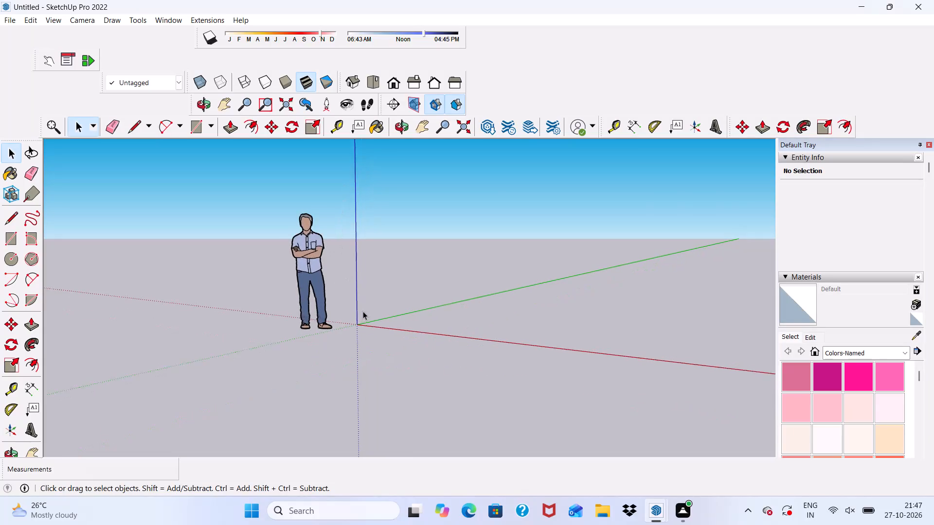
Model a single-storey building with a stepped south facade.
Draw a 30' by 30' rectangle flat on the ground, between the red and green axes.
middle_drag(373, 325, 586, 328)
scroll(571, 326, up, 3)
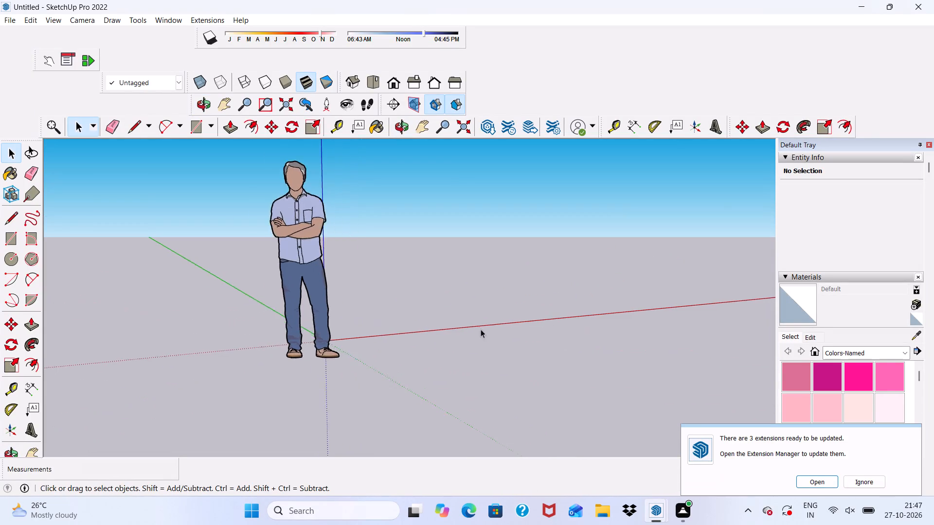
scroll(481, 329, up, 2)
scroll(397, 276, up, 10)
scroll(365, 267, down, 1)
middle_drag(362, 267, 321, 268)
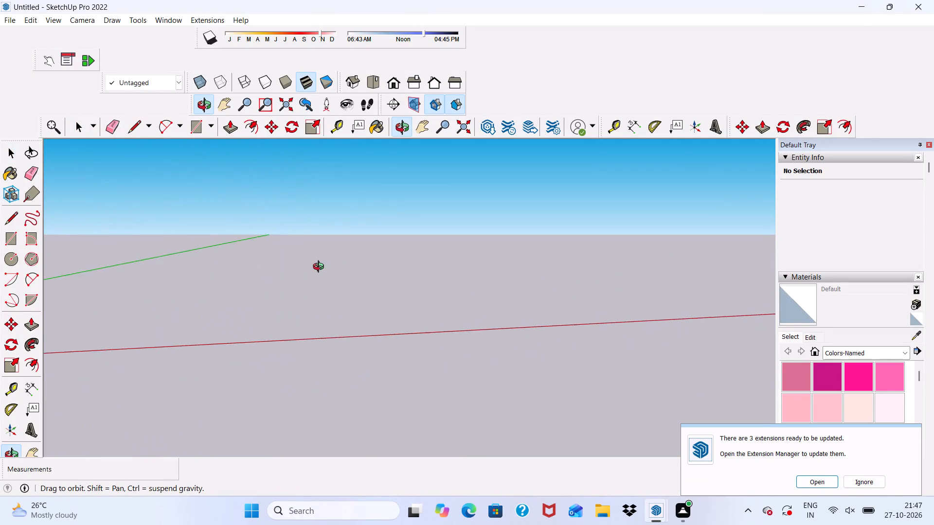
middle_drag(321, 268, 329, 300)
scroll(301, 249, down, 16)
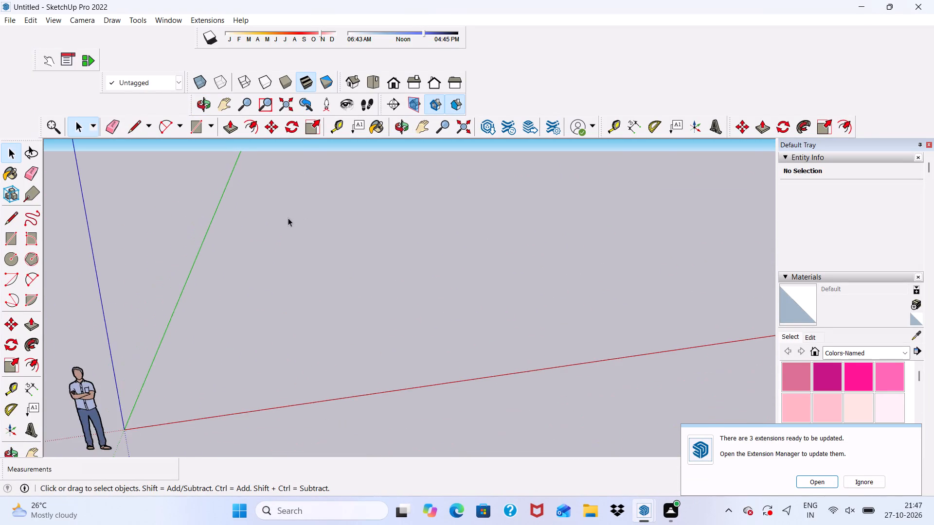
scroll(288, 218, down, 8)
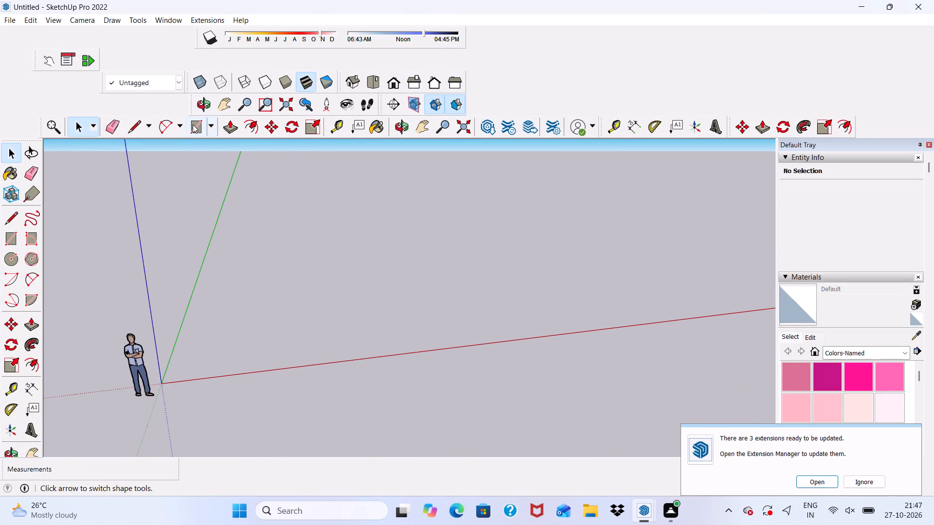
click(193, 124)
scroll(319, 301, up, 4)
scroll(272, 225, up, 4)
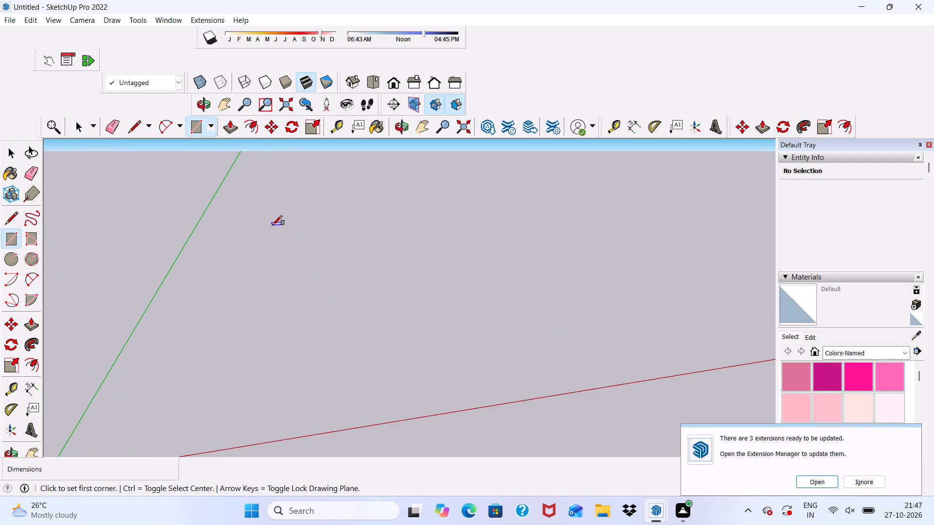
scroll(272, 225, down, 5)
click(261, 231)
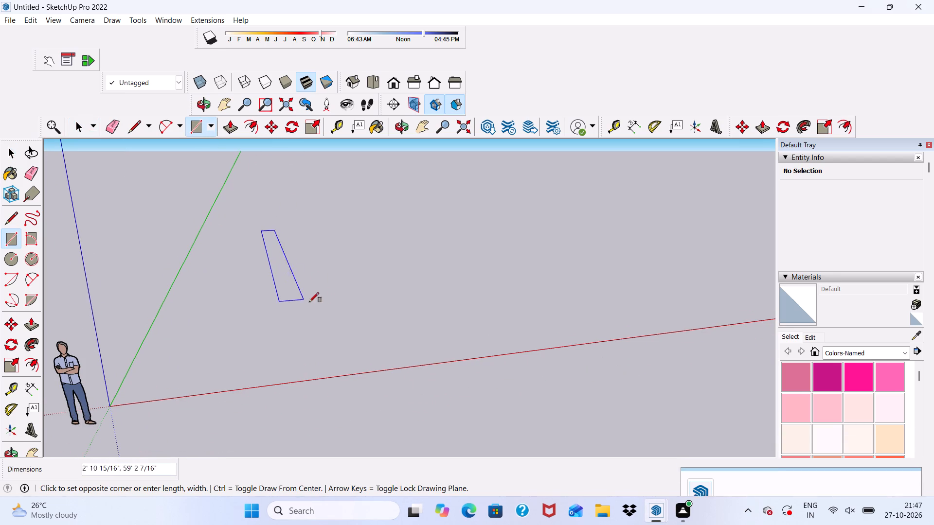
text(30',30')
key(Return)
key(space)
Move the whole 30' square, face and edges, across the ground closer to the red axis.
scroll(485, 245, down, 2)
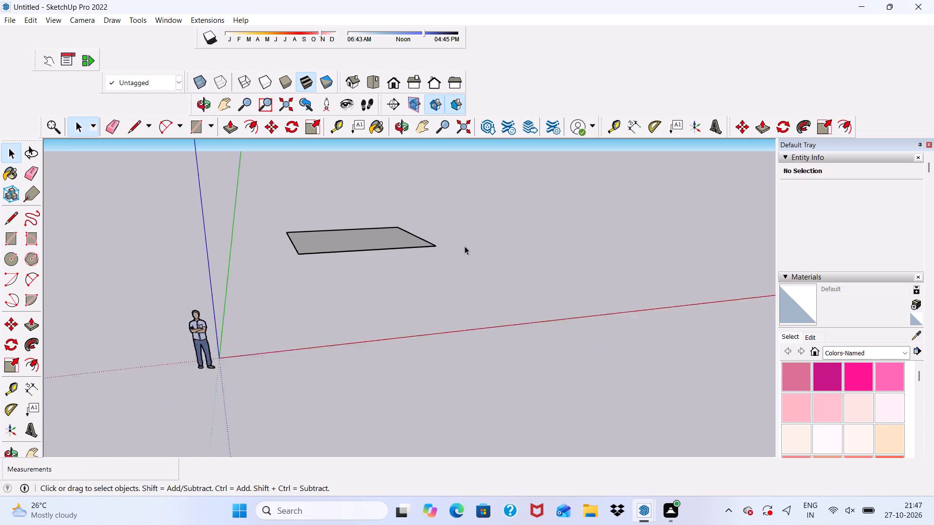
scroll(465, 246, down, 9)
scroll(365, 307, up, 1)
middle_drag(365, 307, 328, 350)
scroll(344, 349, up, 10)
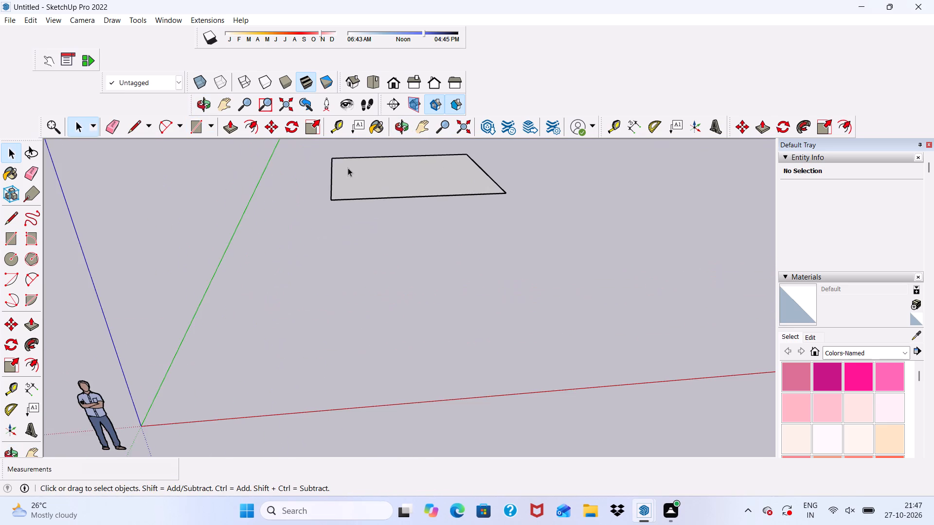
scroll(358, 157, up, 2)
double_click(341, 191)
click(270, 127)
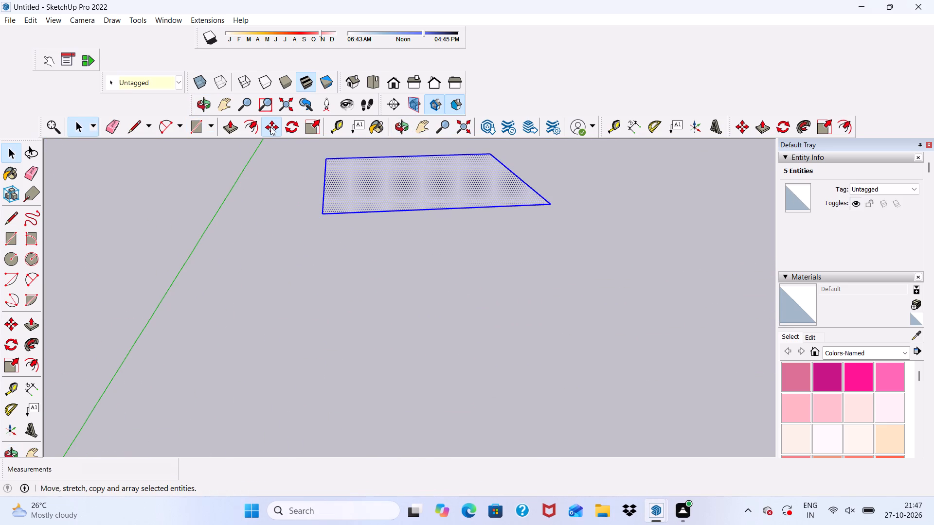
click(327, 213)
scroll(329, 342, down, 4)
scroll(335, 302, down, 6)
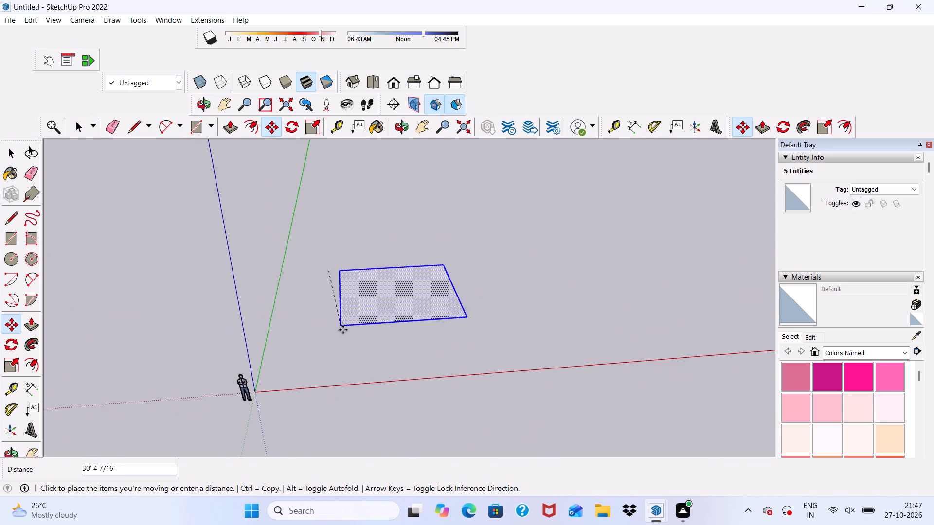
scroll(343, 319, up, 9)
scroll(343, 345, down, 2)
middle_drag(343, 345, 343, 277)
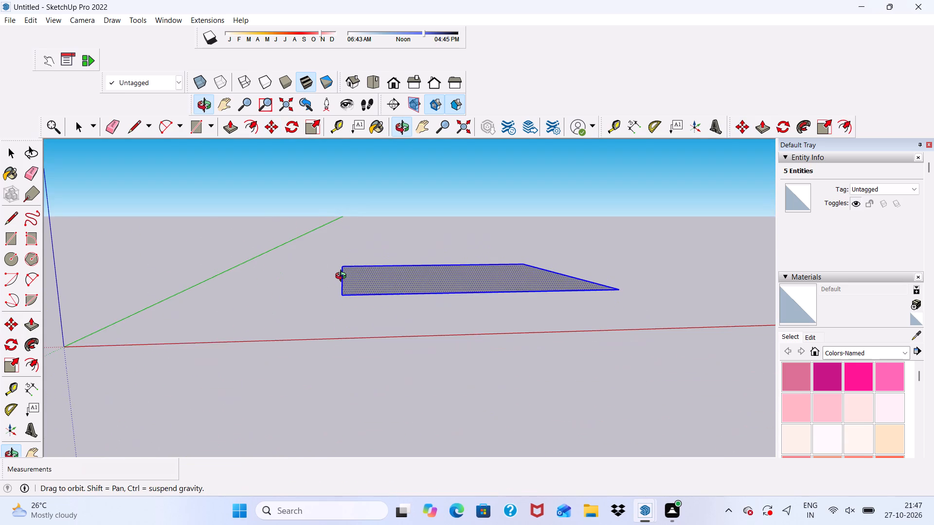
middle_drag(343, 277, 343, 277)
click(331, 296)
key(space)
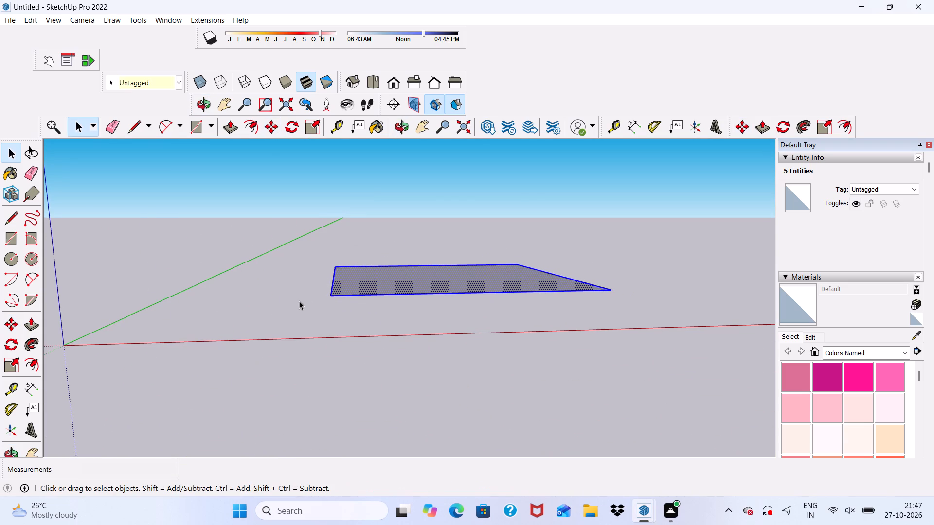
click(299, 301)
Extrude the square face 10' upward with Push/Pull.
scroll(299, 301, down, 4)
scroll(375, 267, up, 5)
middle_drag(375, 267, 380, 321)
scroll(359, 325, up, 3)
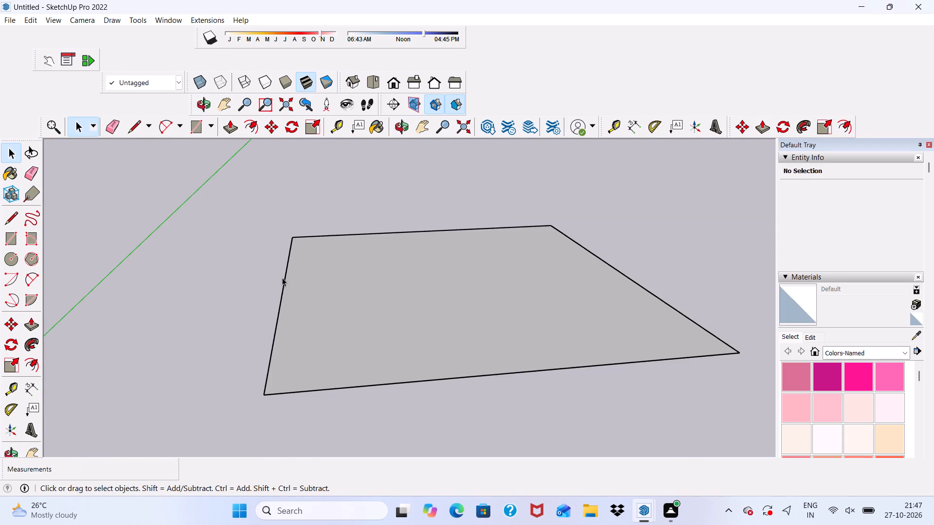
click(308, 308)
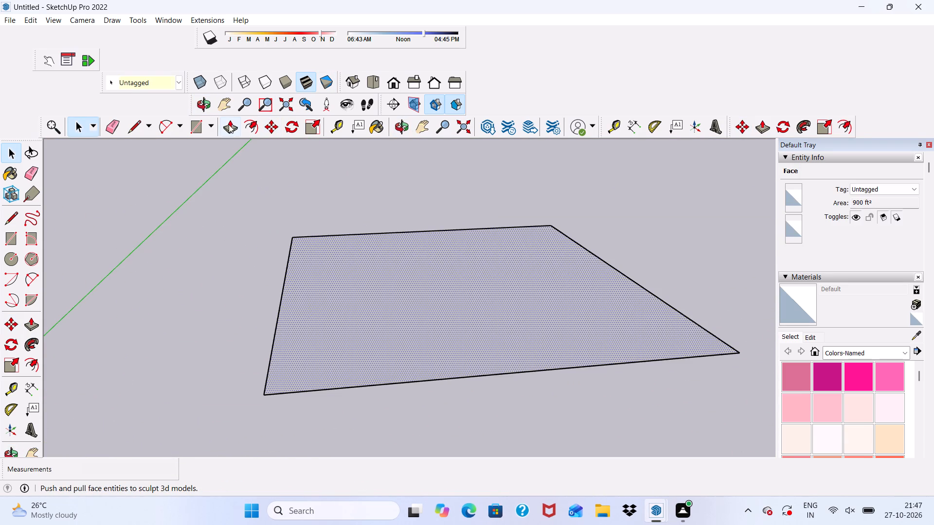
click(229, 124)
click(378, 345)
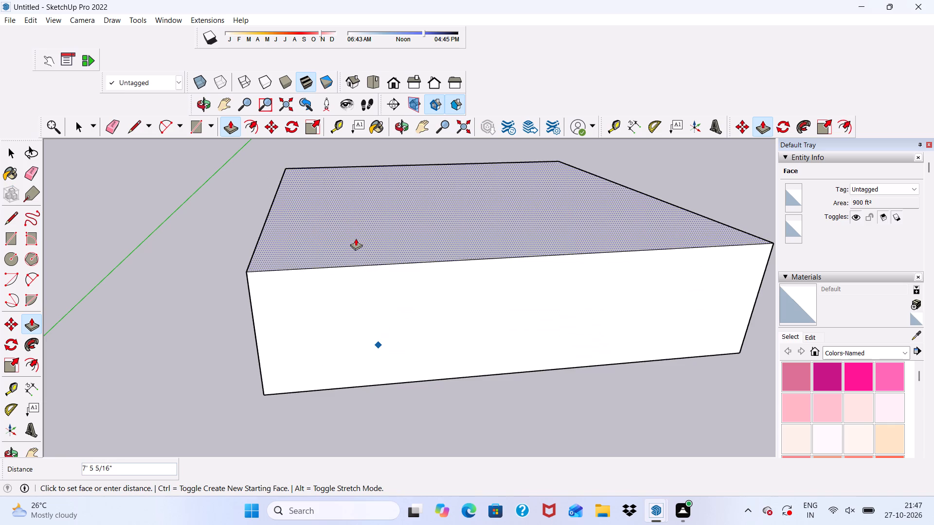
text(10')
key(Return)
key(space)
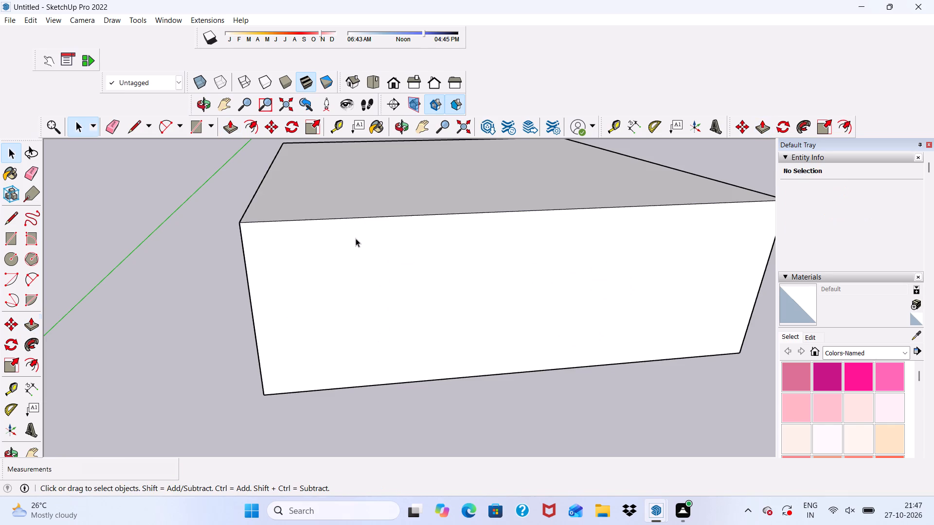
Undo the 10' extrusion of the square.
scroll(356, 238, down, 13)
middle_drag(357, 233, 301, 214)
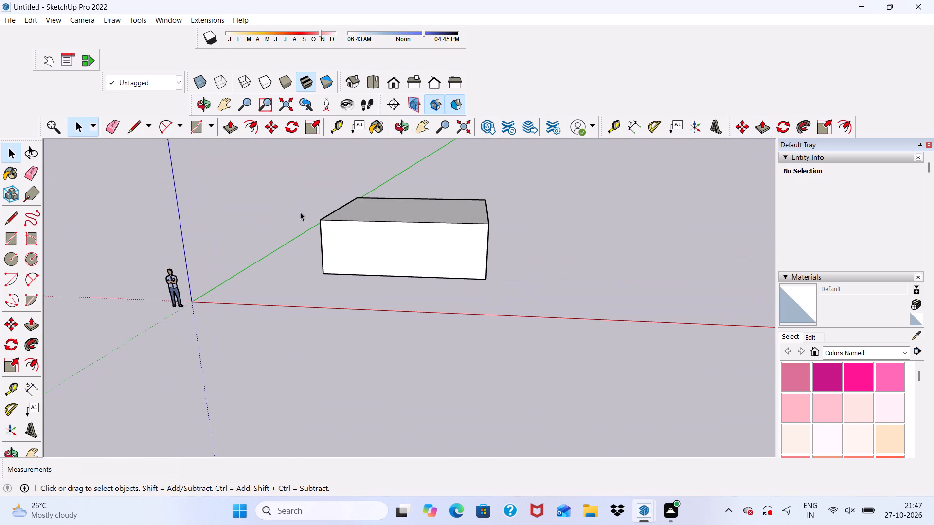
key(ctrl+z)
Offset the square's outline 9" inward to mark the wall thickness.
scroll(435, 242, up, 5)
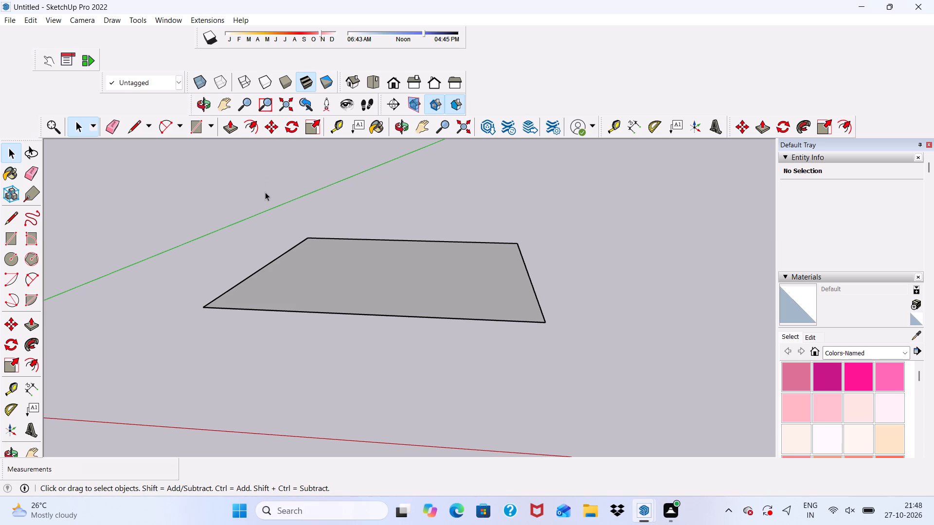
scroll(265, 192, up, 1)
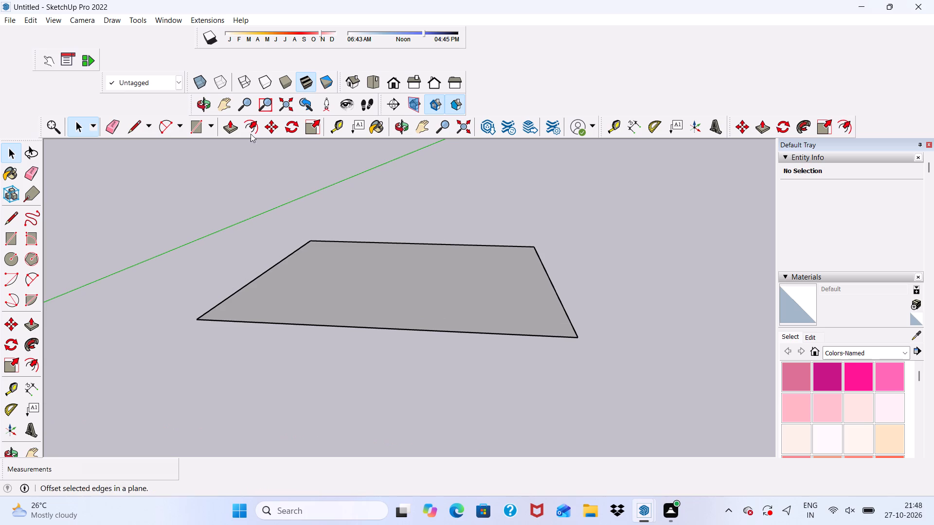
click(245, 121)
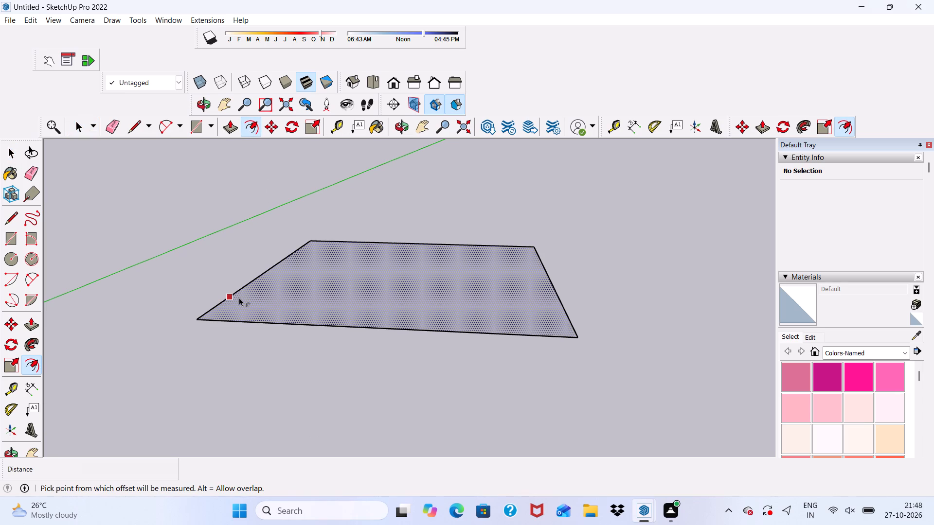
click(239, 297)
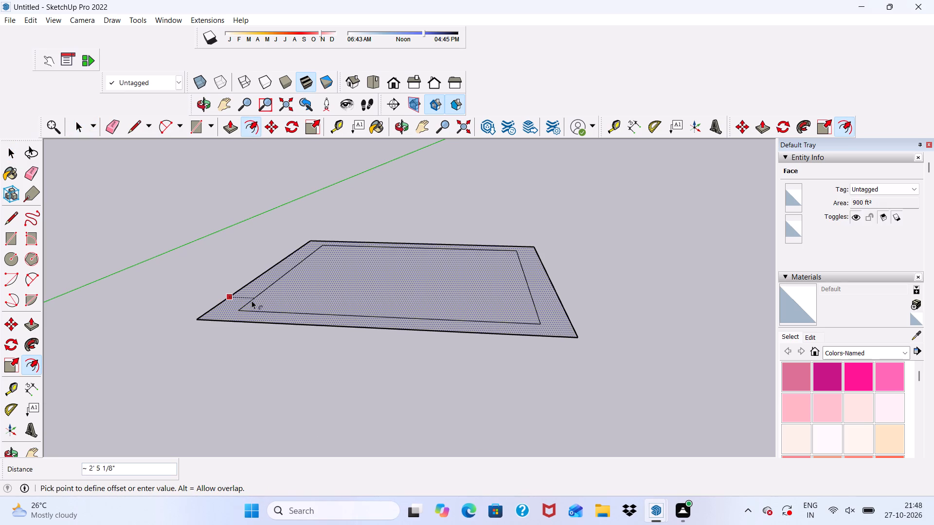
key(9)
key(shift+quotedbl)
key(Return)
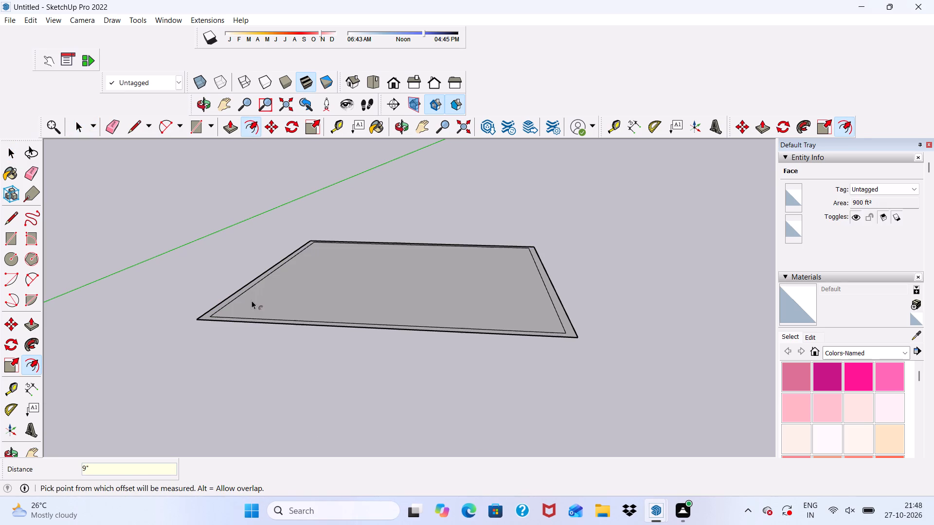
key(space)
Extrude the 9" border strip 10' upward with Push/Pull to form the walls.
scroll(252, 300, down, 4)
scroll(301, 292, up, 3)
middle_drag(302, 313, 302, 389)
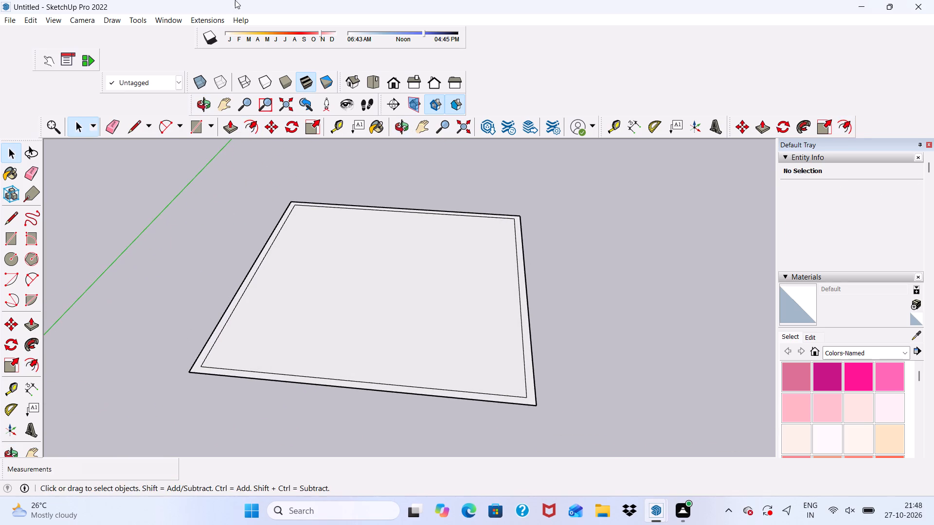
click(226, 125)
scroll(233, 368, up, 4)
scroll(180, 367, up, 2)
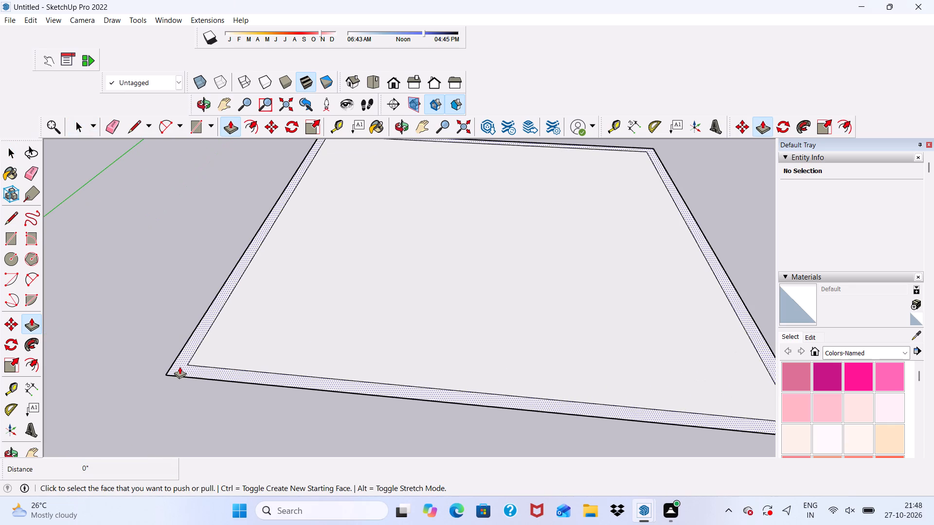
click(180, 367)
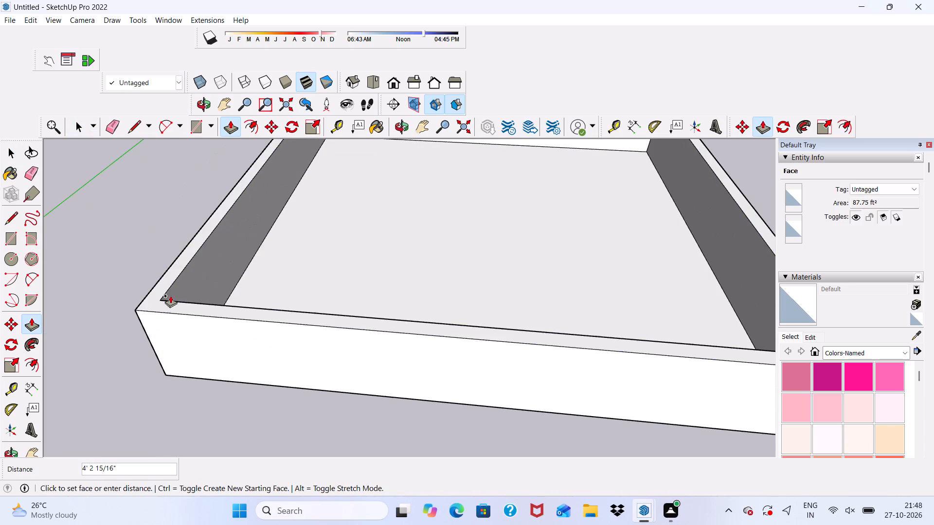
scroll(175, 233, down, 3)
scroll(191, 234, up, 1)
text(10')
key(Return)
scroll(191, 237, down, 9)
middle_drag(280, 274, 283, 261)
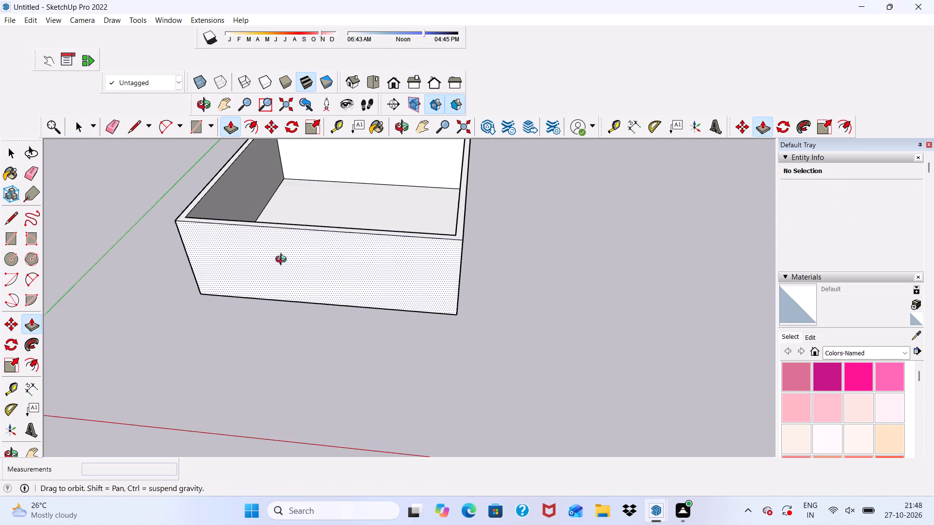
middle_drag(283, 261, 287, 150)
scroll(287, 148, down, 6)
scroll(328, 205, up, 14)
key(space)
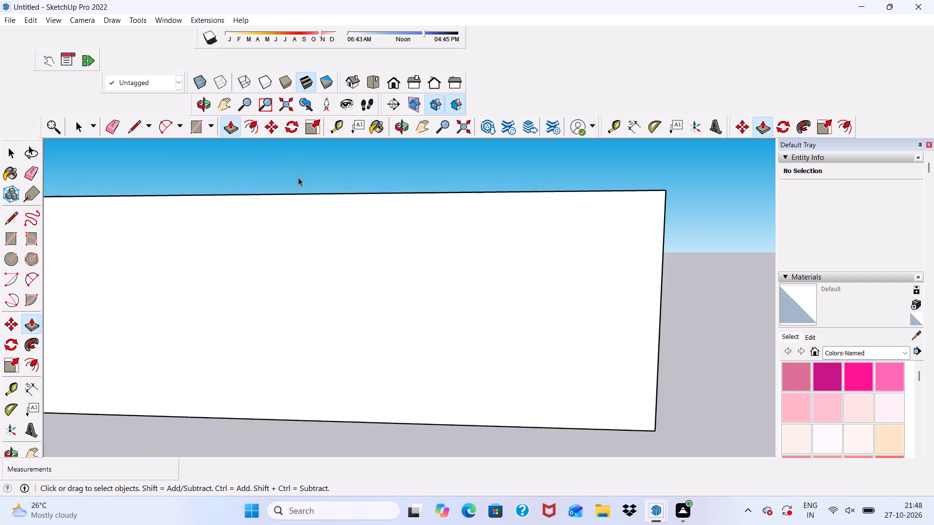
Draw a rectangle 30' by about 26' 3" on the wall tops, from an outer corner, to cover the open box.
middle_drag(298, 177, 331, 367)
scroll(300, 318, down, 11)
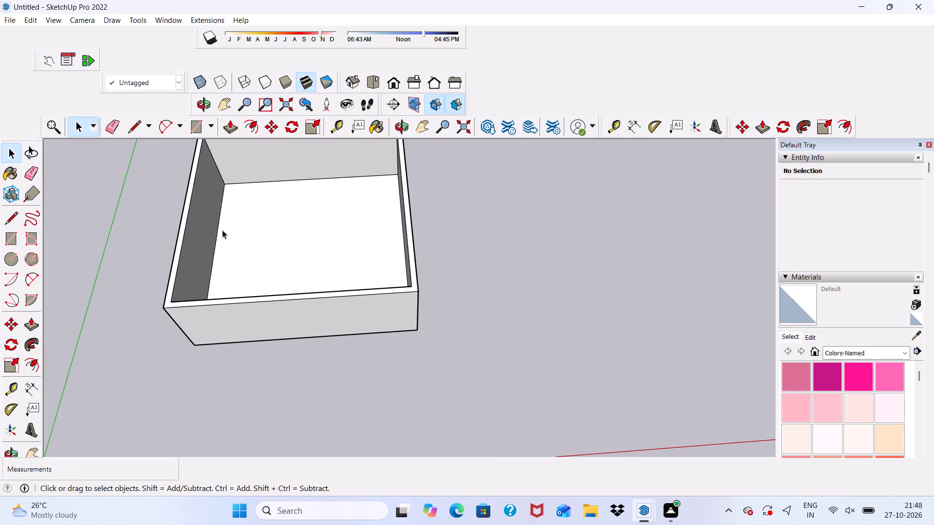
click(192, 125)
scroll(223, 231, down, 6)
scroll(246, 221, up, 3)
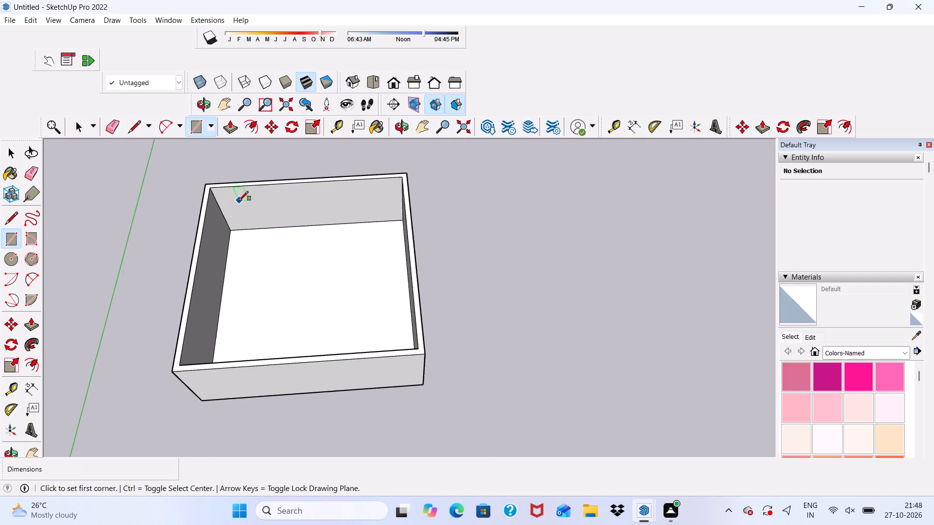
scroll(239, 201, up, 10)
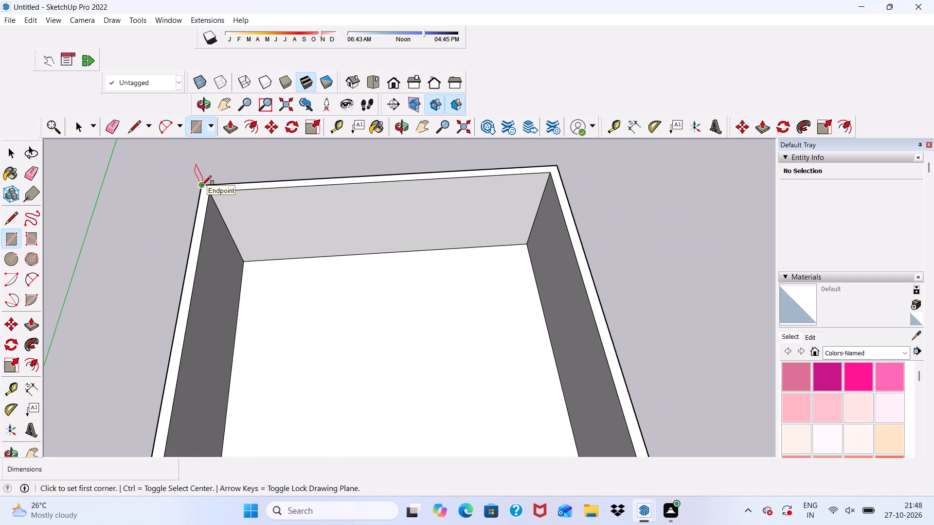
click(202, 185)
scroll(241, 193, down, 5)
scroll(381, 194, up, 4)
scroll(436, 192, down, 5)
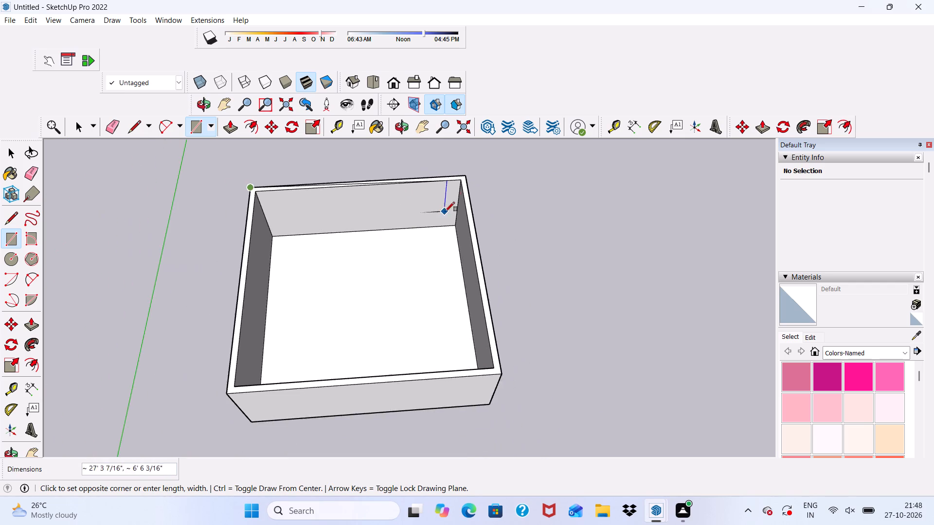
scroll(449, 178, up, 3)
scroll(412, 274, down, 4)
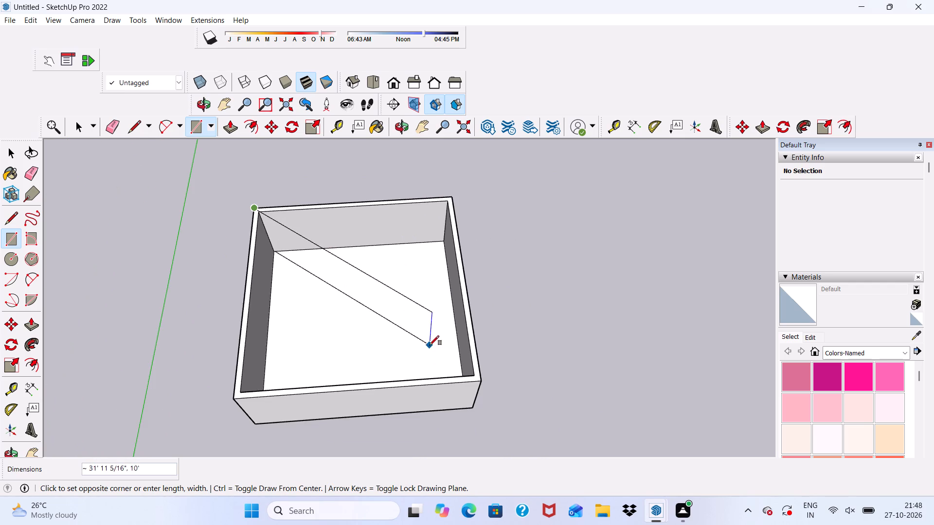
scroll(419, 339, down, 4)
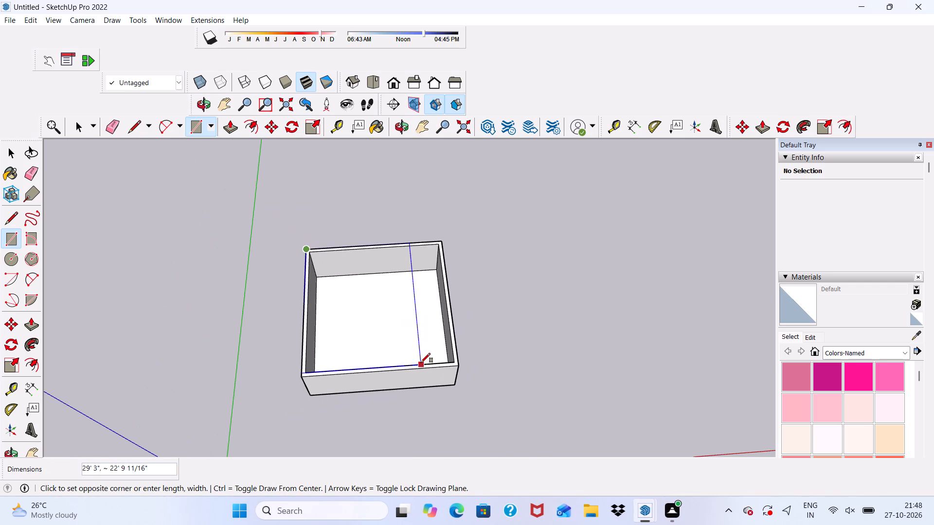
scroll(431, 362, up, 1)
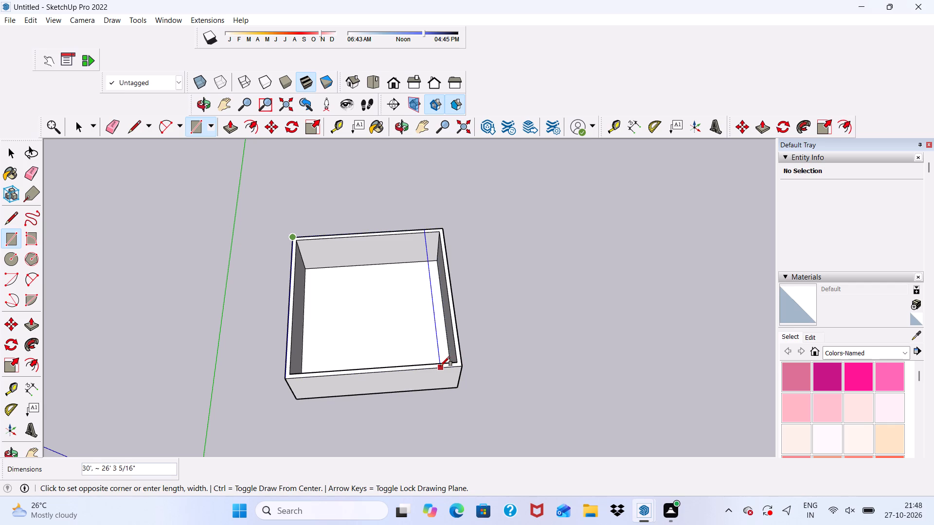
click(440, 366)
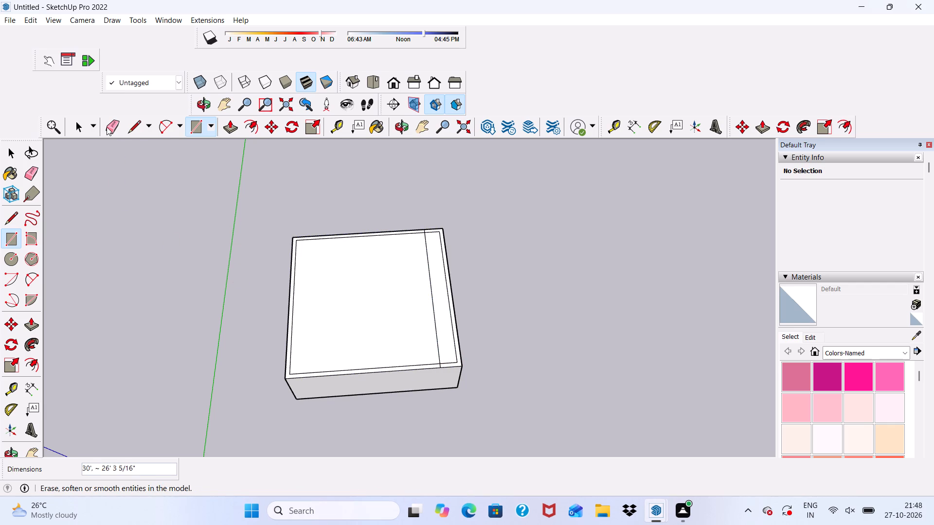
Erase the leftover rectangle edge crossing the roof face and its short stubs across the wall tops.
click(107, 127)
scroll(493, 323, up, 7)
drag(400, 311, 405, 319)
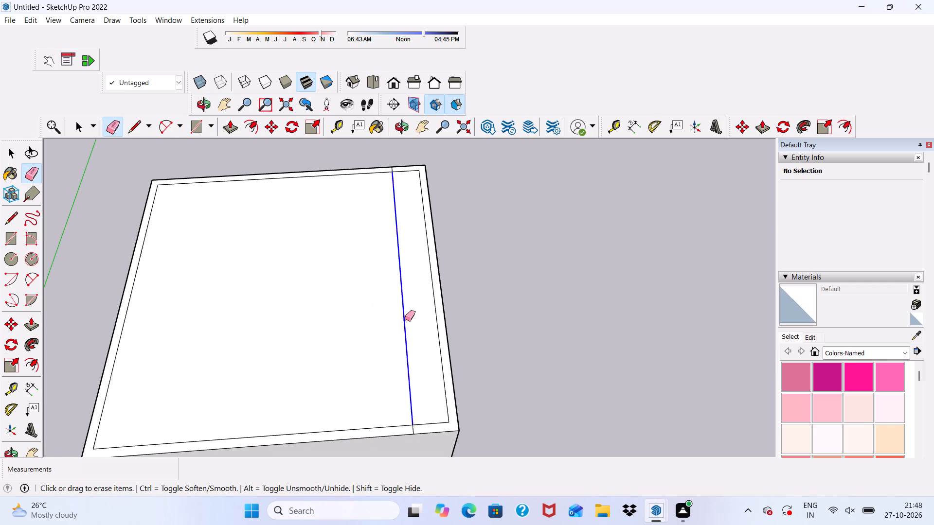
drag(405, 319, 408, 325)
scroll(408, 341, down, 2)
scroll(419, 433, up, 10)
drag(405, 402, 402, 409)
scroll(357, 374, down, 5)
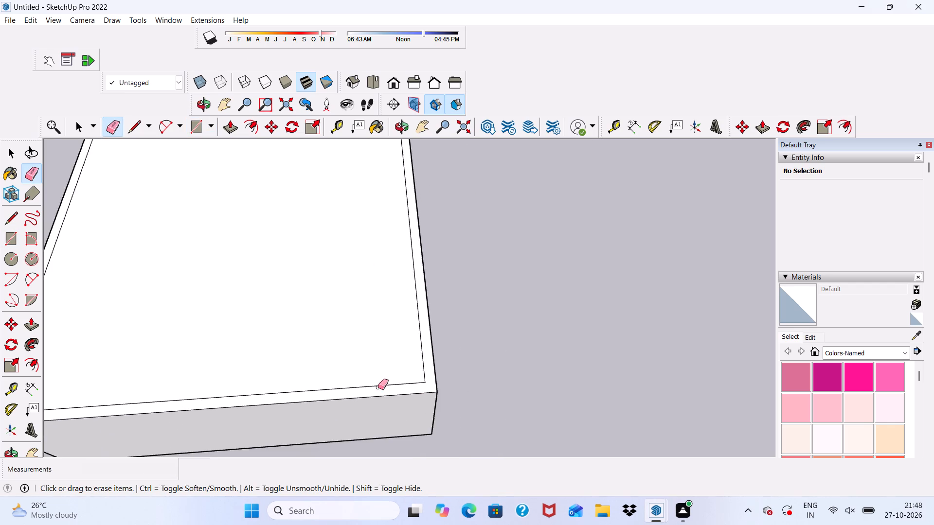
scroll(378, 387, down, 8)
scroll(388, 350, up, 6)
scroll(350, 205, down, 10)
scroll(372, 293, up, 6)
scroll(348, 156, up, 2)
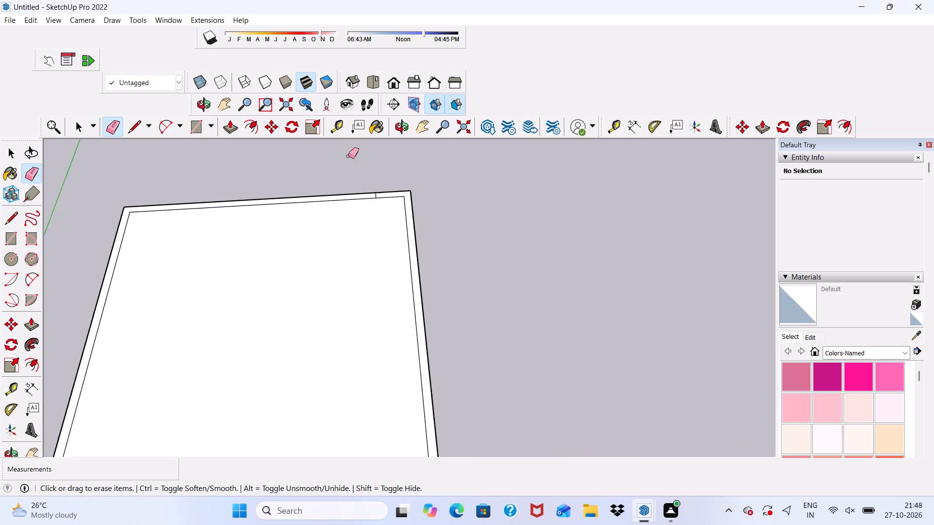
scroll(348, 156, up, 9)
drag(385, 210, 389, 210)
scroll(391, 210, down, 6)
key(space)
Extrude the roof face inside the 9" wall border 10' upward with Push/Pull.
scroll(429, 243, down, 1)
middle_drag(438, 251, 247, 231)
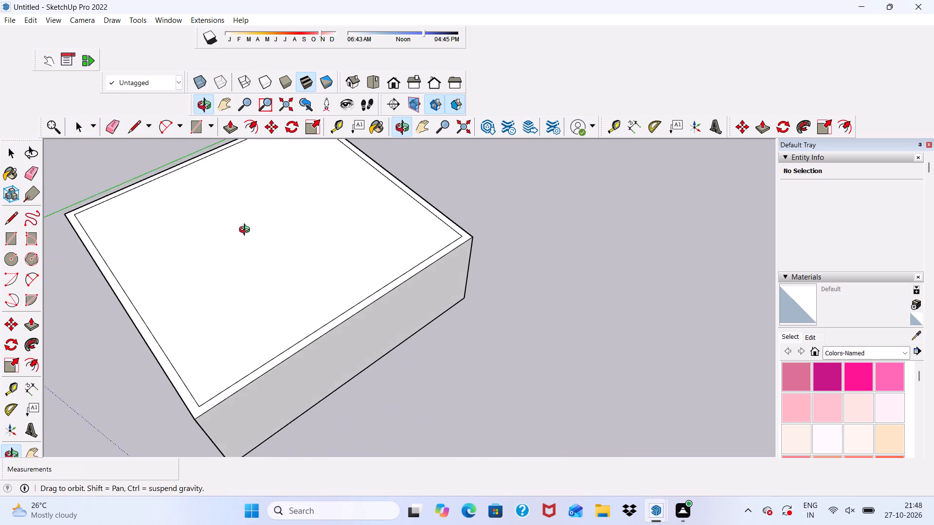
middle_drag(247, 231, 261, 256)
scroll(261, 256, up, 1)
scroll(261, 256, down, 6)
middle_drag(292, 298, 329, 256)
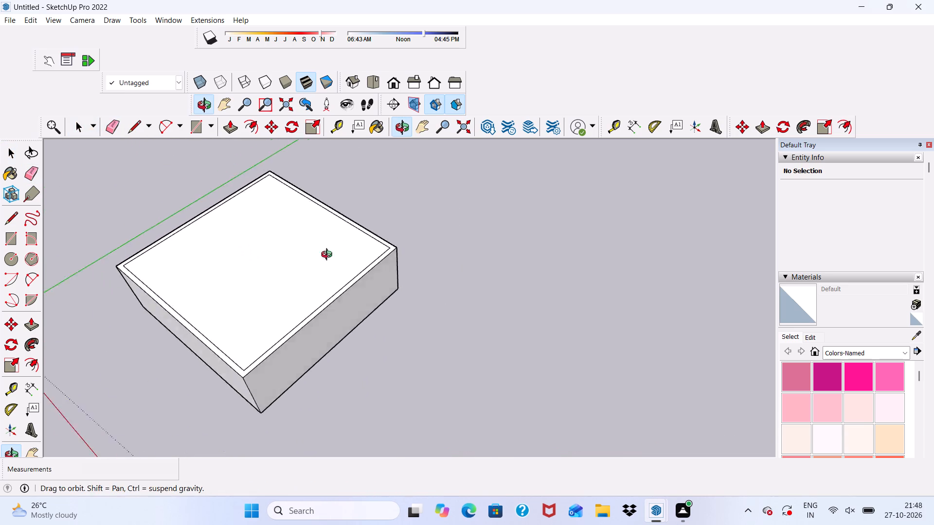
middle_drag(329, 256, 407, 223)
scroll(433, 257, down, 1)
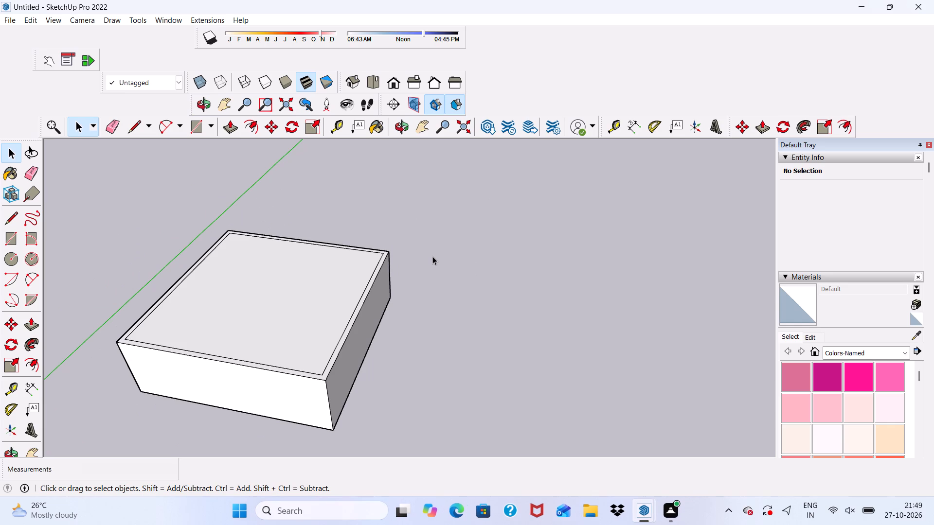
scroll(435, 269, down, 4)
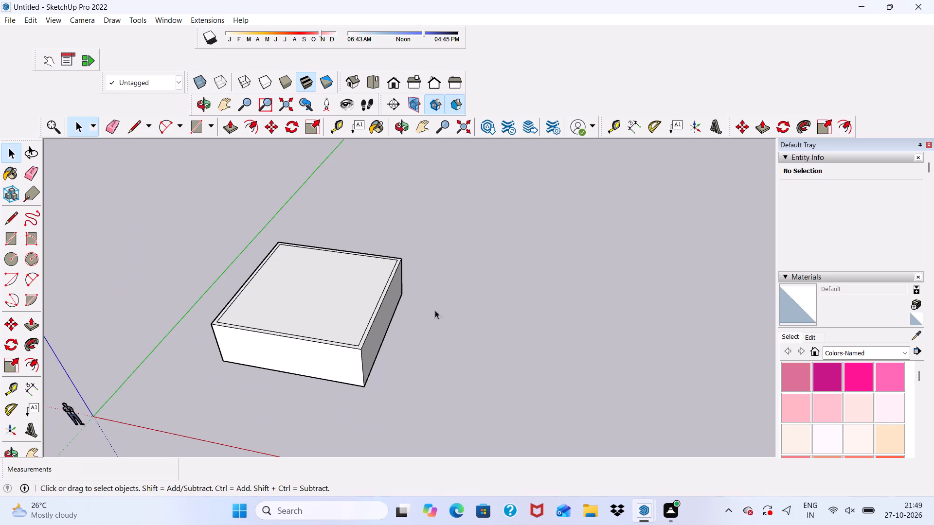
middle_drag(427, 335, 454, 307)
scroll(263, 314, up, 3)
click(255, 302)
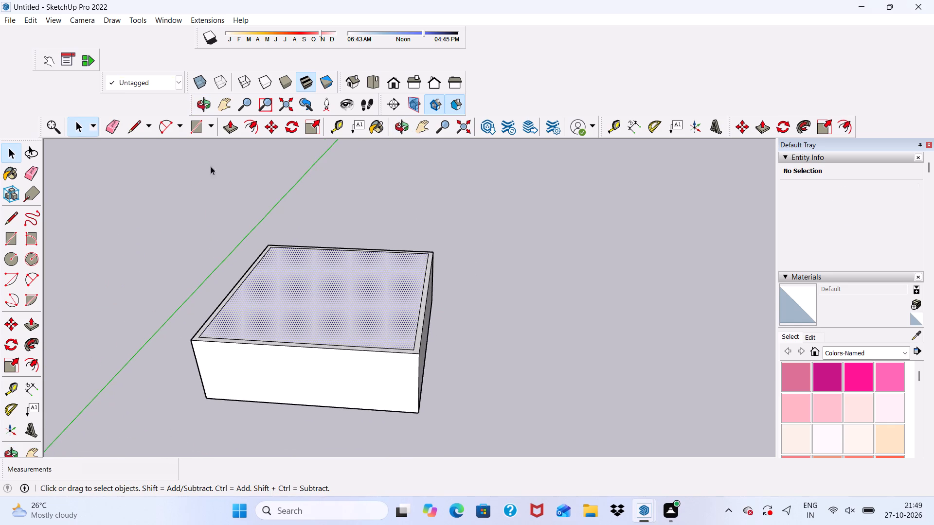
click(227, 127)
click(247, 326)
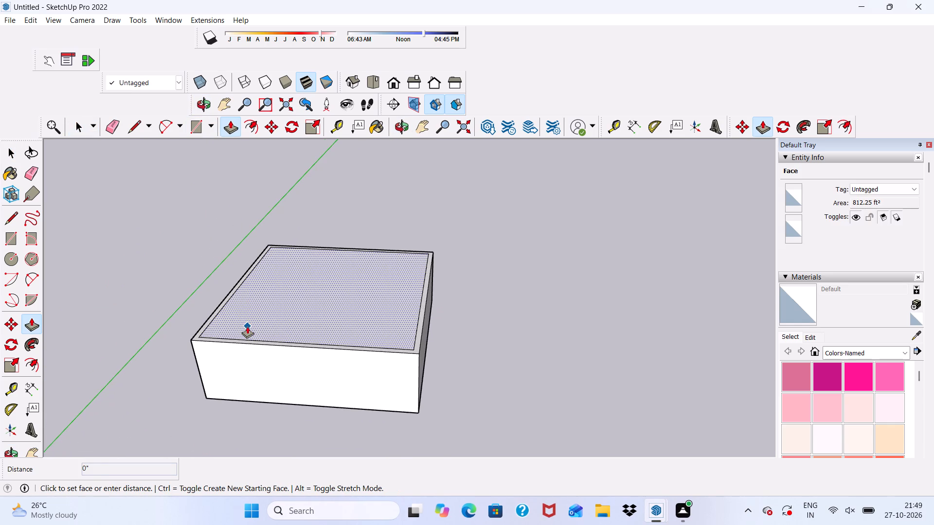
text(10')
key(Return)
scroll(239, 269, down, 1)
scroll(238, 325, up, 3)
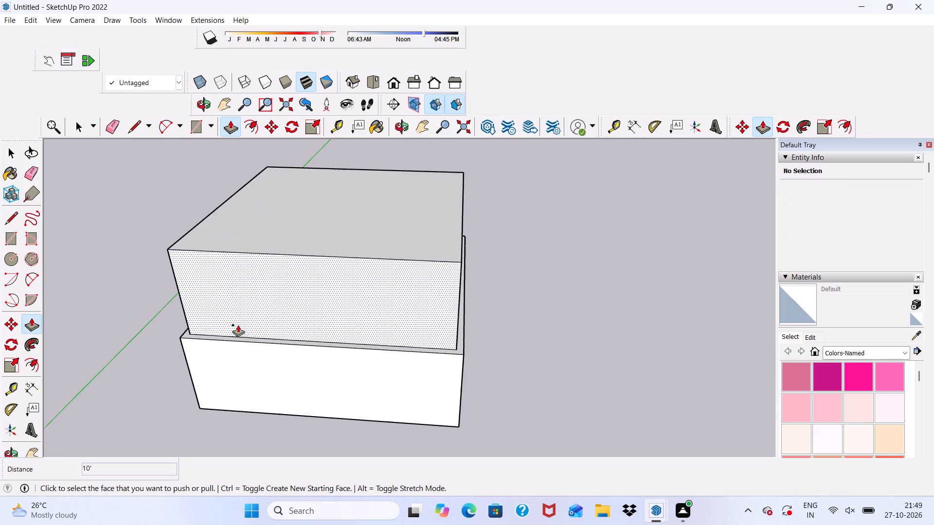
Extrude the 9" wall-top border 10' upward, level with the raised inner block, to form the upper storey walls.
scroll(234, 349, up, 9)
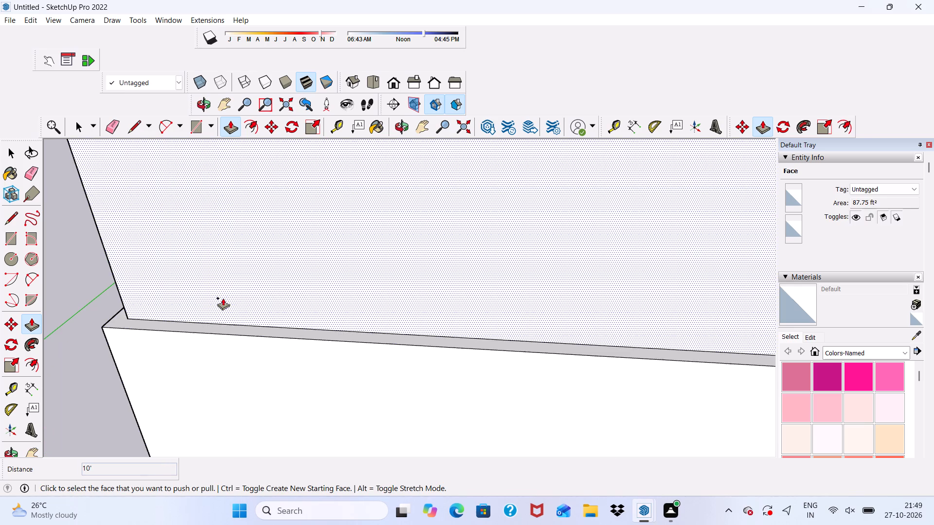
click(184, 325)
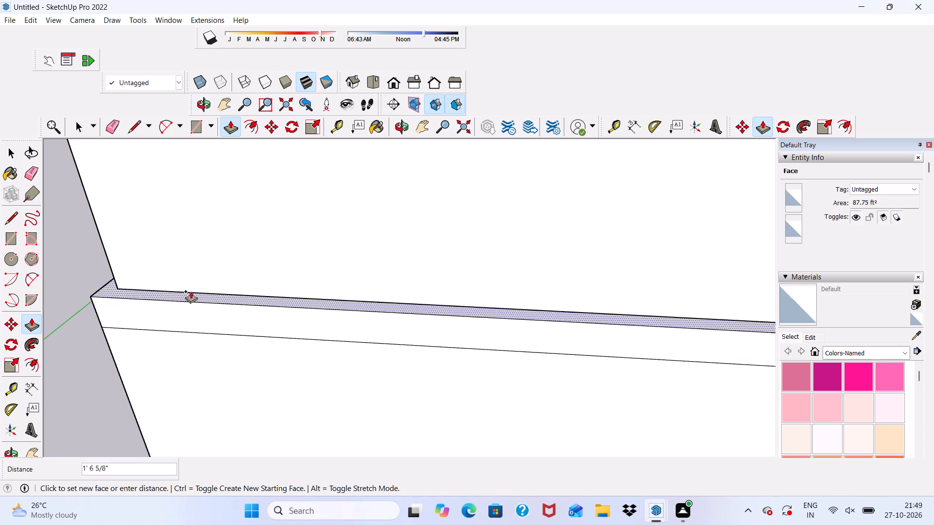
scroll(206, 234, down, 14)
scroll(395, 210, up, 4)
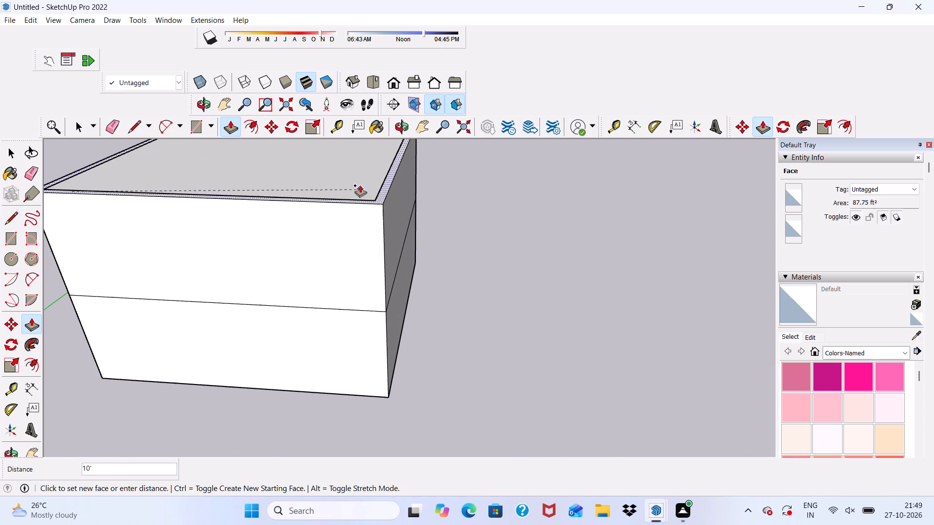
click(360, 185)
scroll(357, 190, down, 4)
middle_drag(359, 244, 377, 353)
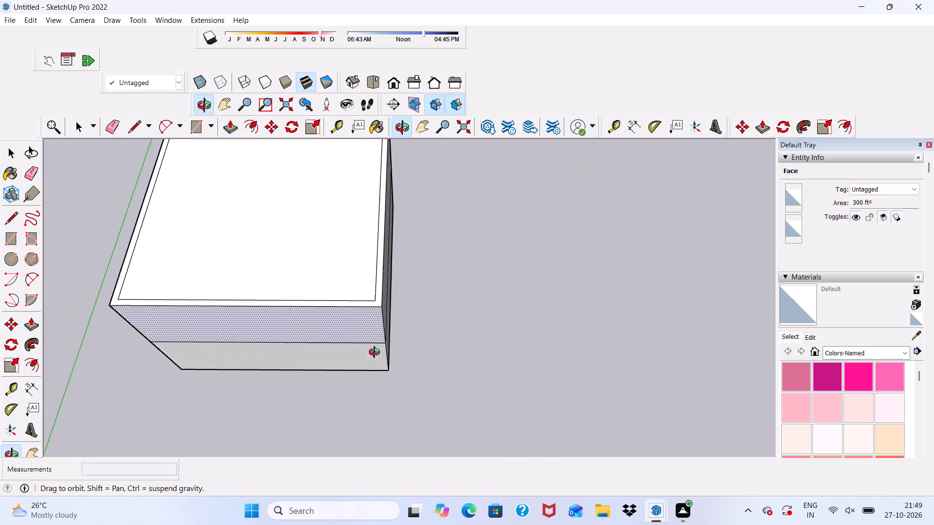
middle_drag(377, 353, 393, 213)
key(space)
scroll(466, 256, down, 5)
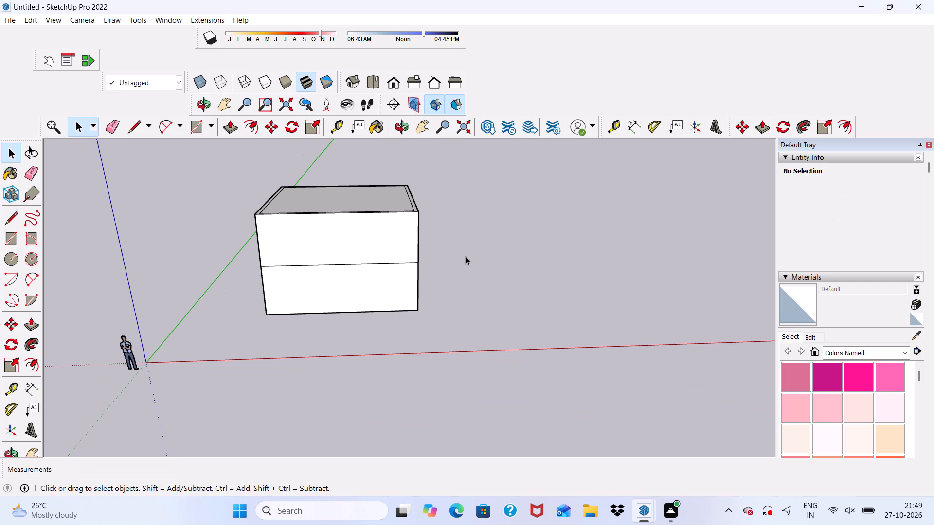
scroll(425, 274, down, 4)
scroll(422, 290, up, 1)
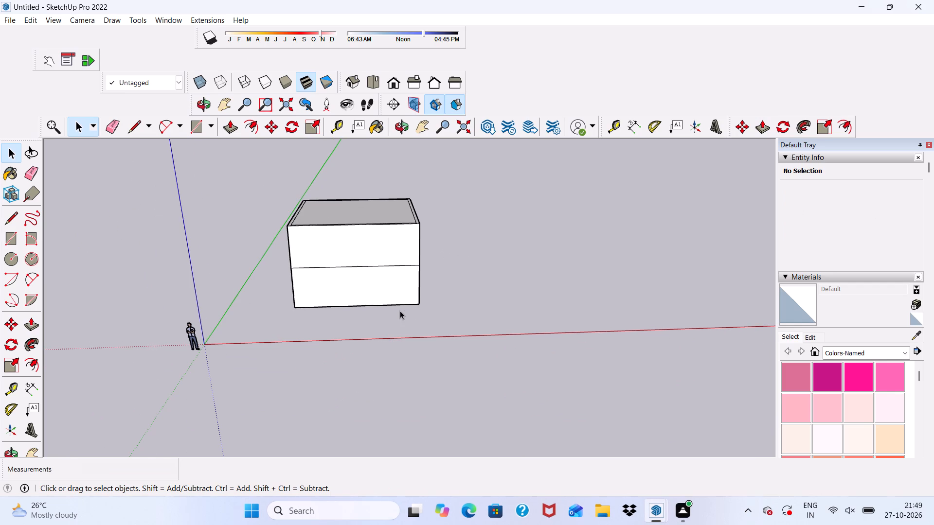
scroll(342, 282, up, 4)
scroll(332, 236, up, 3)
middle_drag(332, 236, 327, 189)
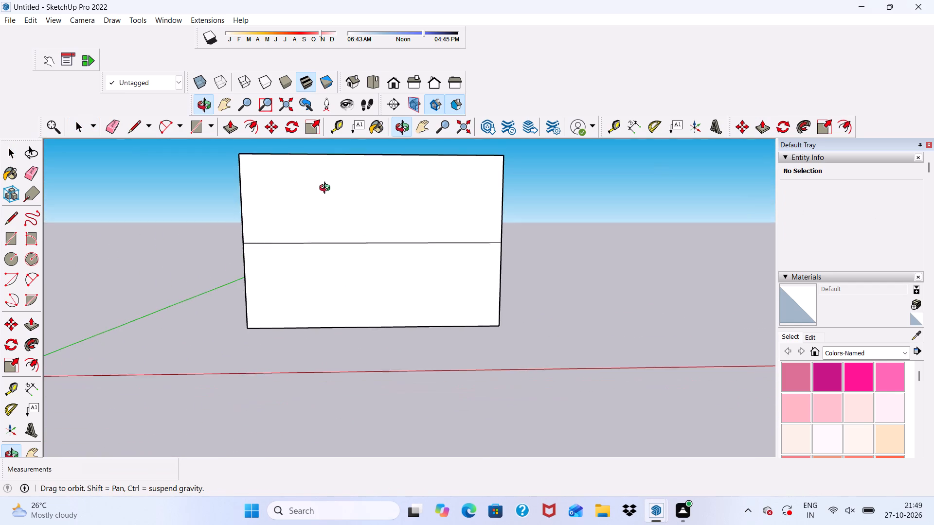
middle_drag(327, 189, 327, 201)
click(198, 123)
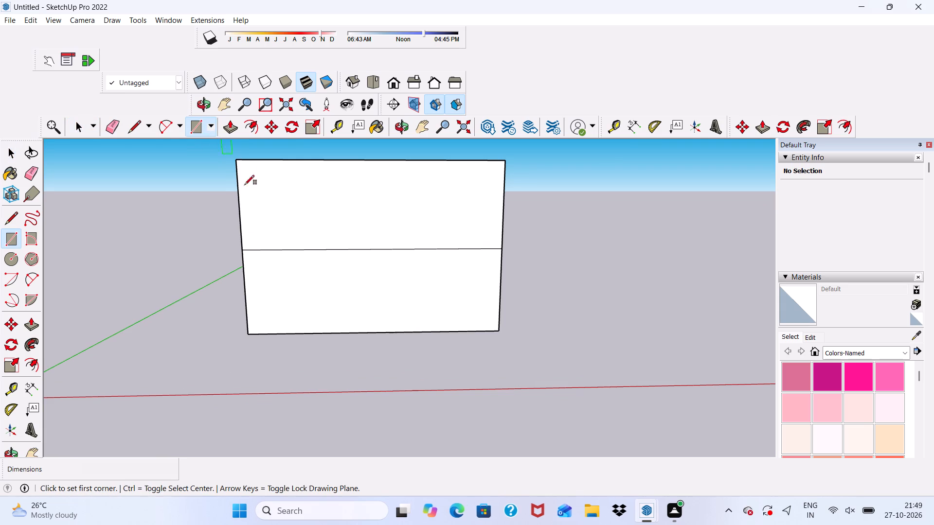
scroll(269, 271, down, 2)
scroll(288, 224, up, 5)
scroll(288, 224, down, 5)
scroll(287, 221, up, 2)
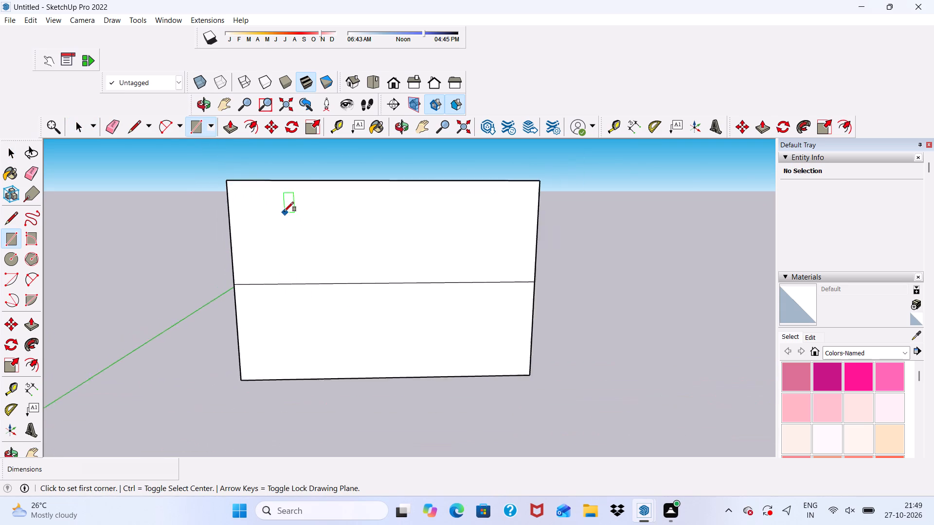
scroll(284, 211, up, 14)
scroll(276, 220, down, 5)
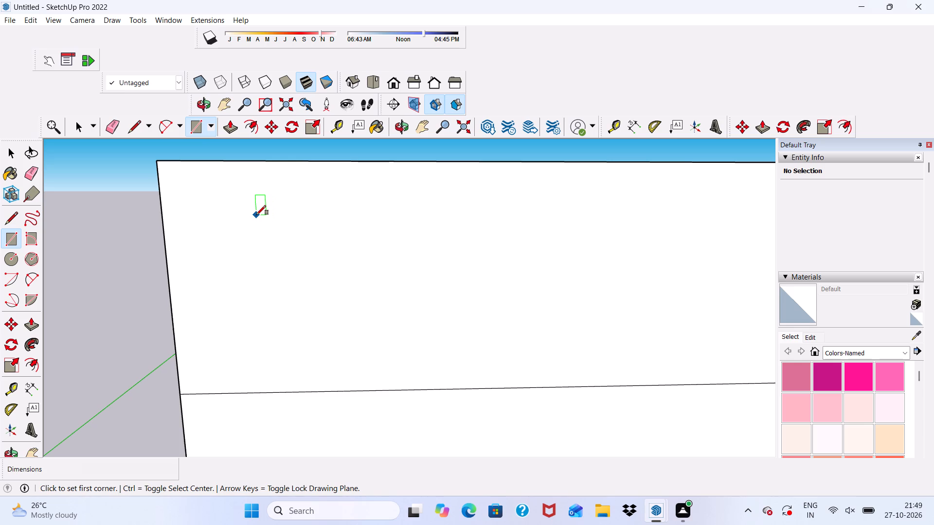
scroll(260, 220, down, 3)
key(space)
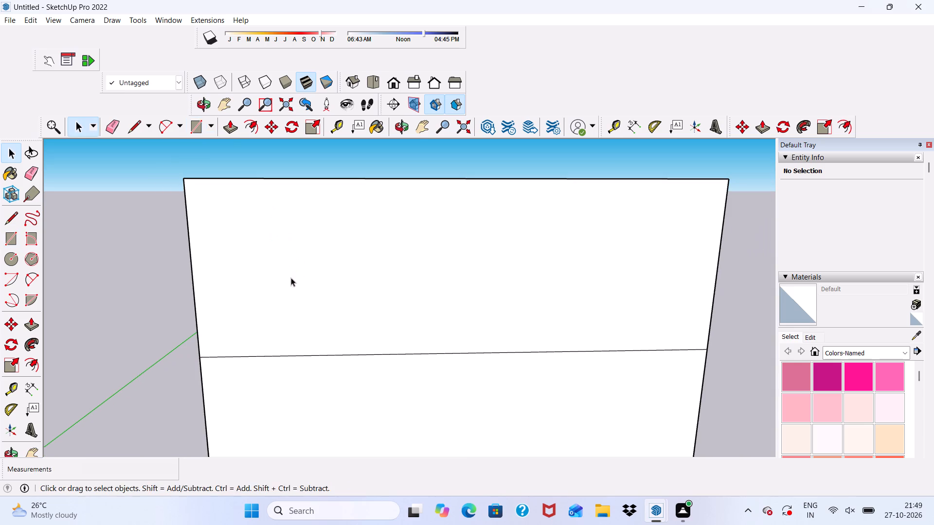
Draw a 10' high, about 2' 3" wide rectangle on the upper storey's front face, from its top corner to the storey line.
click(197, 119)
scroll(182, 174, up, 2)
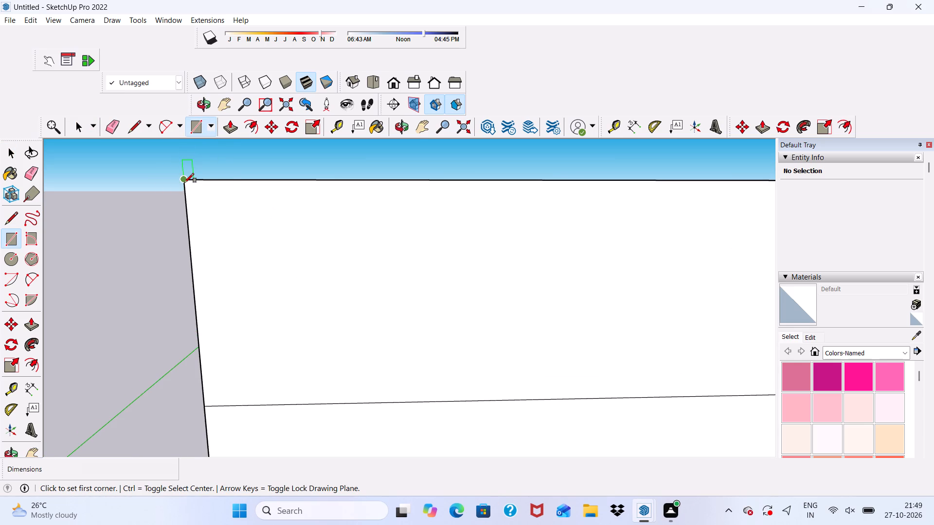
click(184, 183)
scroll(242, 202, down, 4)
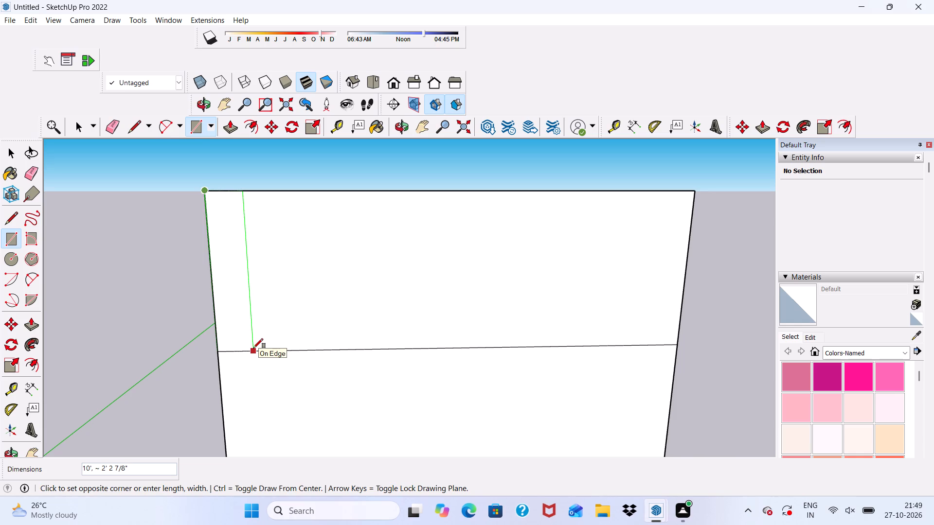
click(253, 348)
Draw a rectangle about 16' 8" by 2' 1" along the storey line, from the same front corner, overlapping the vertical strip.
scroll(245, 331, down, 6)
middle_click(243, 360)
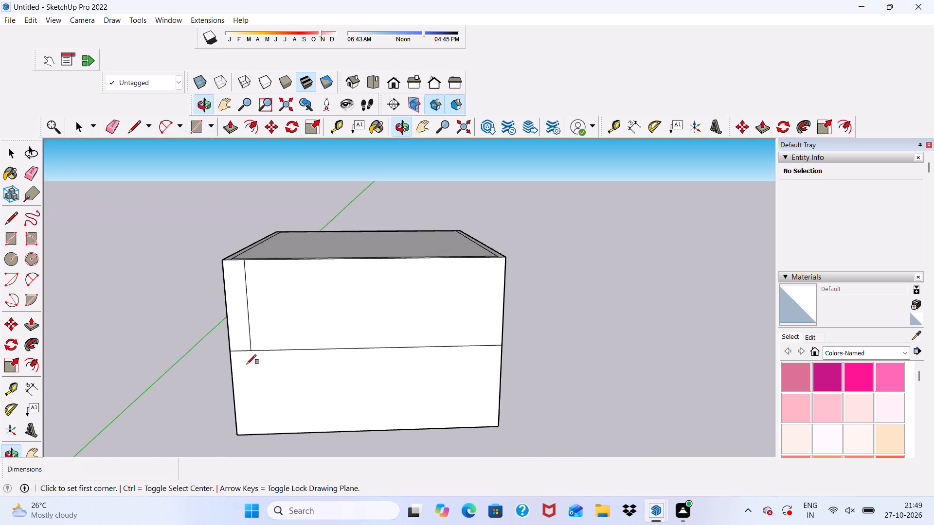
scroll(244, 321, up, 6)
click(219, 373)
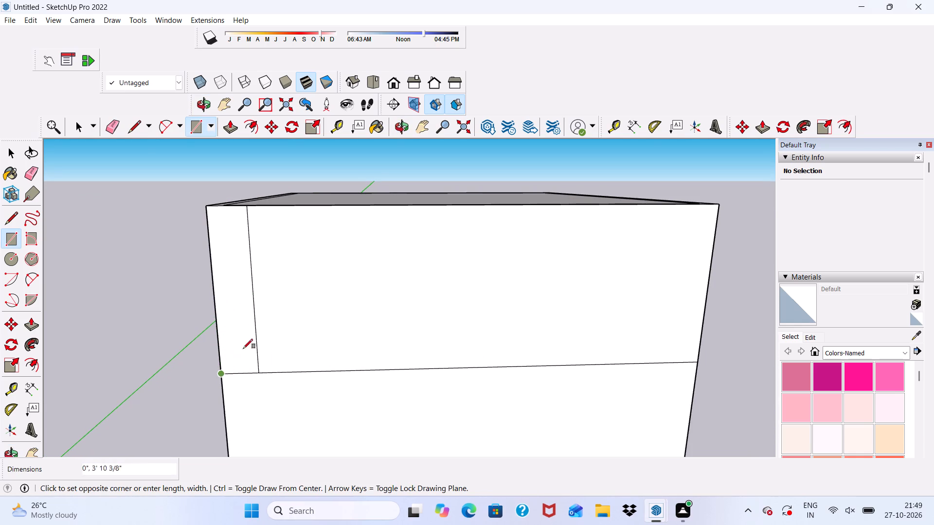
scroll(287, 345, down, 4)
scroll(360, 379, up, 5)
scroll(475, 315, up, 2)
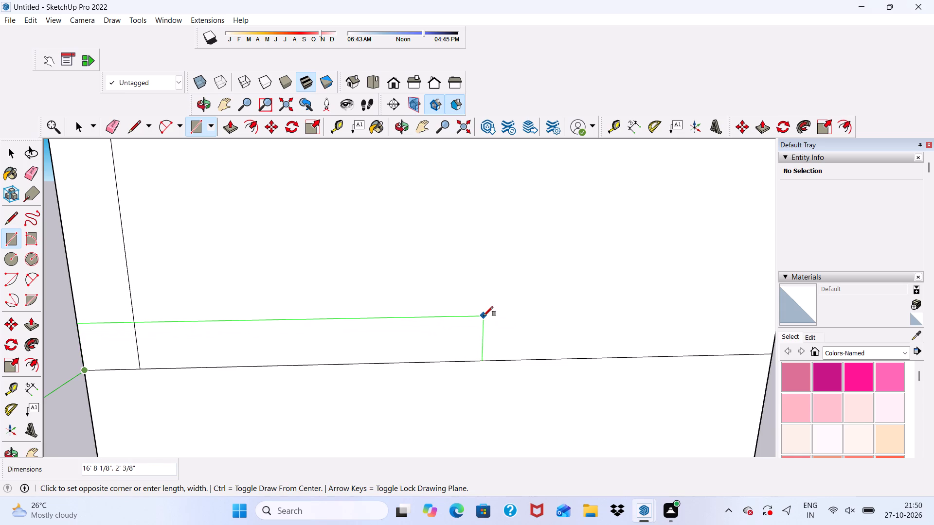
click(484, 315)
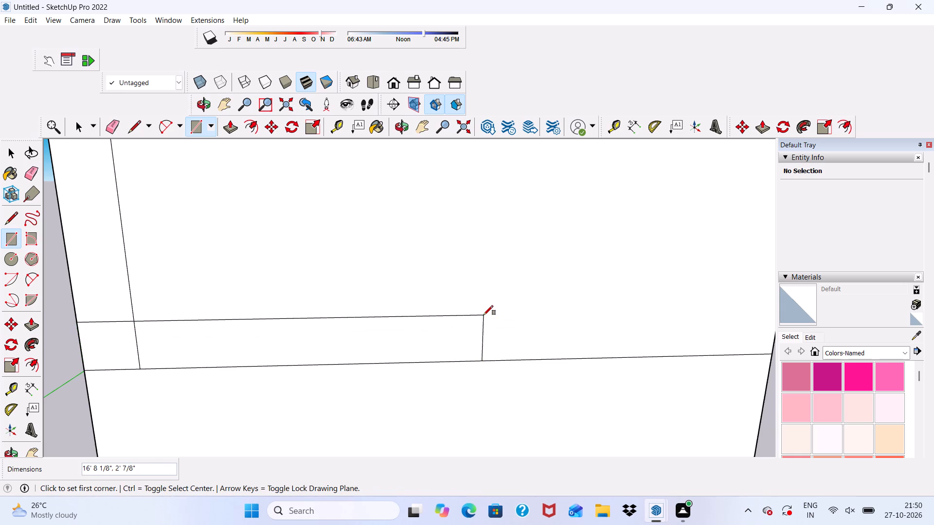
key(space)
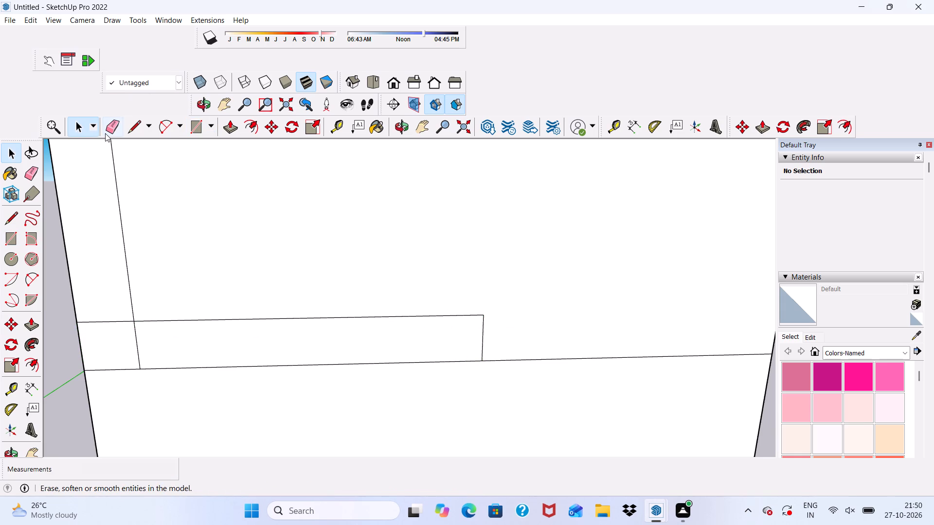
Erase the overlapping lines where the two strips cross so they merge into one L-shaped face.
click(105, 133)
drag(111, 318, 144, 346)
click(144, 346)
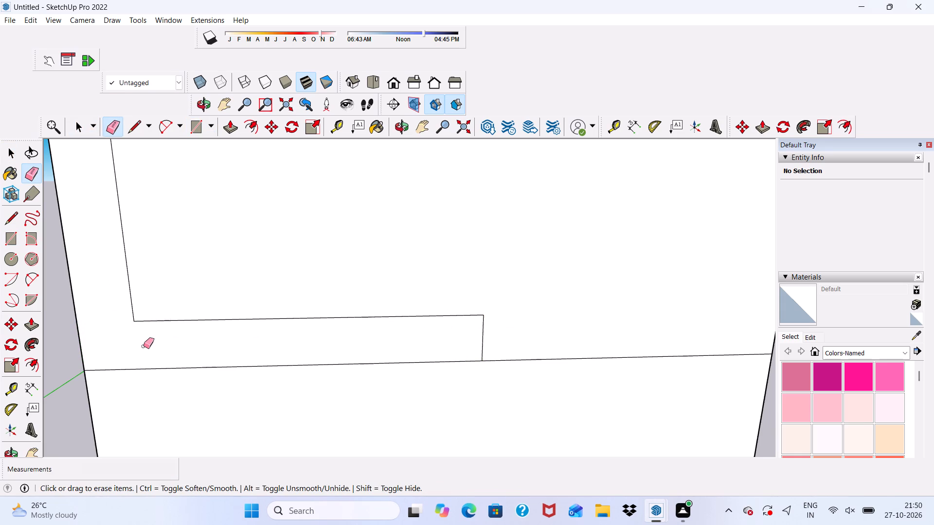
key(space)
Extrude the L-shaped face 2' outward from the front wall.
click(230, 125)
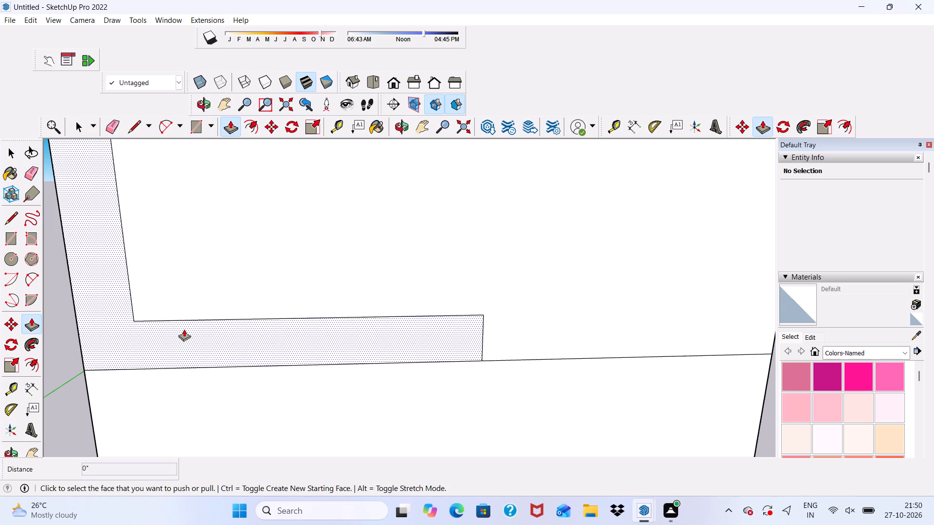
click(184, 336)
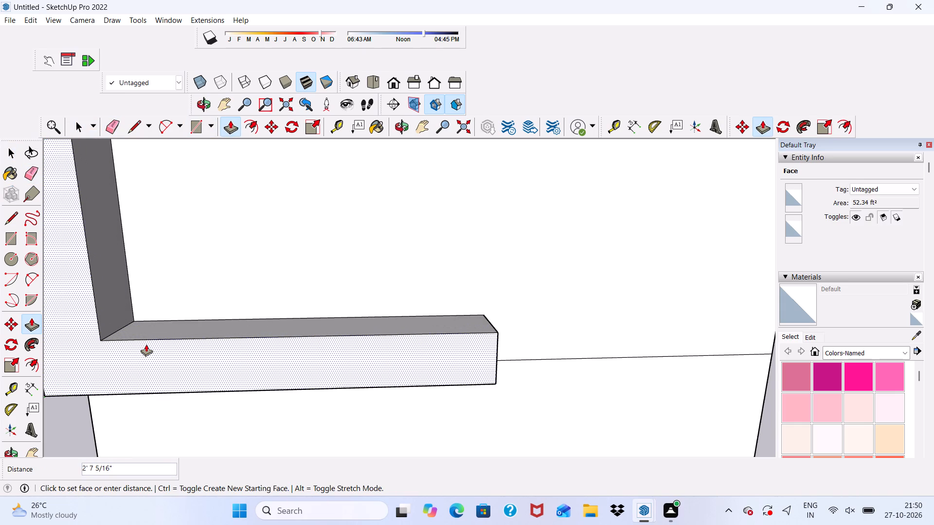
text(2')
key(Return)
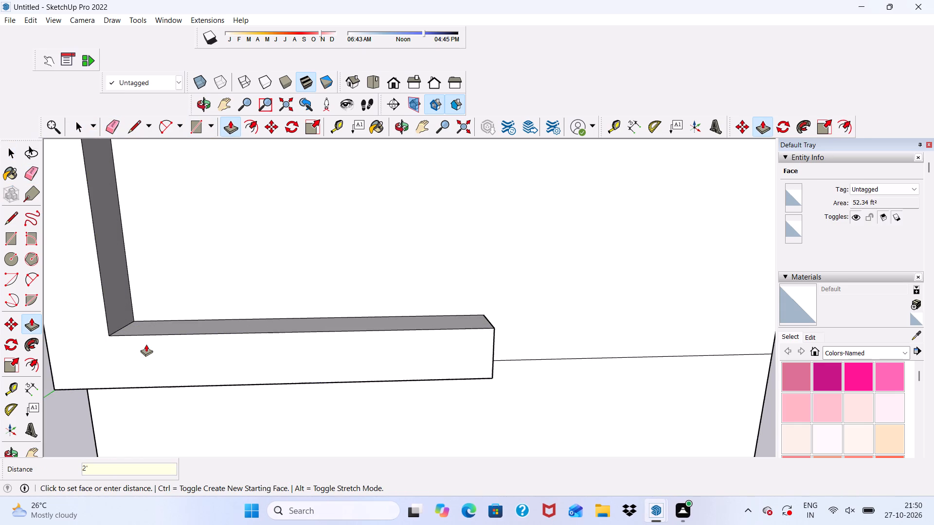
Push the inner side face of the frame's vertical arm in about 6 1/2" to narrow the arm.
scroll(146, 345, down, 5)
middle_drag(234, 375, 135, 315)
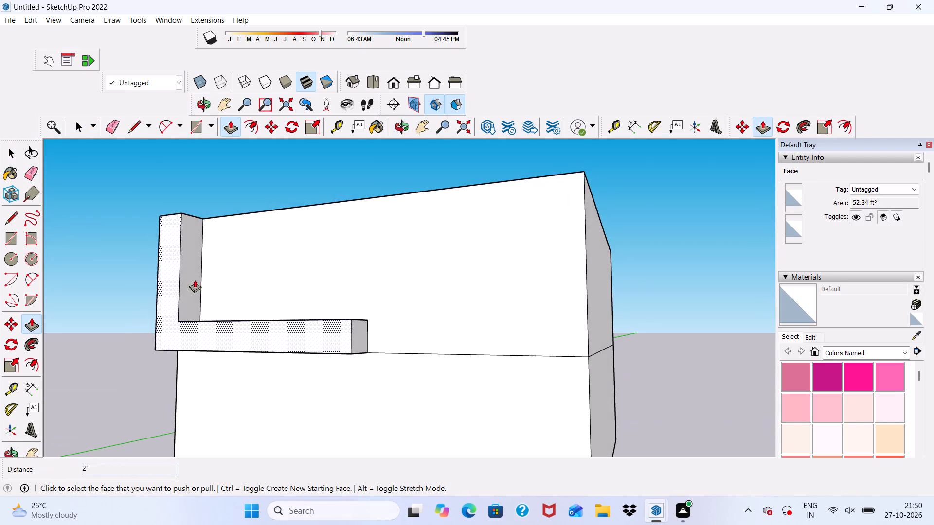
scroll(212, 270, up, 6)
click(175, 264)
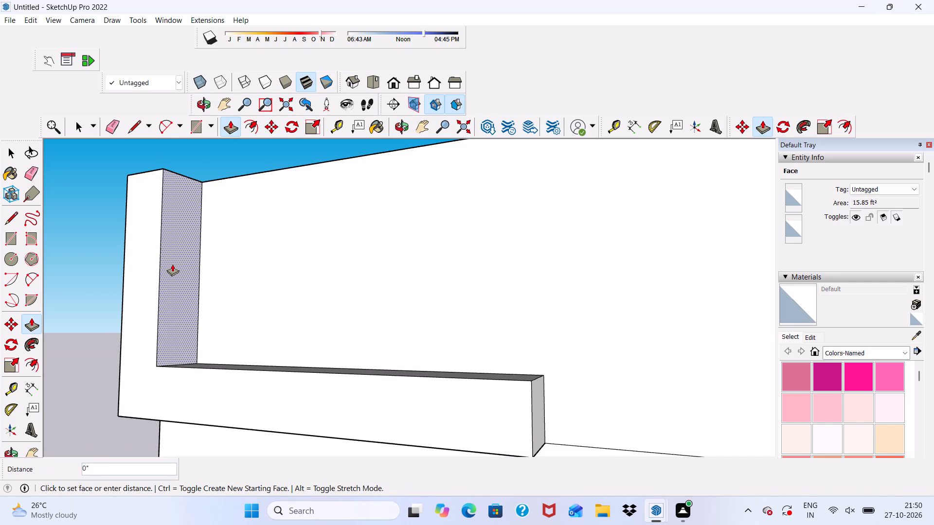
click(165, 262)
Examine the L-shaped frame and its vertical arm on the front wall from above, below and the front.
scroll(165, 262, down, 3)
middle_drag(165, 262, 256, 284)
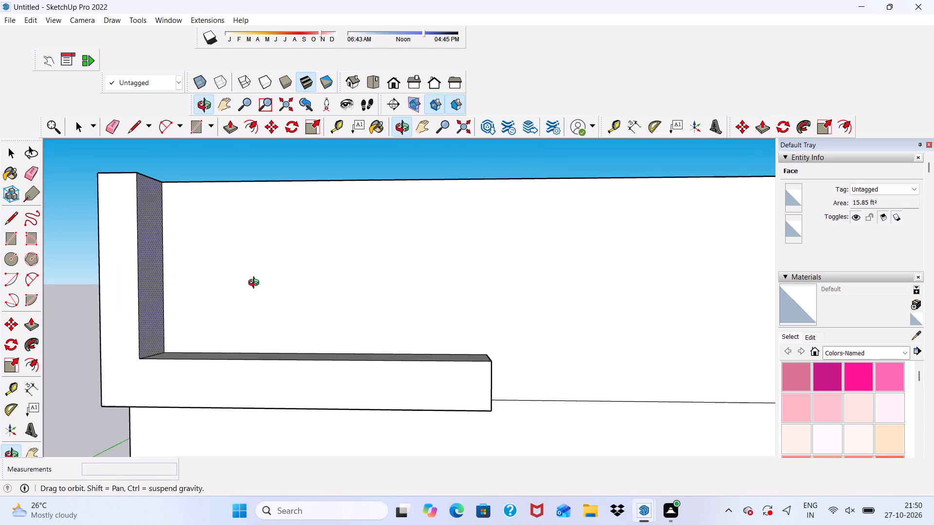
middle_drag(256, 284, 284, 328)
scroll(232, 344, up, 1)
scroll(229, 338, down, 5)
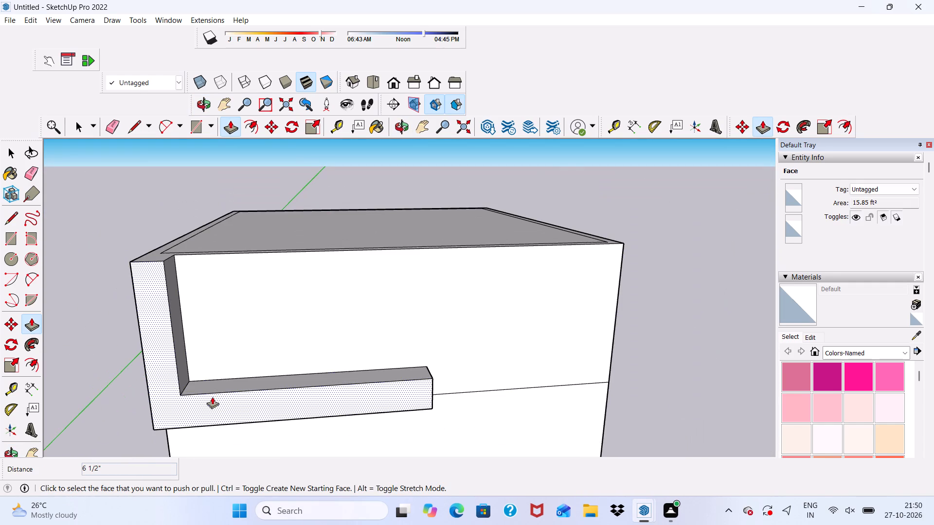
middle_drag(212, 397, 191, 331)
scroll(181, 308, up, 4)
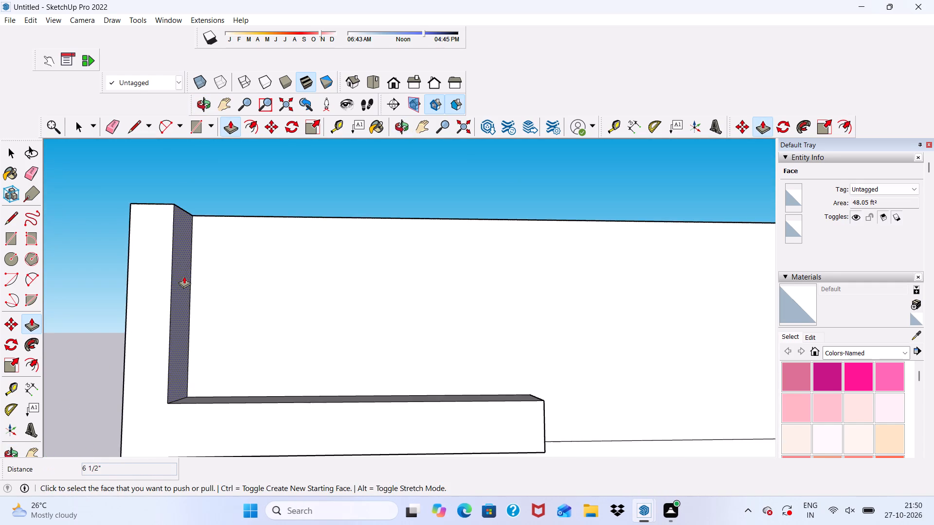
scroll(184, 276, up, 1)
scroll(184, 276, down, 5)
middle_drag(201, 301, 171, 255)
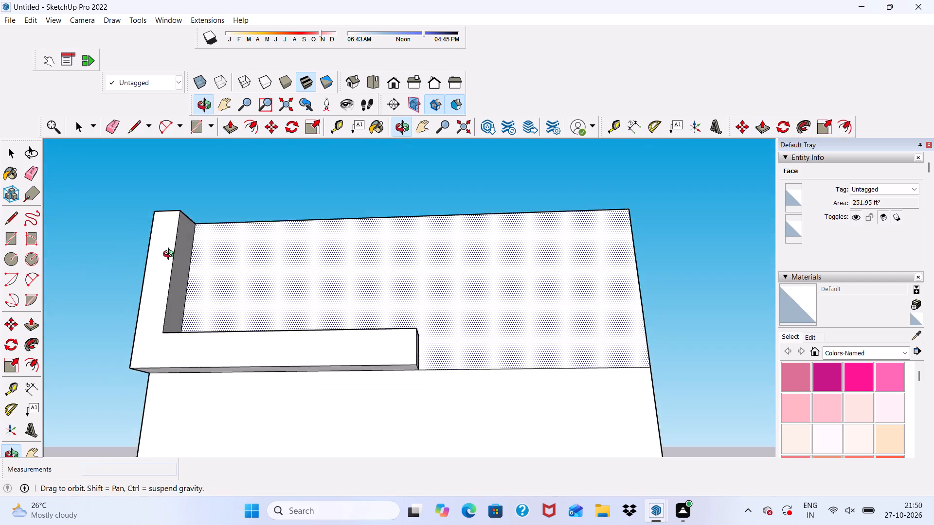
middle_drag(171, 255, 123, 379)
key(space)
Draw a line across the roof's front corner, from the vertical arm's inner corner to the outer side edge, separating the frame top from the wall top.
scroll(235, 234, up, 5)
middle_drag(240, 218, 242, 245)
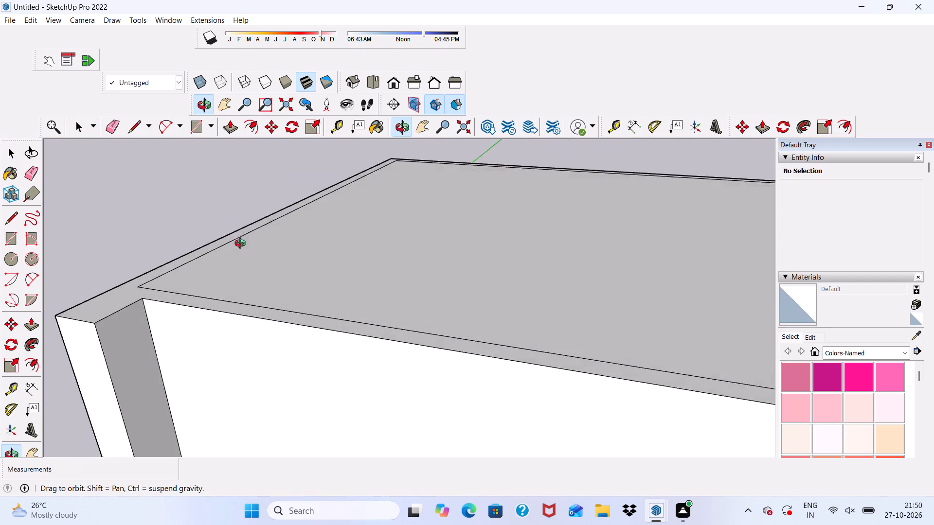
middle_drag(242, 245, 240, 269)
scroll(231, 277, down, 1)
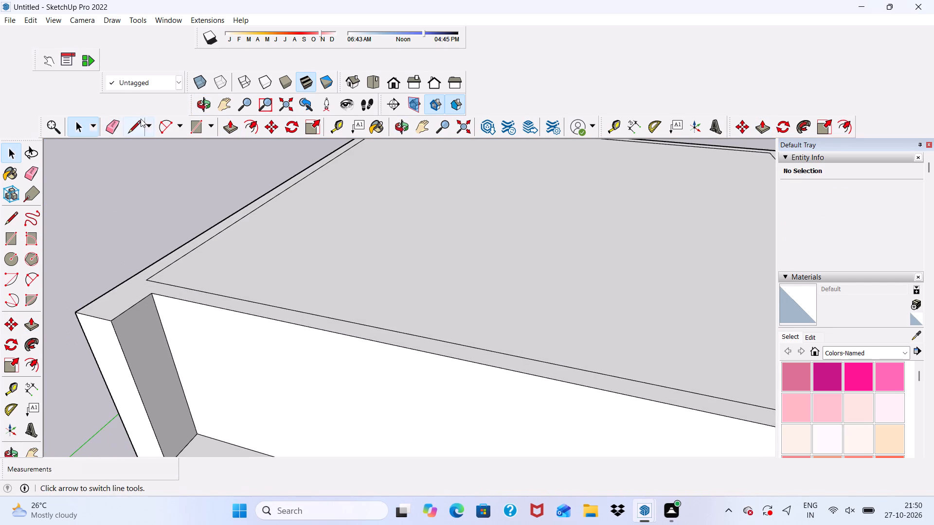
click(129, 119)
scroll(144, 298, up, 4)
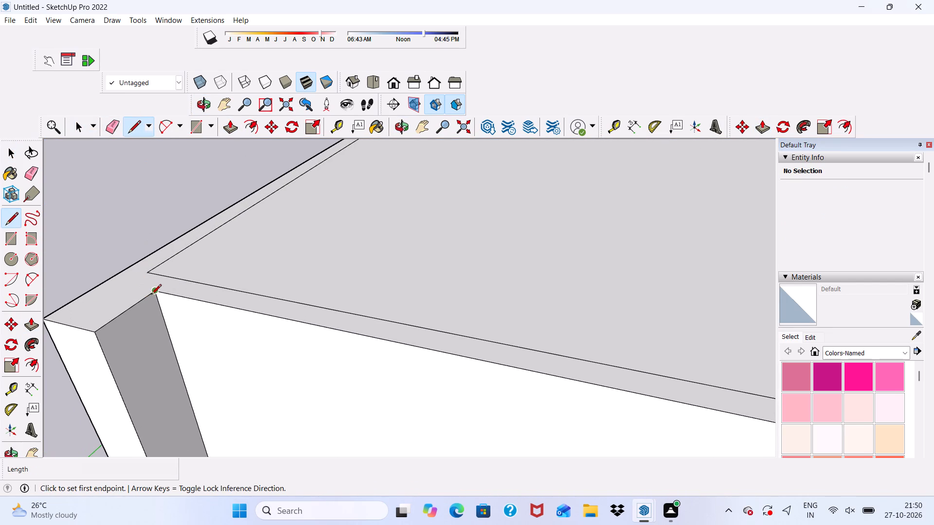
click(152, 291)
scroll(141, 278, up, 4)
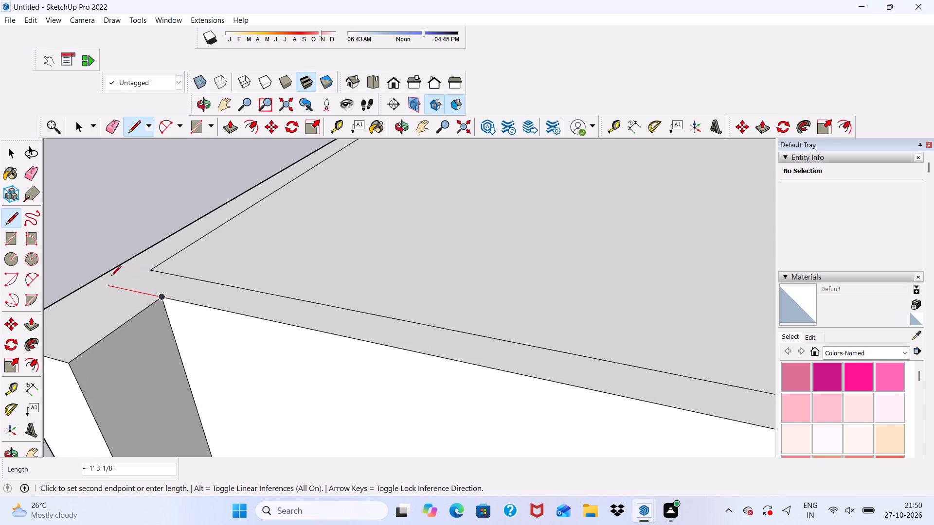
click(91, 284)
key(space)
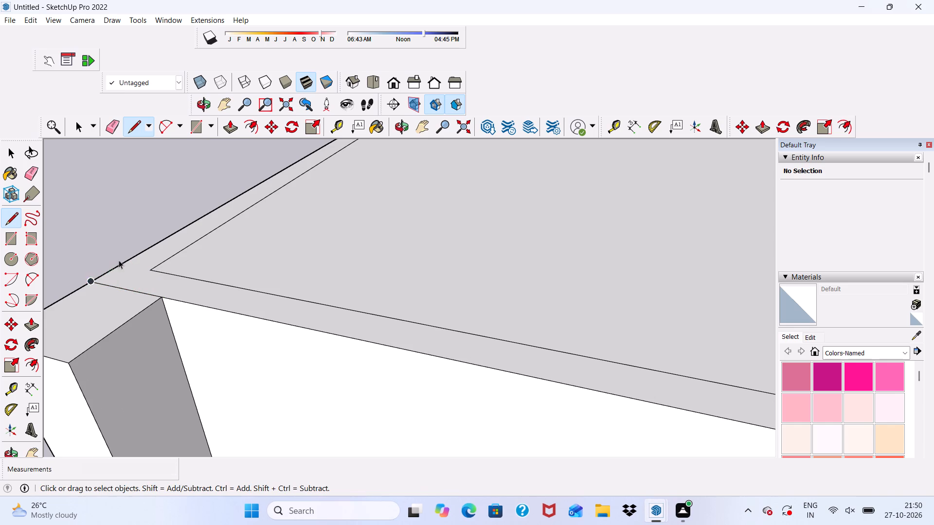
Extrude the wall-thickness ring around the roof 5' upward to form a parapet.
drag(140, 276, 149, 283)
click(229, 124)
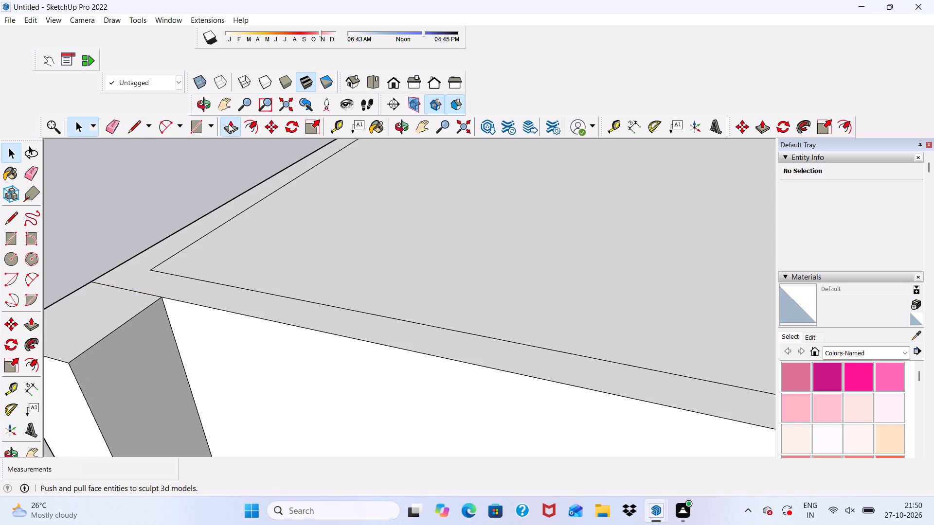
click(172, 280)
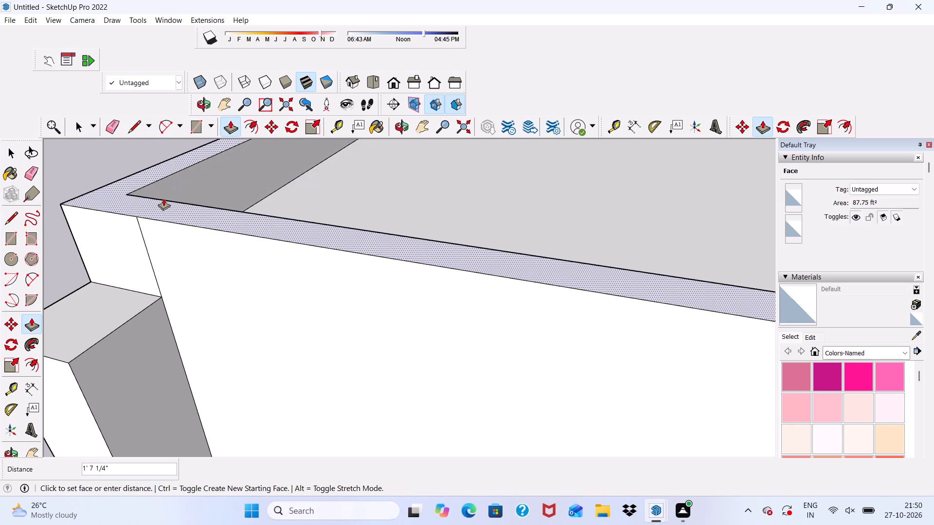
key(5)
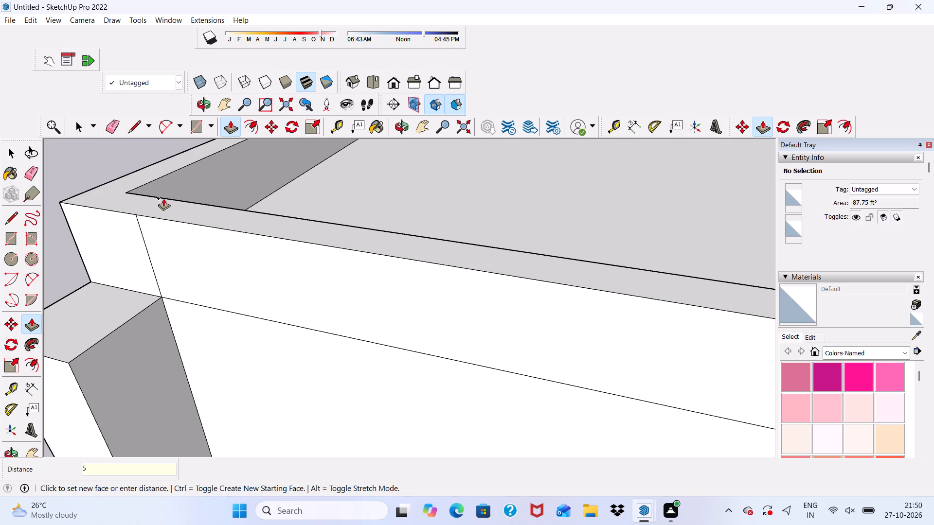
key(apostrophe)
key(BackSpace)
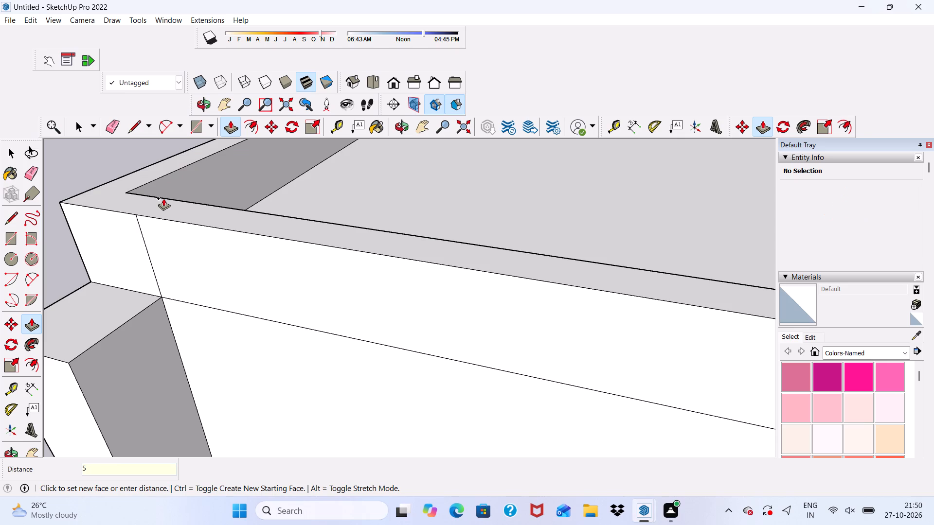
key(apostrophe)
key(Return)
key(space)
Examine the building with its raised parapet and projecting frame from several angles.
scroll(160, 191, down, 5)
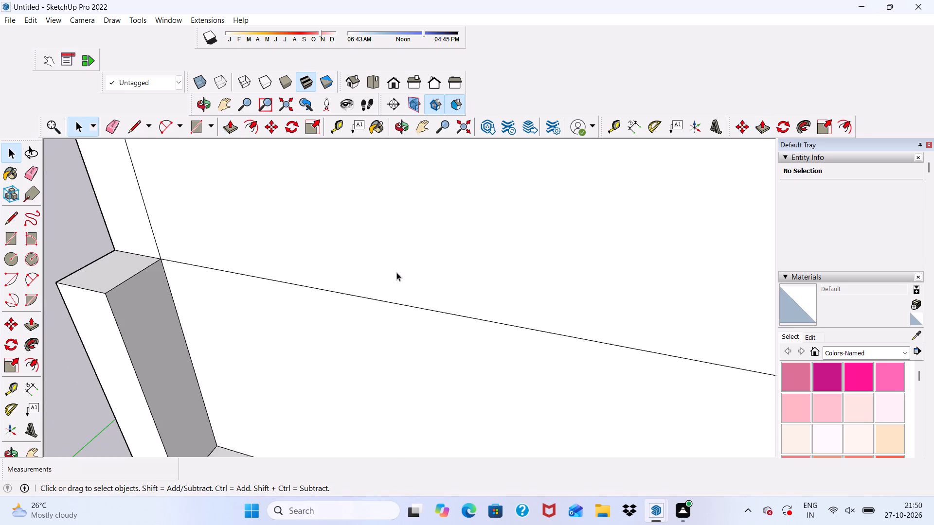
scroll(396, 272, down, 14)
middle_drag(310, 312, 344, 232)
scroll(344, 232, down, 6)
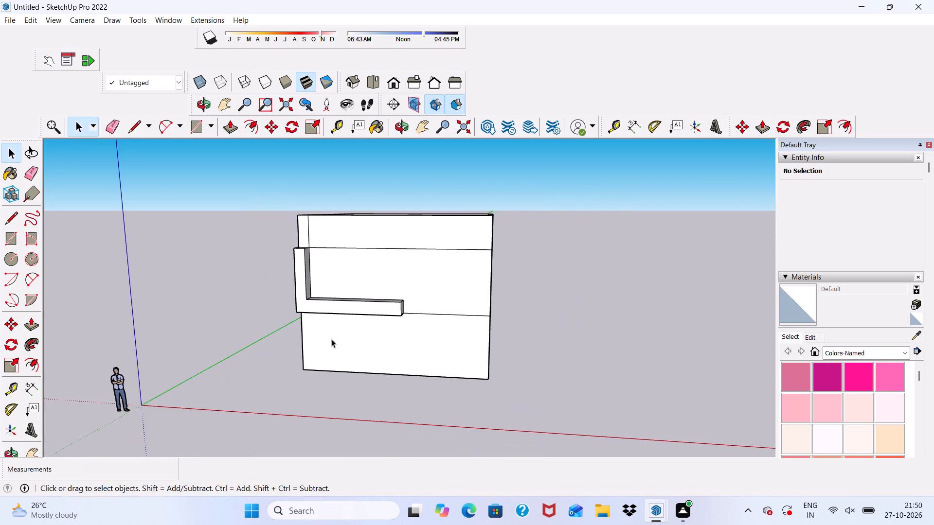
middle_drag(331, 339, 356, 322)
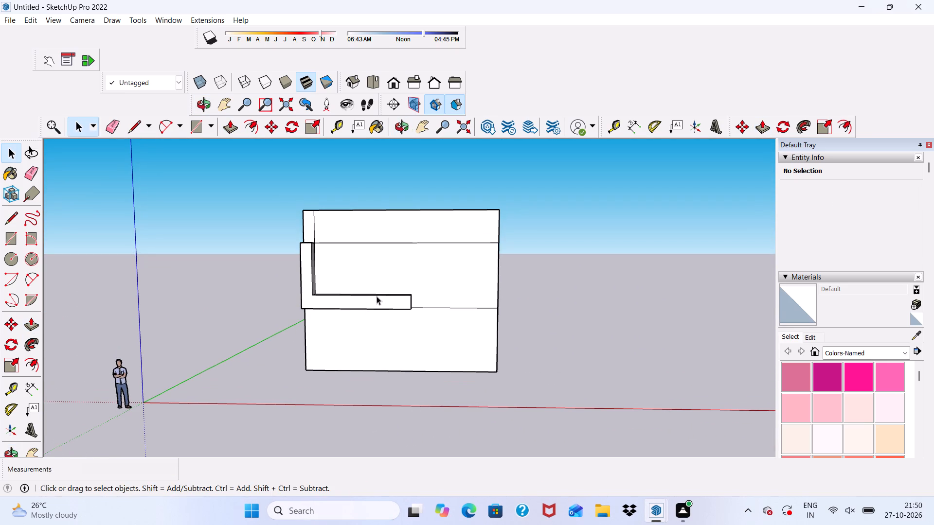
scroll(510, 292, up, 5)
scroll(395, 256, down, 4)
middle_drag(385, 260, 424, 216)
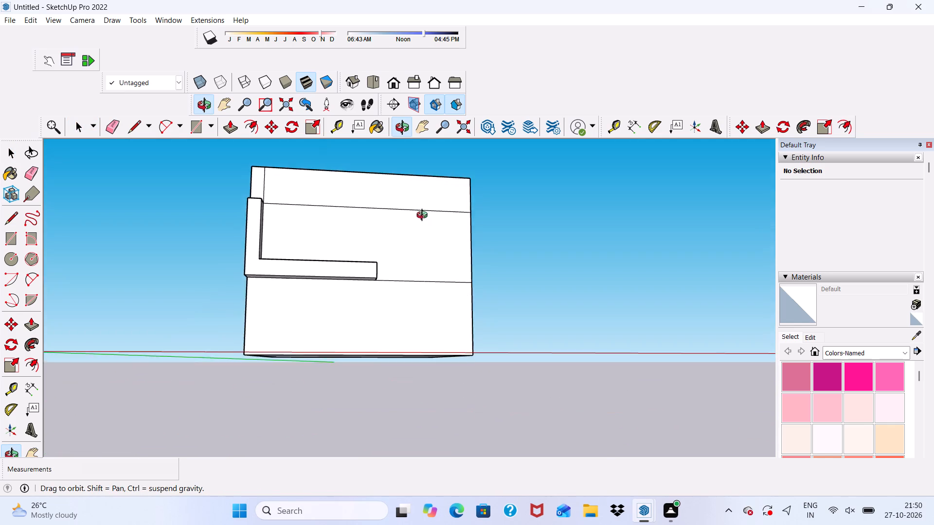
middle_drag(424, 216, 367, 252)
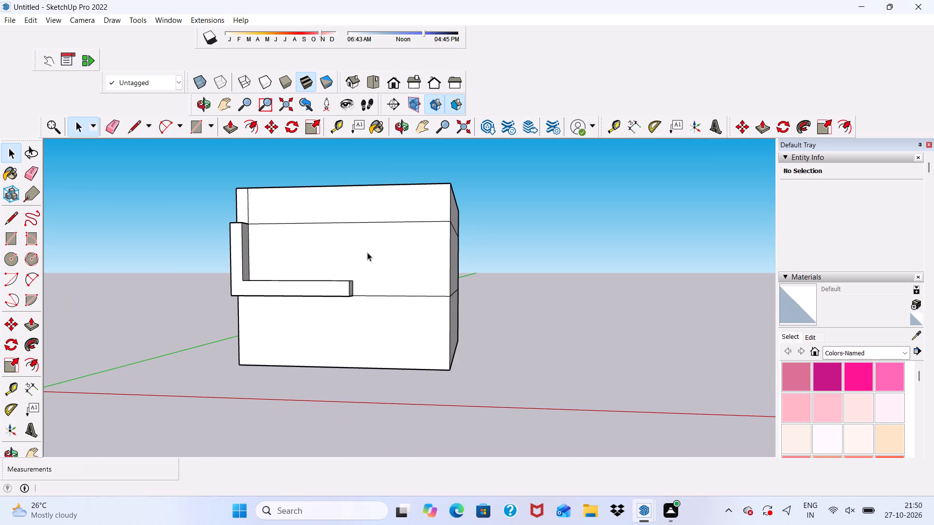
scroll(368, 252, down, 3)
middle_drag(369, 266, 441, 245)
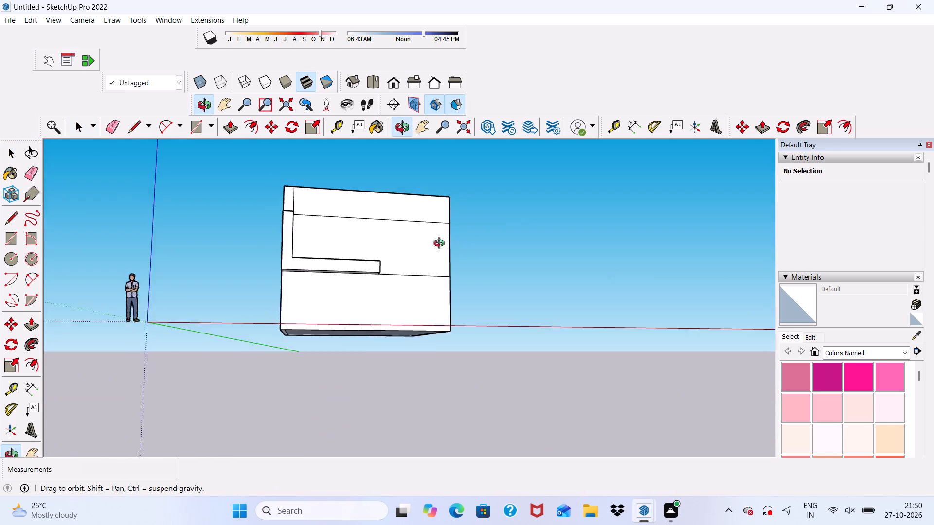
middle_drag(441, 245, 294, 321)
middle_drag(434, 290, 502, 298)
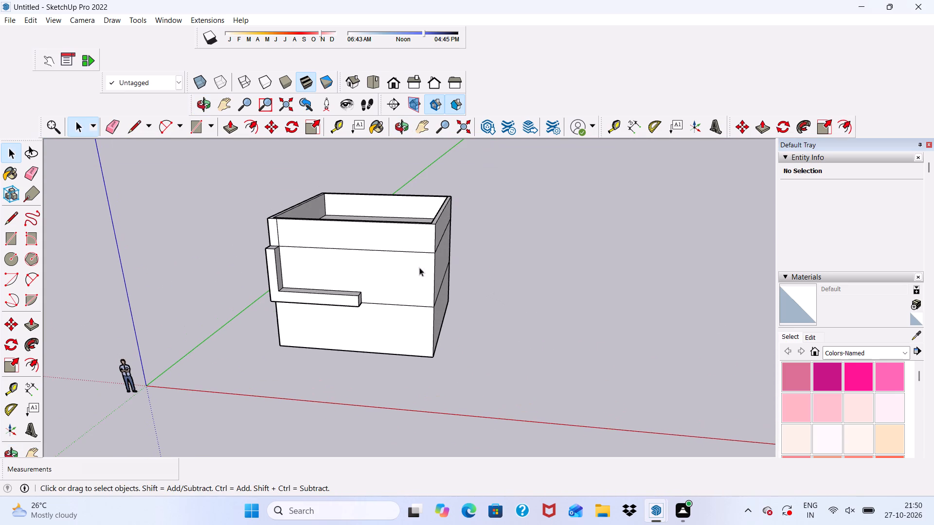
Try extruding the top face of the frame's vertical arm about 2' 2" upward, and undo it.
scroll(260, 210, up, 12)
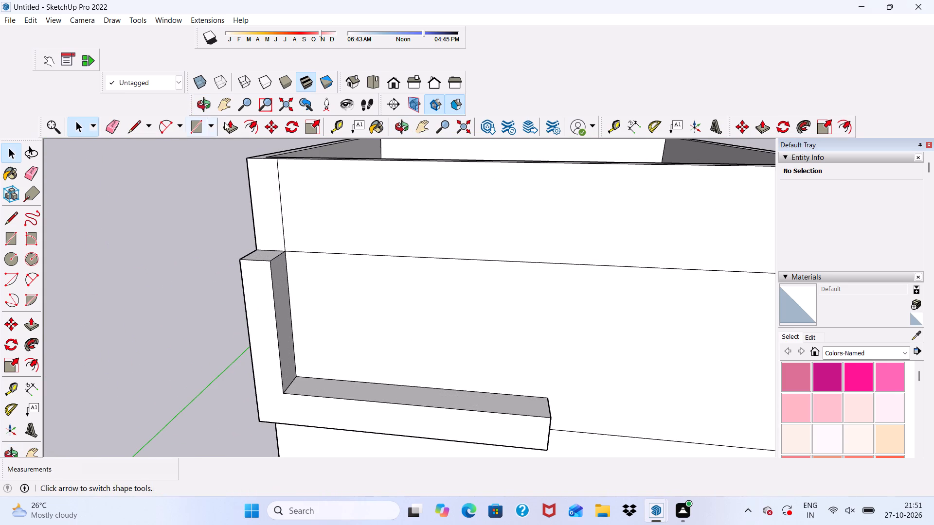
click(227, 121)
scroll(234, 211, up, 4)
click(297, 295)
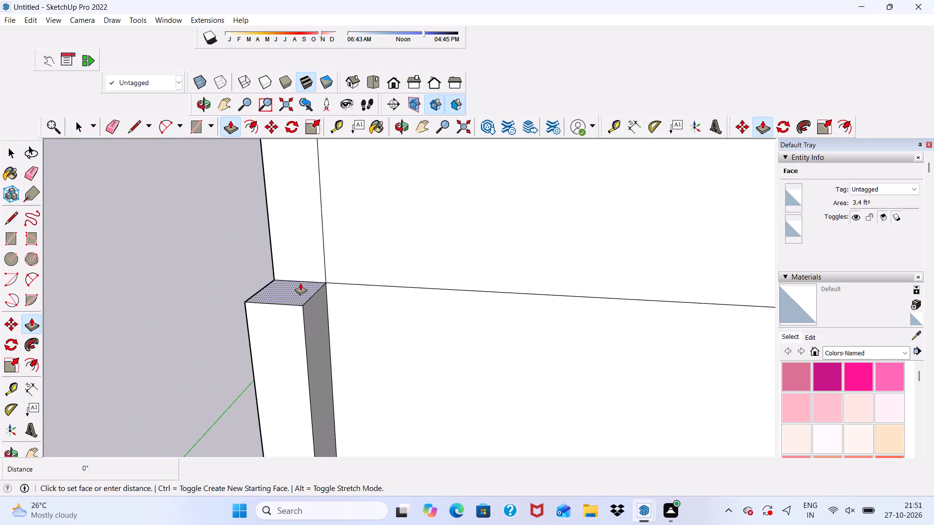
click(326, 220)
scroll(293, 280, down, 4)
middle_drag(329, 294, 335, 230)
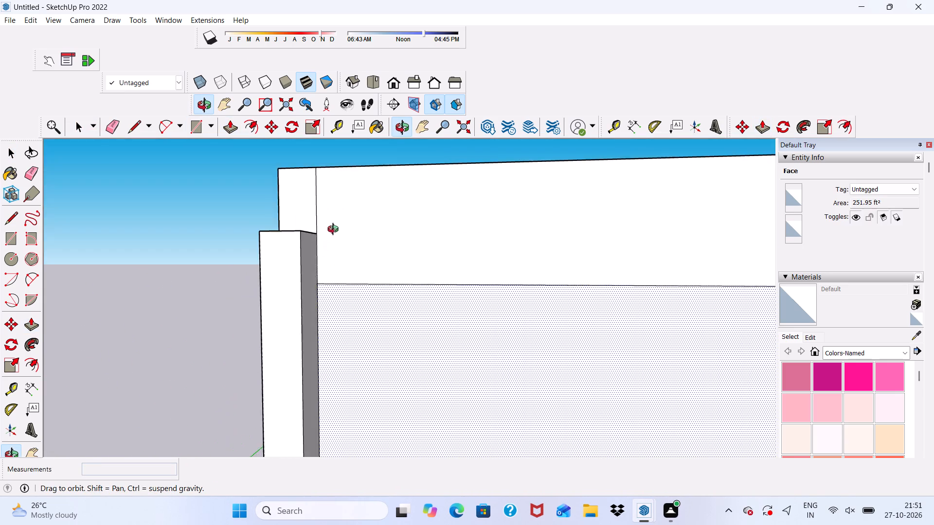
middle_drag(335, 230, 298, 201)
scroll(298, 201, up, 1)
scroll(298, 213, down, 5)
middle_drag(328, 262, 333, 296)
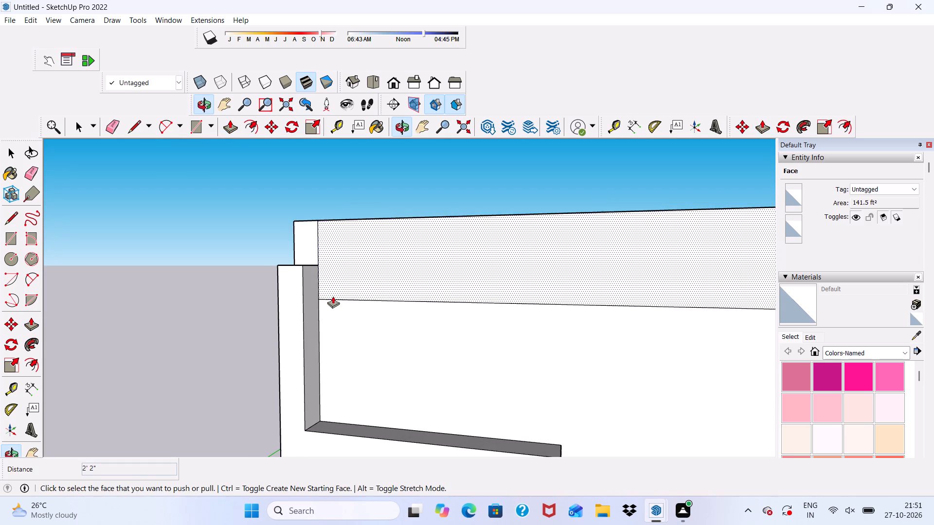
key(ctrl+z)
Extrude the top face of the frame's vertical arm about 3' 1" upward alongside the parapet.
scroll(287, 265, down, 1)
middle_drag(287, 265, 290, 338)
scroll(293, 346, up, 3)
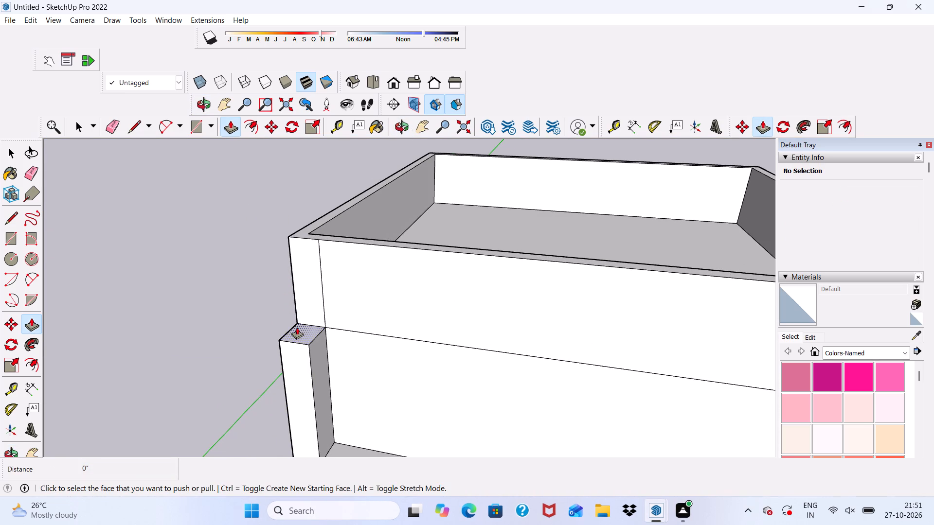
click(297, 331)
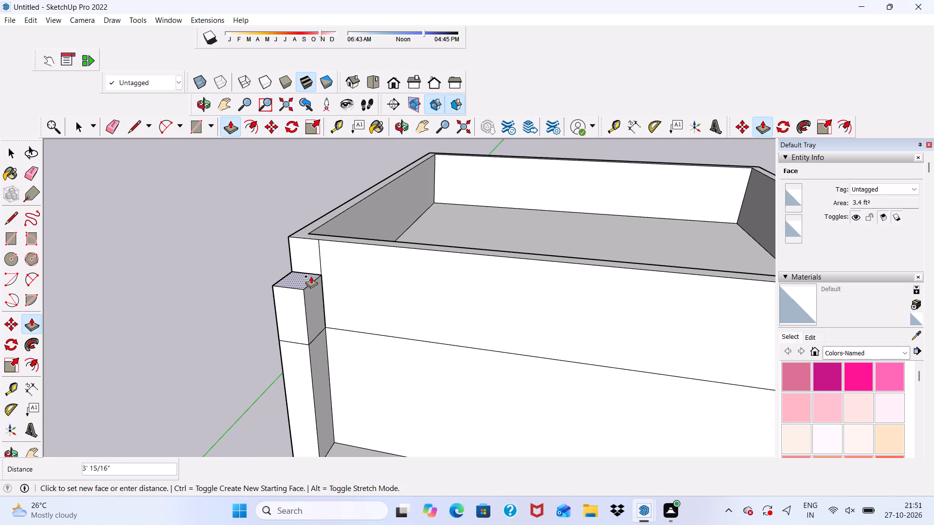
click(311, 276)
scroll(312, 318, down, 2)
middle_drag(312, 318, 331, 219)
scroll(331, 226, down, 5)
middle_drag(311, 322, 334, 333)
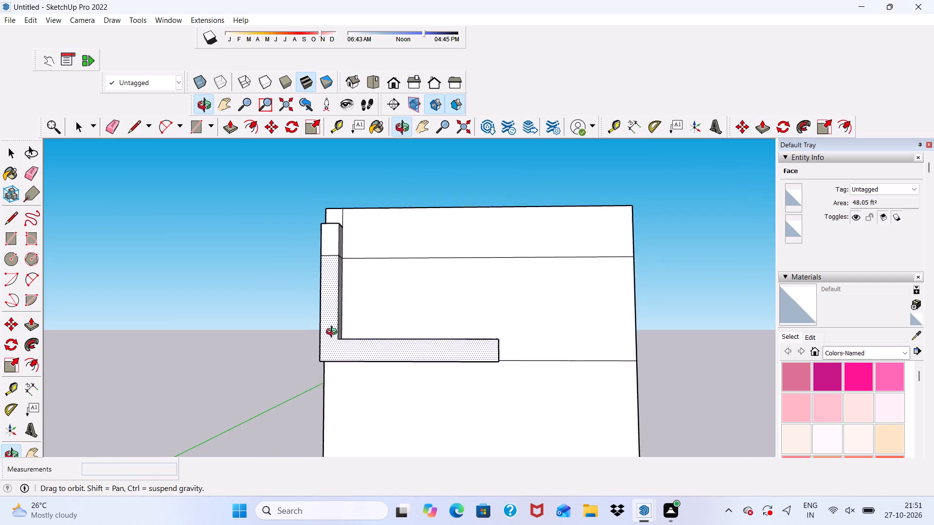
middle_drag(334, 333, 212, 352)
key(space)
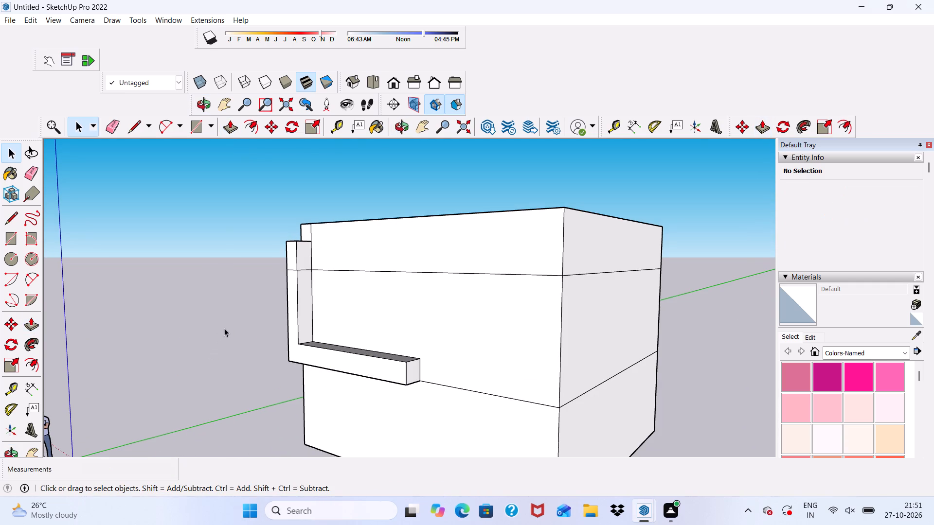
Erase the horizontal seam lines on the inner, front and outer faces of the frame's extended vertical arm.
scroll(125, 139, up, 4)
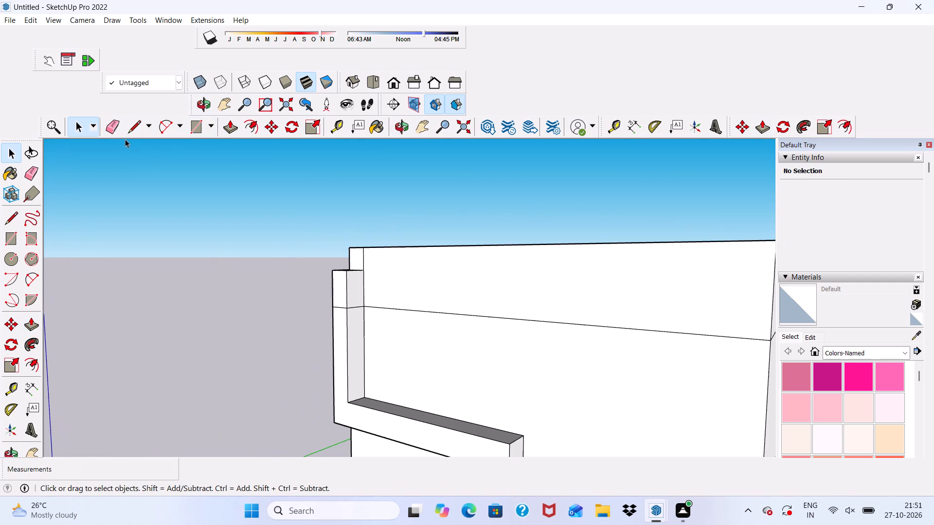
scroll(117, 125, up, 1)
click(115, 125)
scroll(376, 335, up, 6)
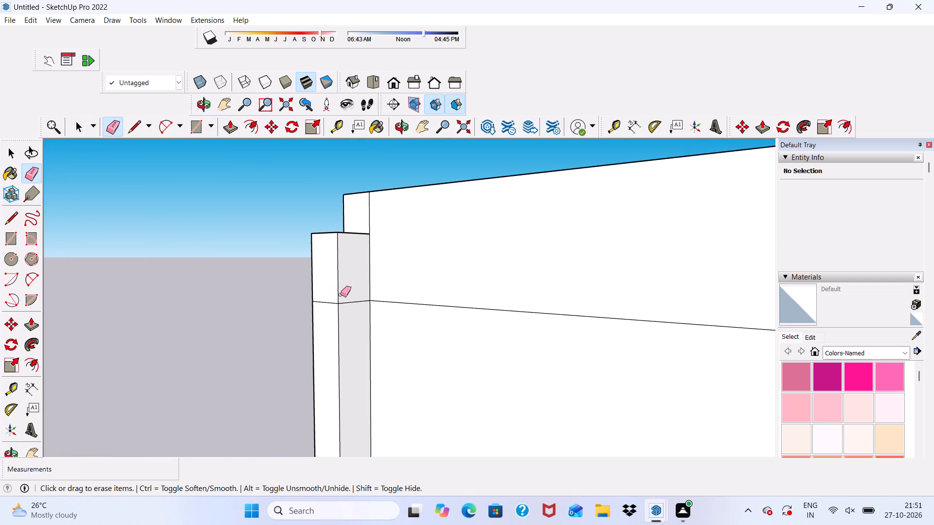
drag(344, 299, 348, 305)
scroll(316, 311, up, 4)
drag(326, 296, 327, 304)
scroll(327, 304, down, 2)
middle_drag(327, 304, 370, 307)
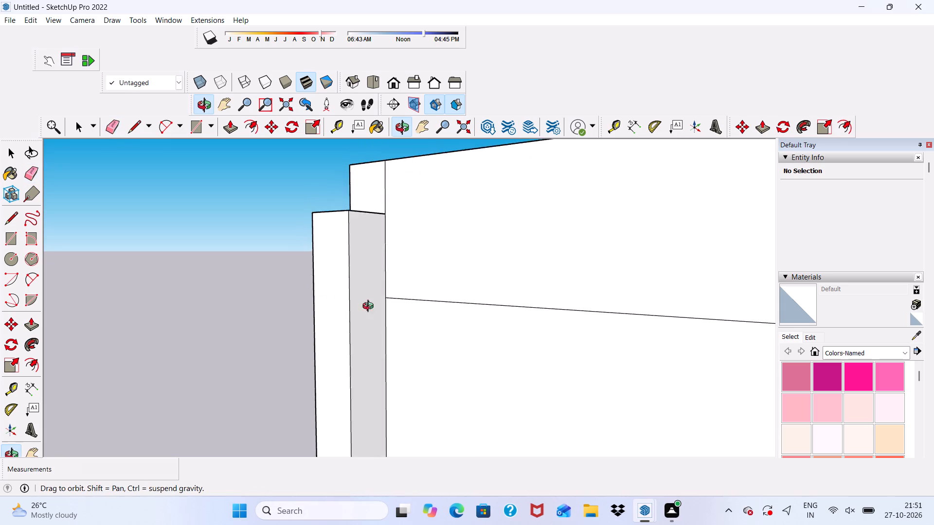
middle_drag(370, 307, 632, 299)
drag(411, 294, 411, 305)
scroll(338, 283, down, 4)
key(space)
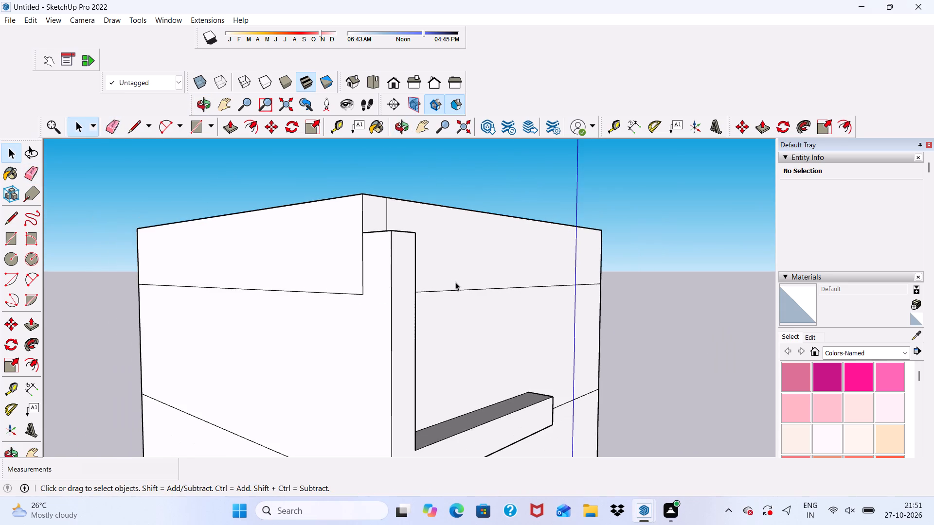
middle_drag(456, 284, 262, 316)
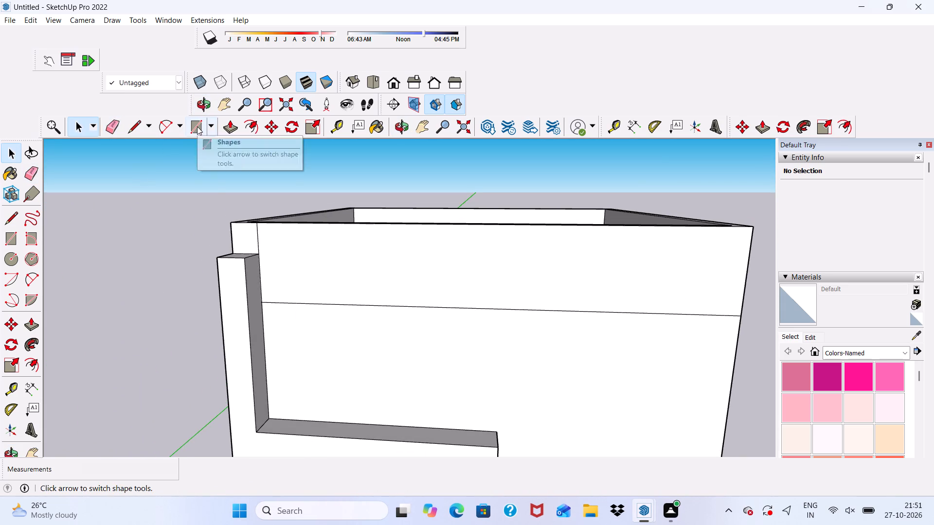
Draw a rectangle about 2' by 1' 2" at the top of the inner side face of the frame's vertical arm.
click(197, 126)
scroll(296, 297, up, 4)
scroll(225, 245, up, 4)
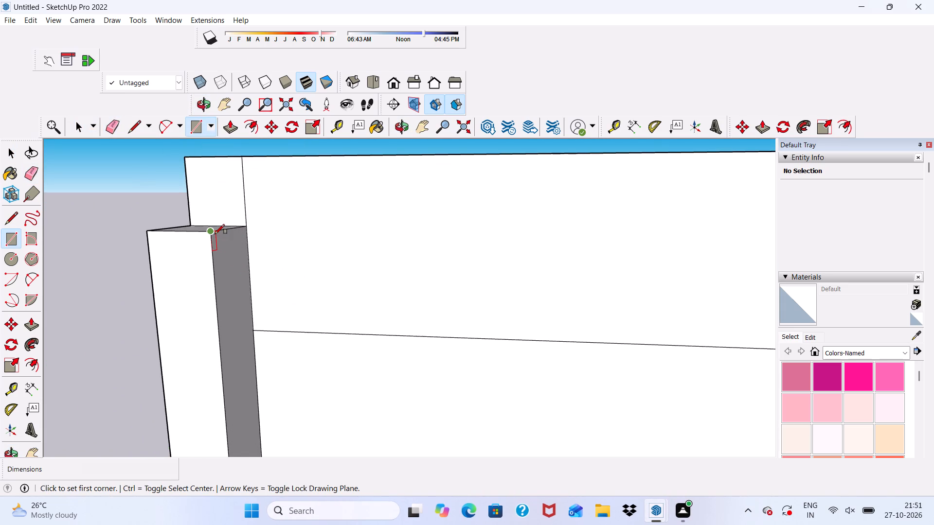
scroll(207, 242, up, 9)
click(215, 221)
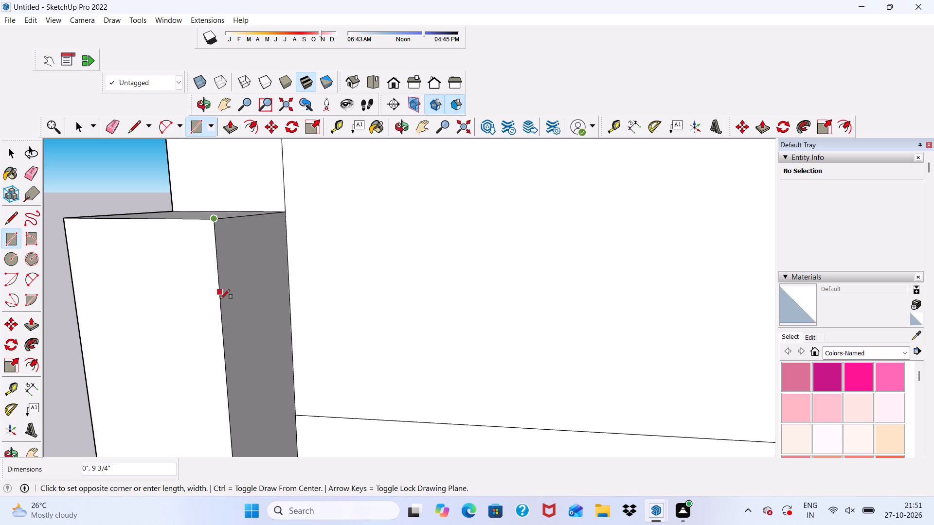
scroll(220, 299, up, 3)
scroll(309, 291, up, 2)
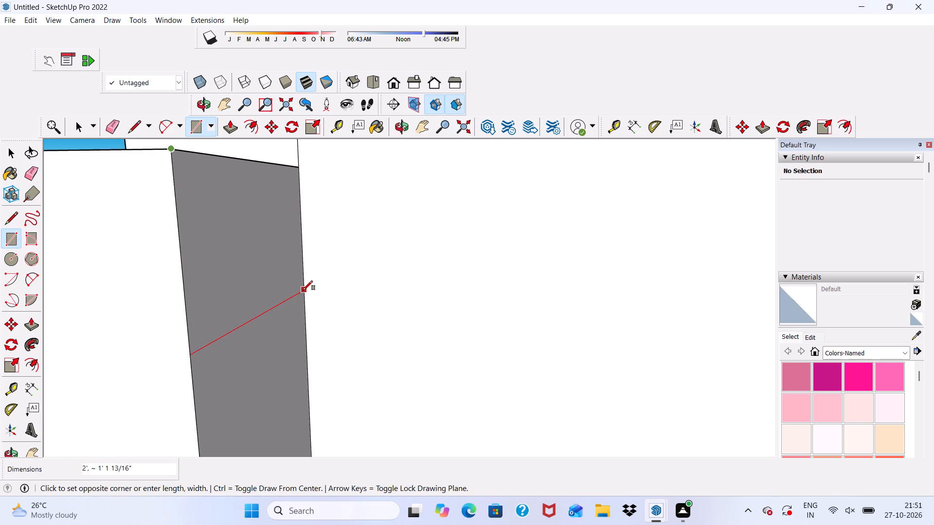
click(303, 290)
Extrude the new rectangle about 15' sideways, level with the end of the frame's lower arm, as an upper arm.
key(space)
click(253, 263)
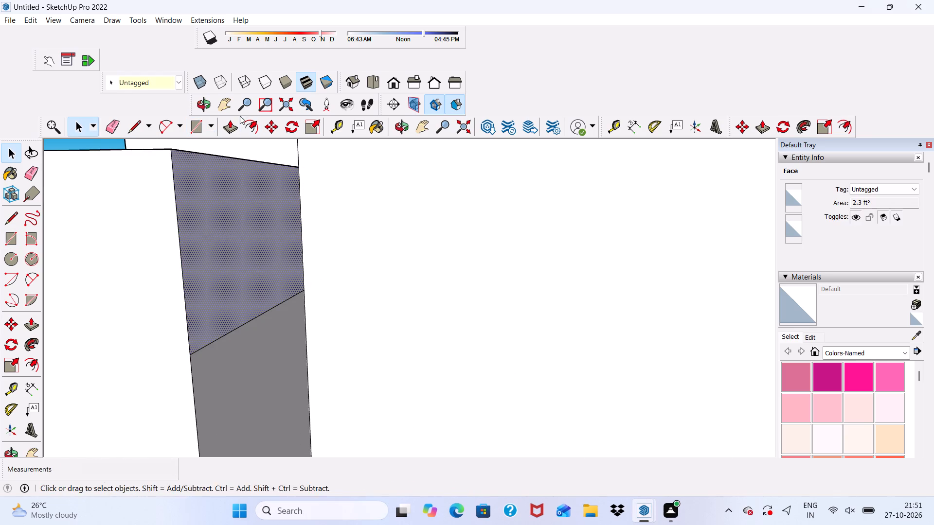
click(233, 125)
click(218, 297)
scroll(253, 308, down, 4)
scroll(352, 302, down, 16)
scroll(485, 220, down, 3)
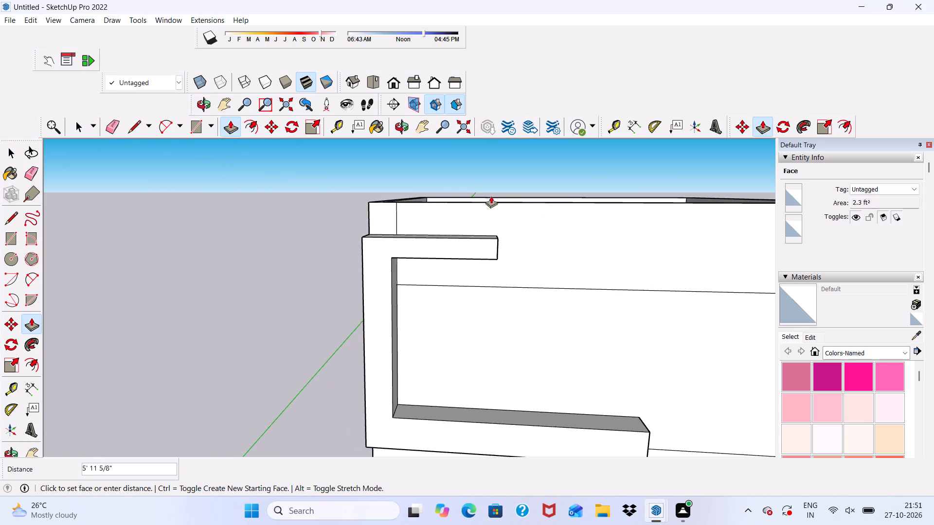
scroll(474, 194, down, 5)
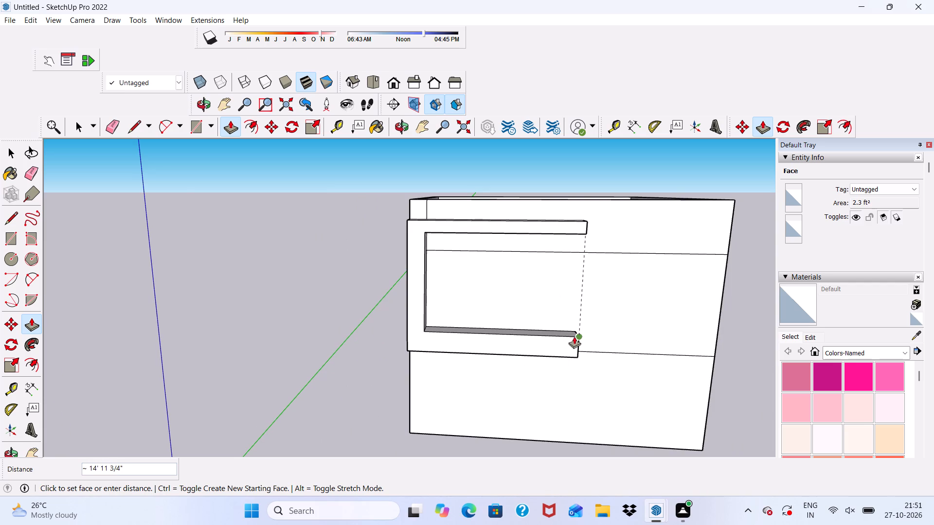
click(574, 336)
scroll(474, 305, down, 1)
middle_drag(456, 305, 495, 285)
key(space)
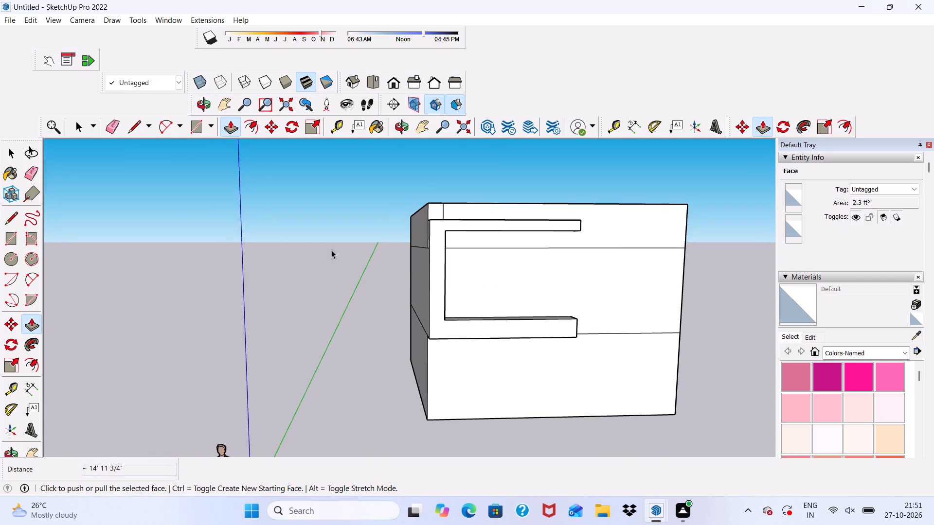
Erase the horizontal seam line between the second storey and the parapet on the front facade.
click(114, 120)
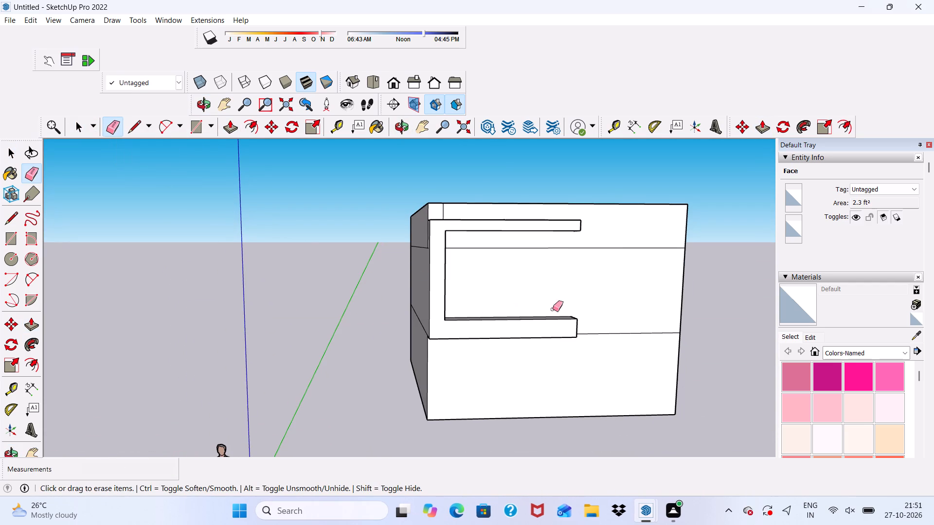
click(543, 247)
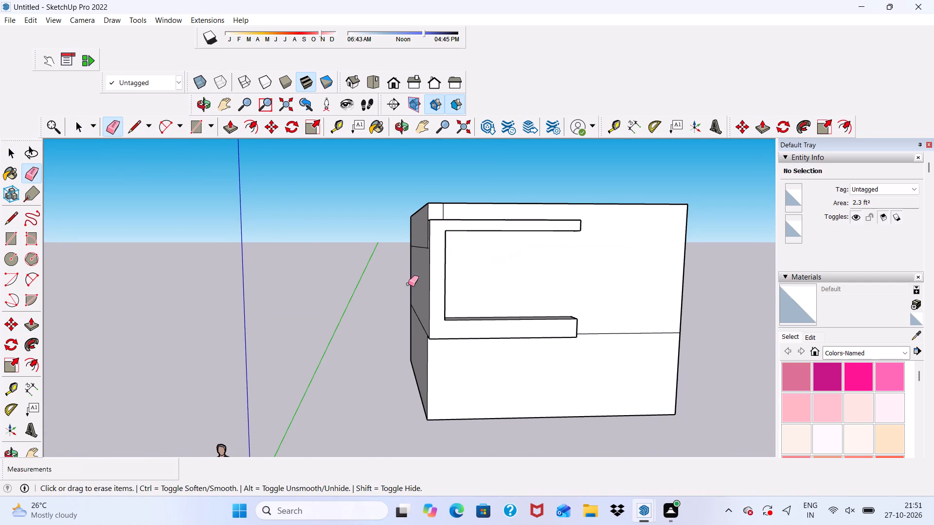
Examine the building and its C-shaped projecting frame from several angles and distances.
scroll(384, 297, down, 4)
scroll(521, 301, up, 4)
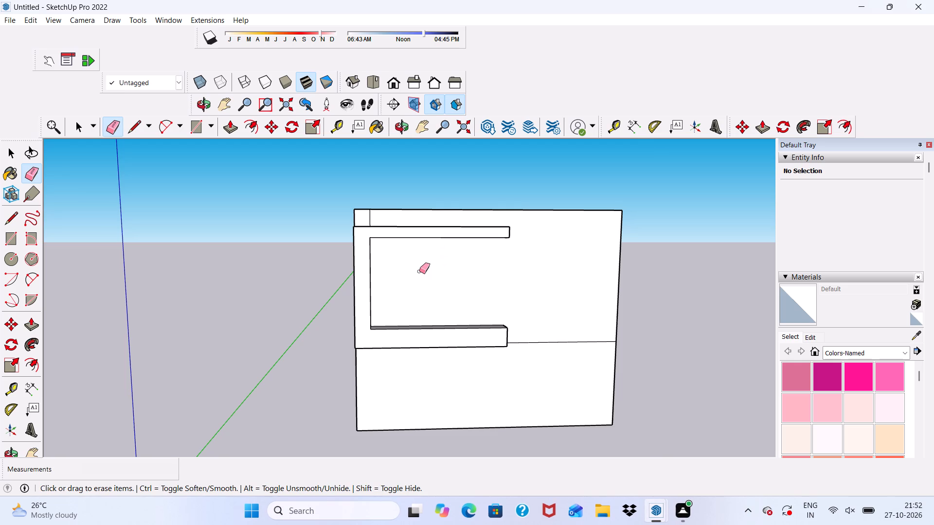
scroll(419, 272, up, 1)
scroll(419, 272, down, 1)
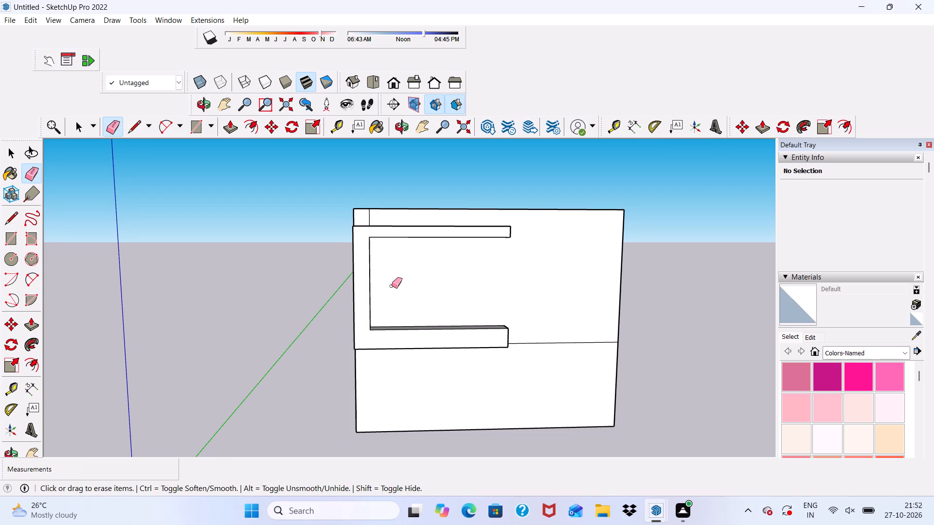
scroll(355, 299, down, 3)
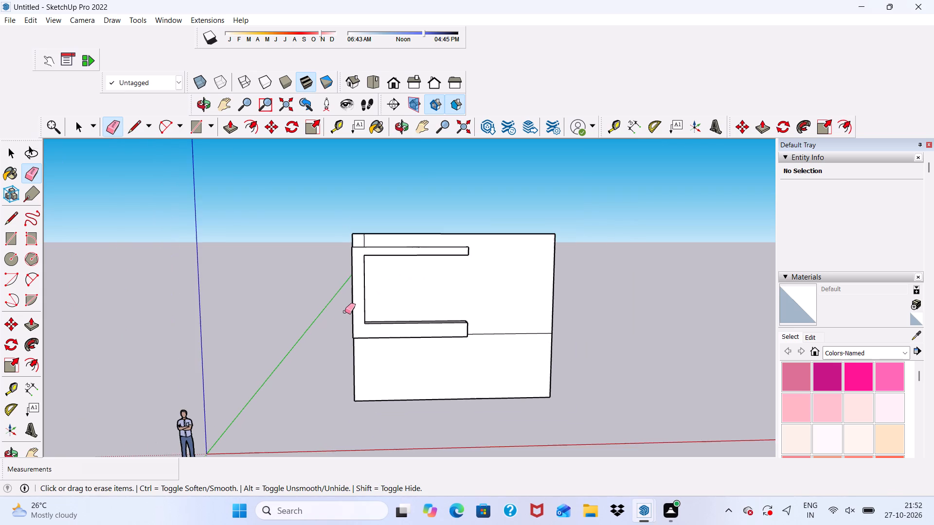
middle_drag(345, 312, 298, 311)
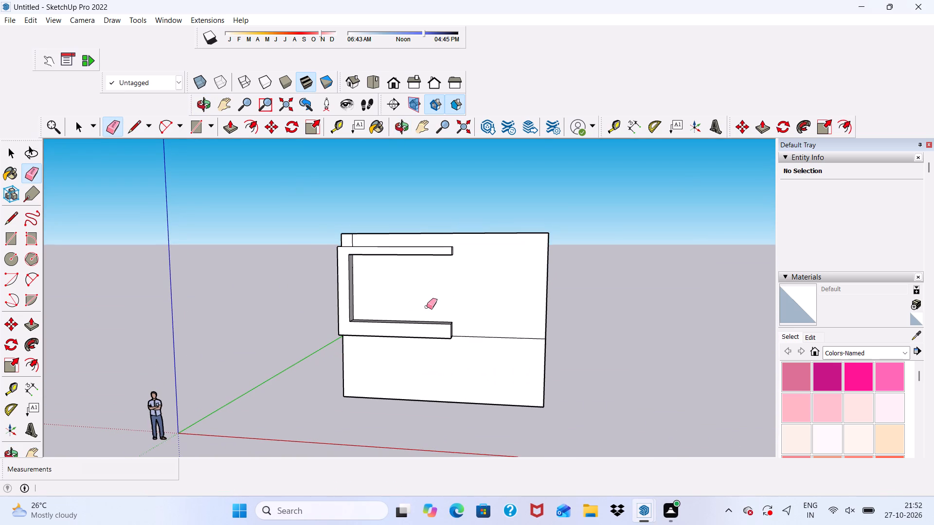
scroll(529, 242, down, 8)
scroll(529, 242, up, 1)
middle_drag(529, 242, 469, 271)
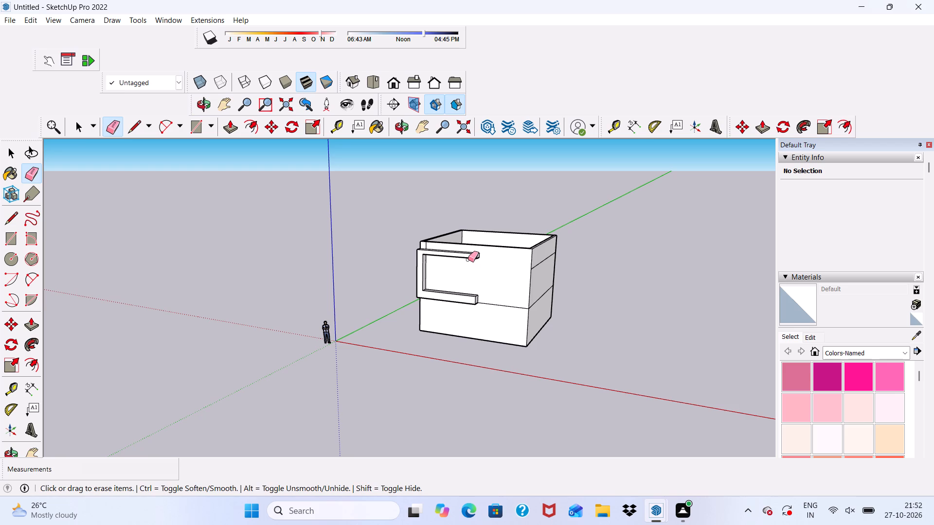
Undo all modelling operations back to an empty scene, removing the frame, parapet, both storeys and the base rectangle.
key(ctrl+z)
key(ctrl+z)
key(ctrl+z)
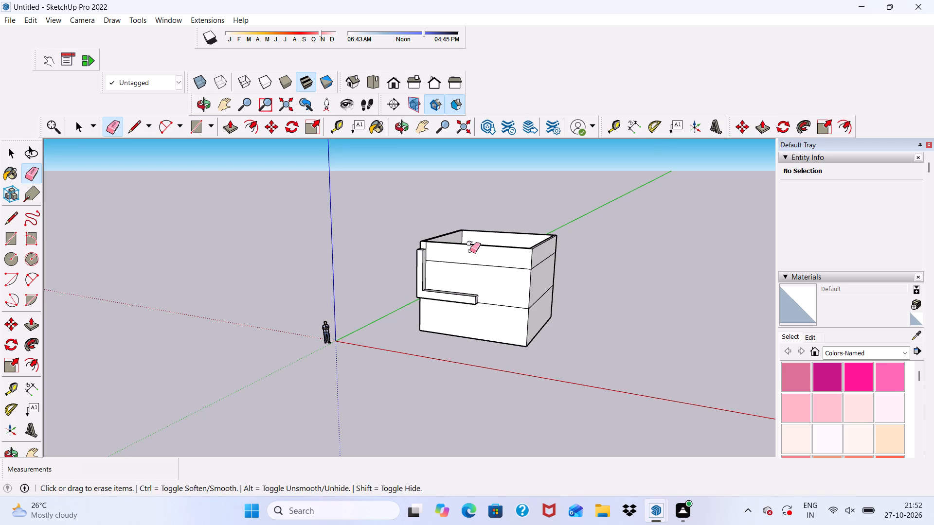
key(ctrl+z)
key(ctrl+z)
key(ctrl+z)
key(ctrl+z)
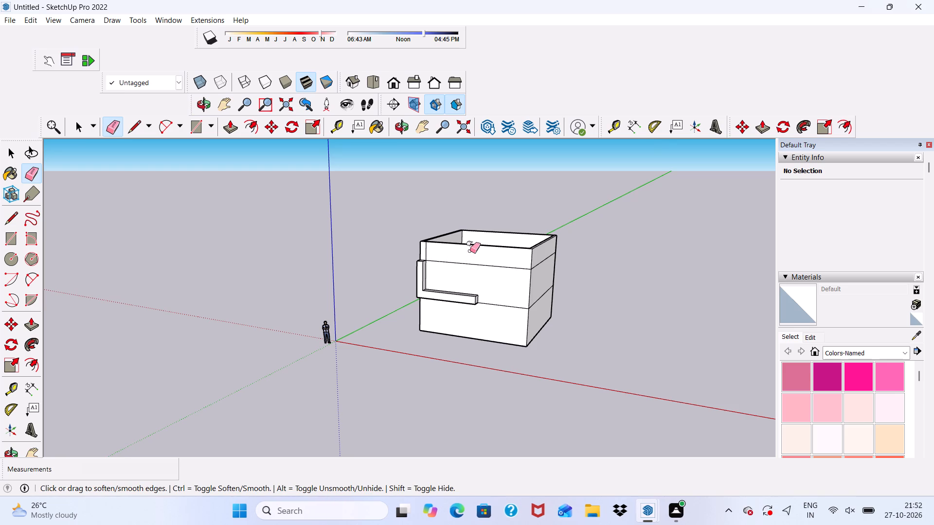
key(ctrl+z)
key(ctrl+z)
key(ctrl+z)
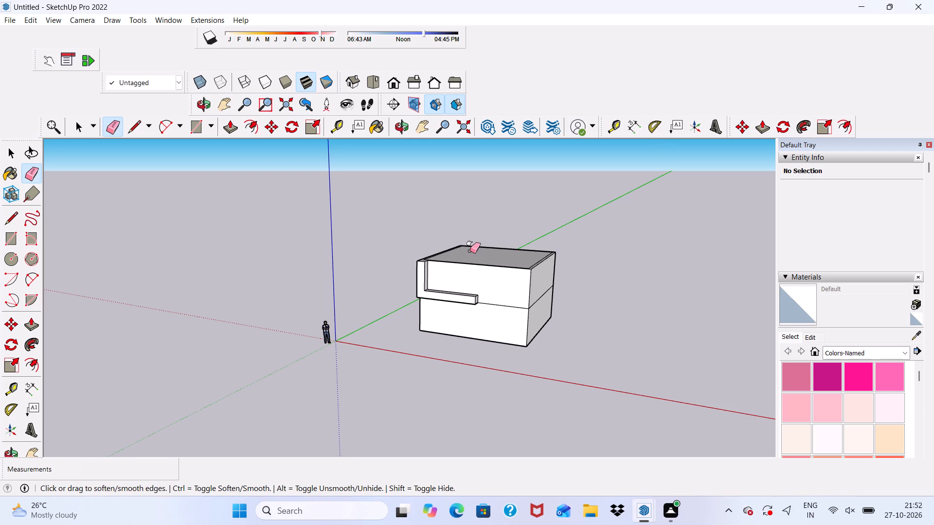
key(ctrl+z)
key(ctrl+z)
key(ctrl+z)
key(ctrl+z)
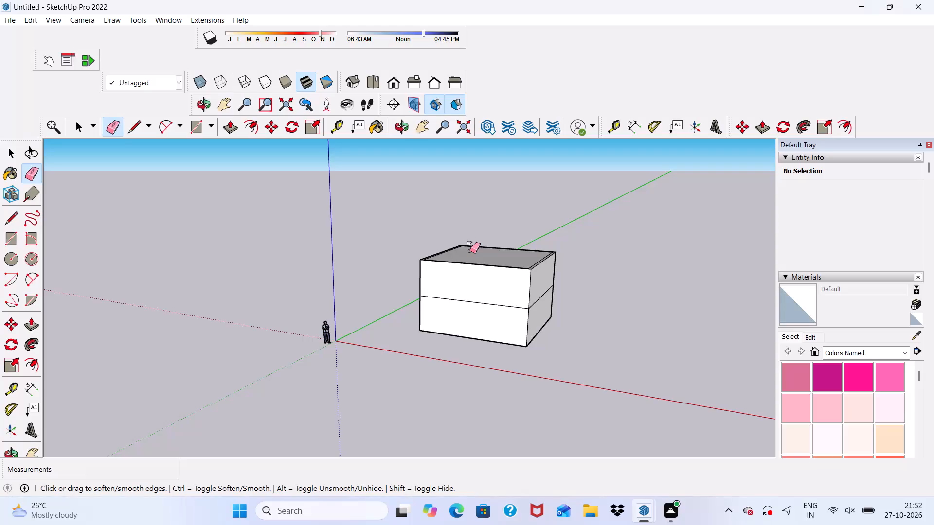
key(ctrl+z)
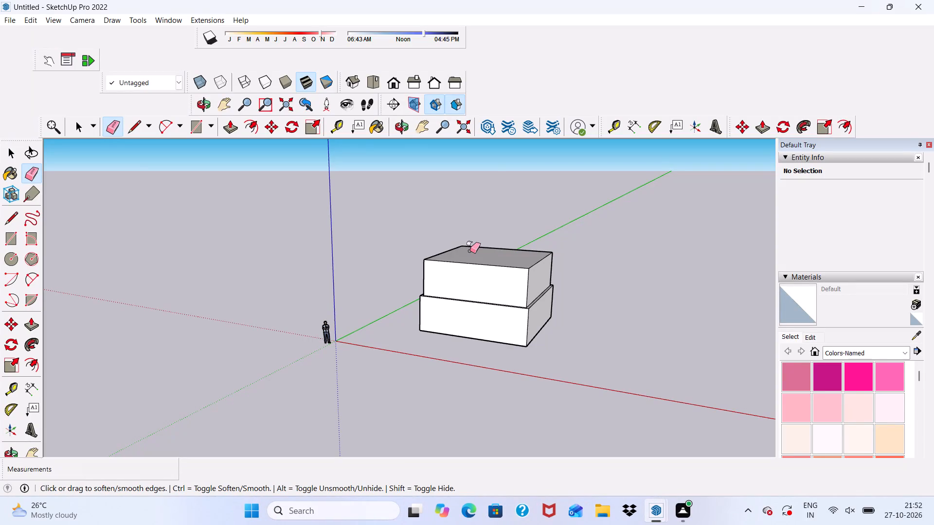
key(ctrl+z)
key(ctrl+z)
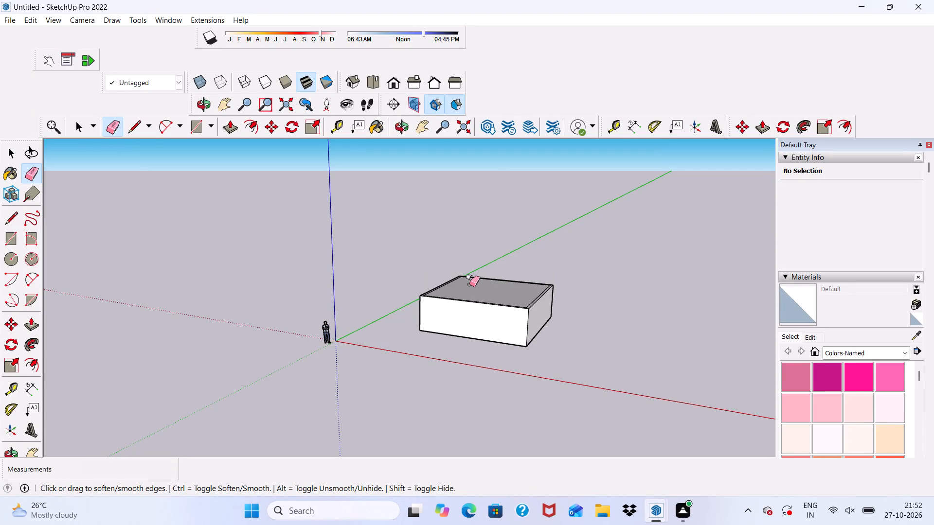
key(ctrl+z)
key(ctrl+z)
key(ctrl+z)
key(ctrl+z)
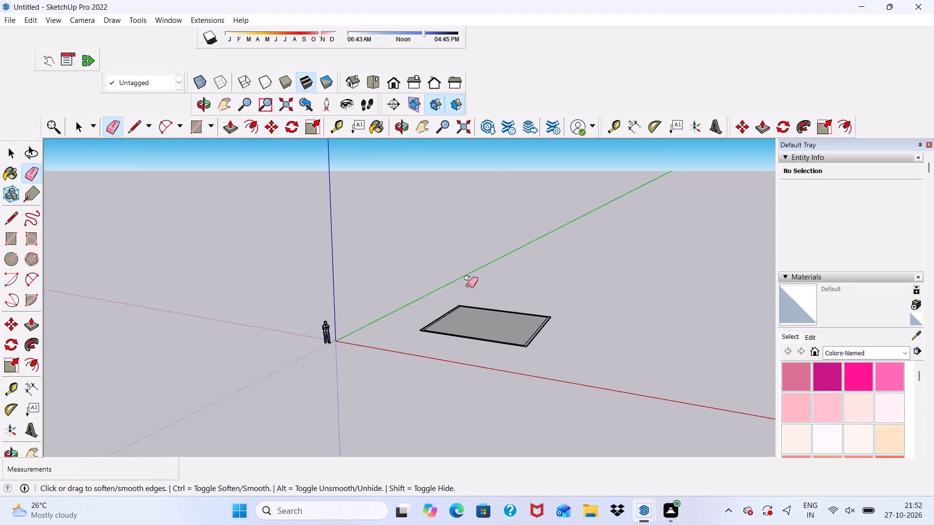
key(ctrl+z)
key(ctrl+z)
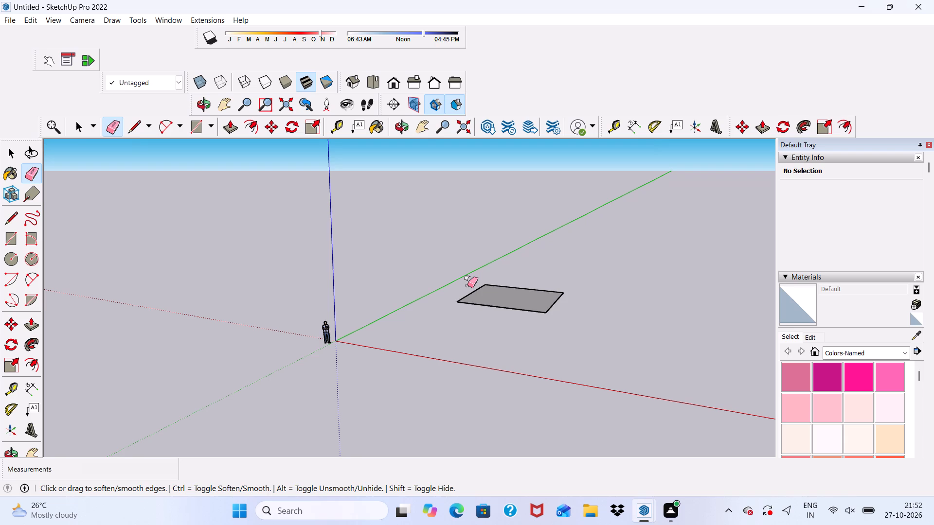
key(ctrl+z)
key(space)
Draw a 20' by 20' rectangle on the ground beside the origin.
scroll(372, 332, up, 9)
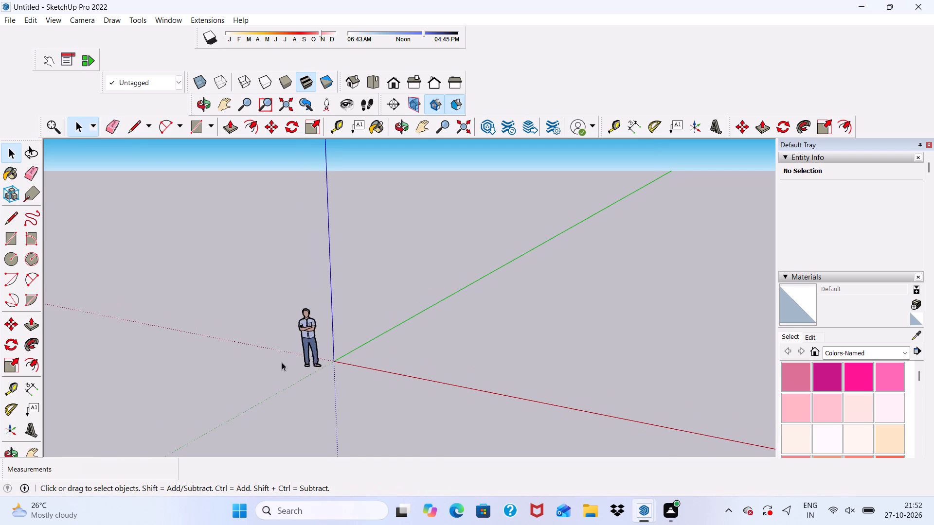
scroll(282, 362, up, 13)
middle_drag(334, 332, 450, 334)
scroll(416, 392, up, 1)
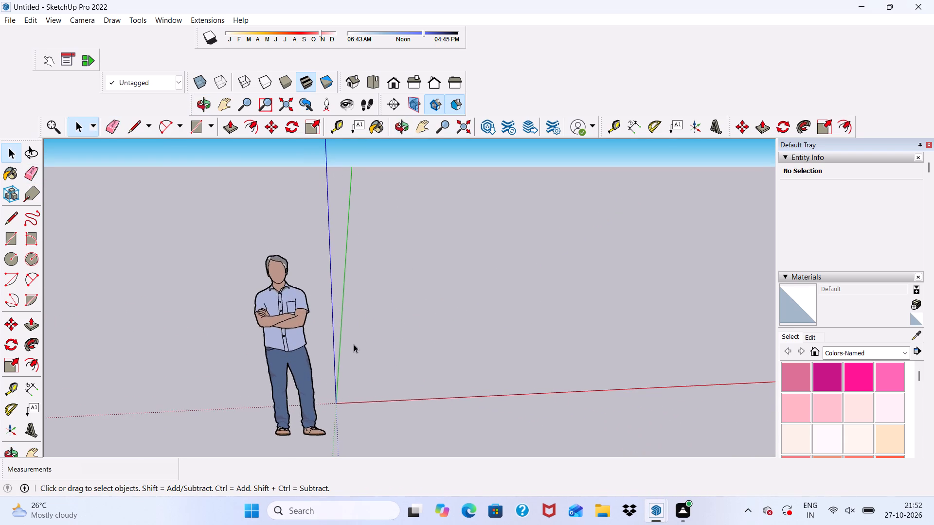
scroll(351, 342, down, 1)
scroll(350, 341, up, 6)
scroll(349, 339, down, 5)
middle_drag(349, 339, 344, 266)
scroll(438, 286, up, 6)
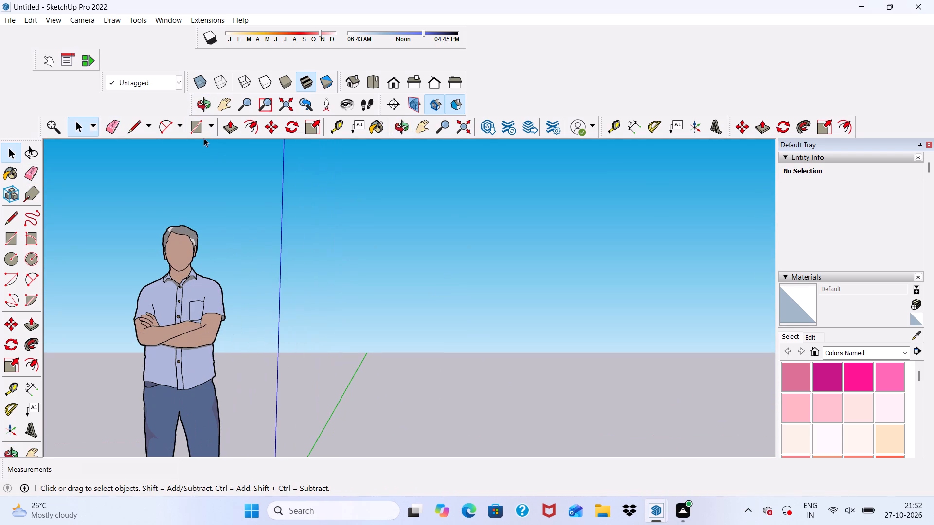
click(197, 127)
scroll(354, 253, down, 5)
middle_drag(447, 307, 466, 371)
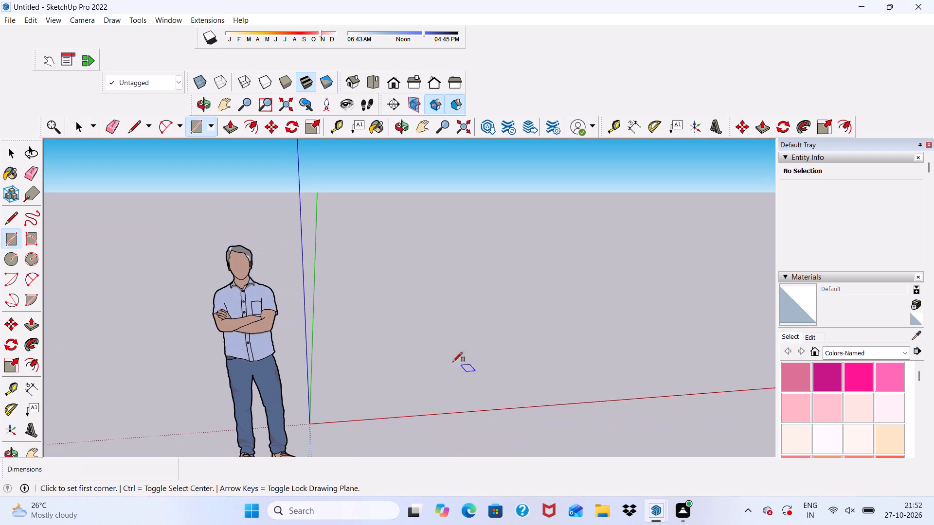
scroll(371, 282, up, 5)
click(371, 294)
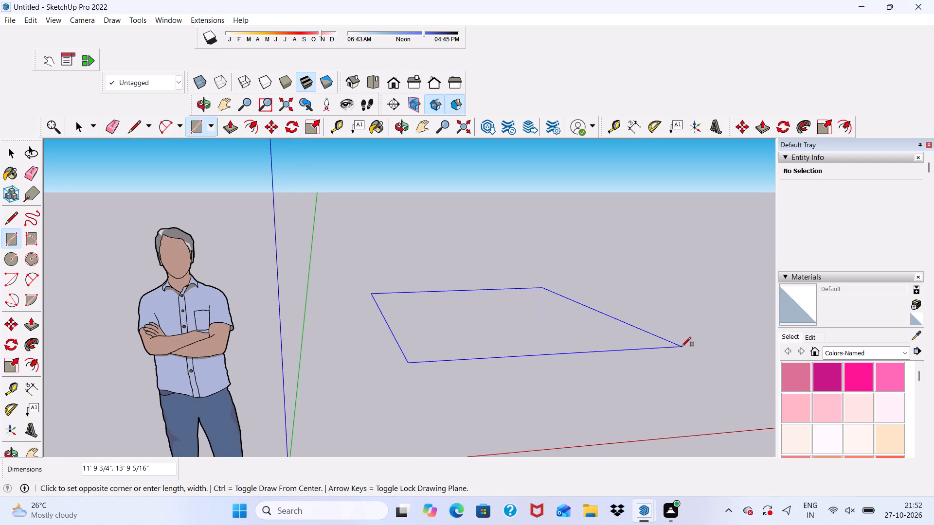
text(20',20')
key(Return)
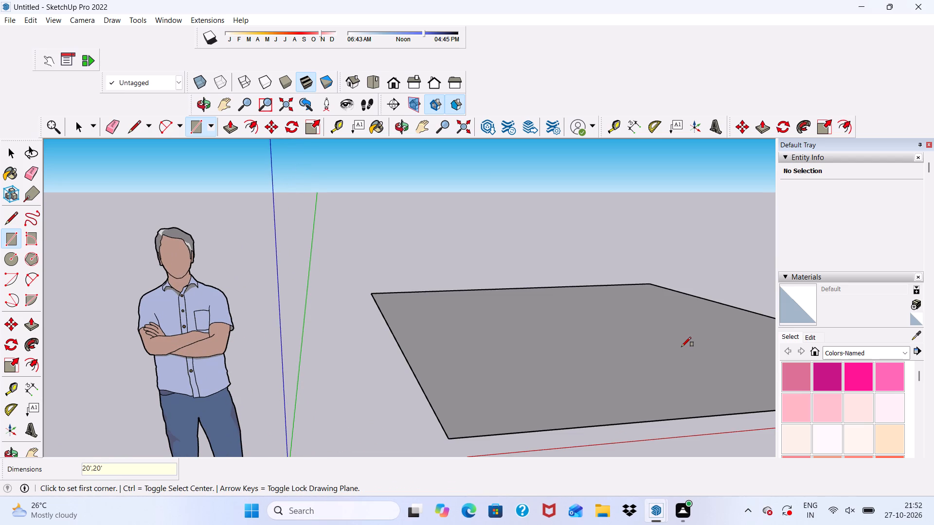
scroll(462, 254, down, 8)
scroll(432, 285, down, 1)
middle_drag(432, 285, 396, 399)
scroll(454, 313, up, 3)
key(space)
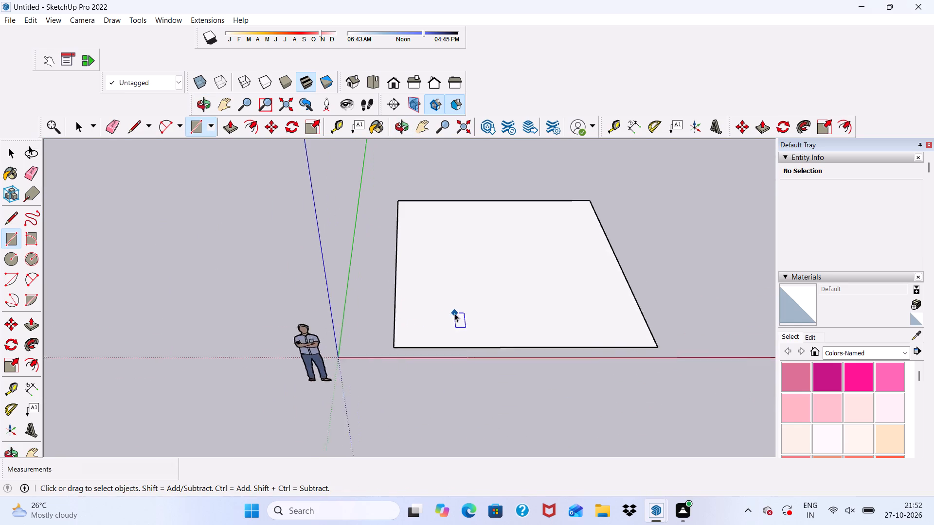
Offset the square's outline 9" inward to form the wall thickness.
scroll(454, 313, up, 1)
scroll(404, 262, down, 4)
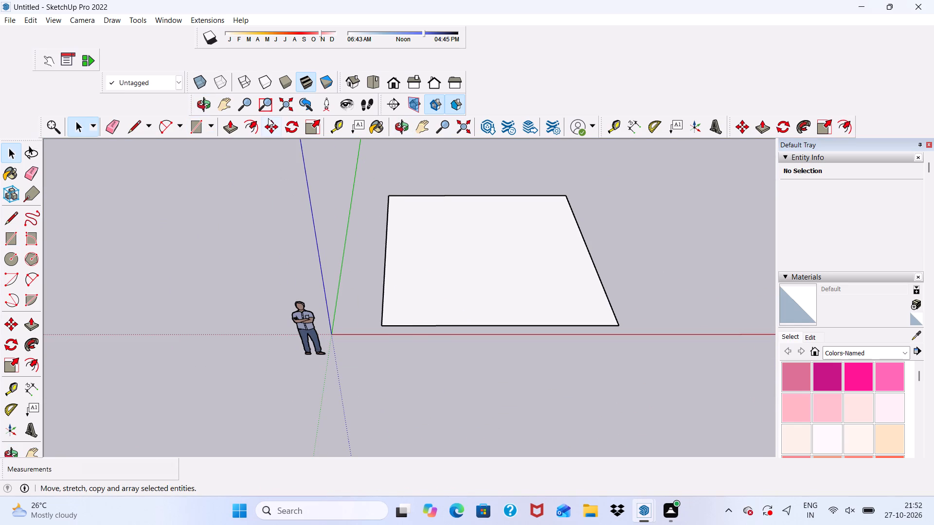
click(247, 125)
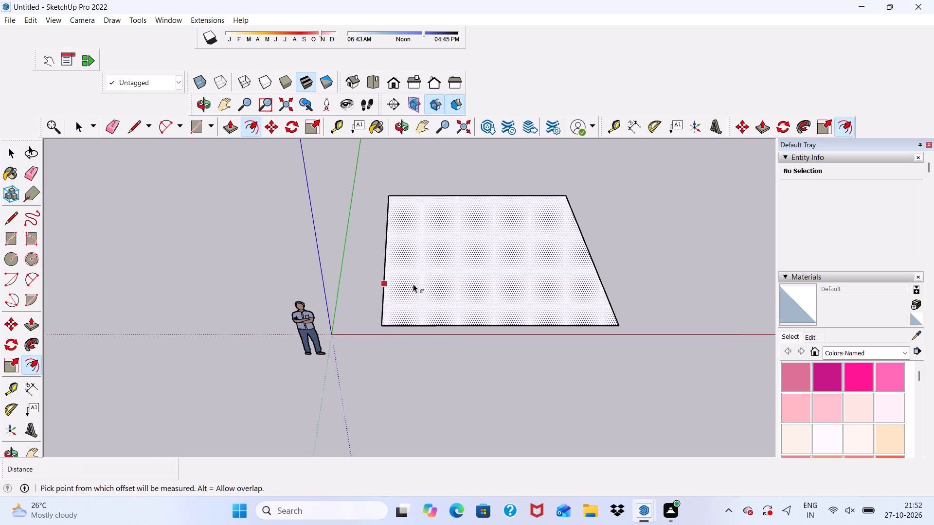
click(413, 284)
key(9)
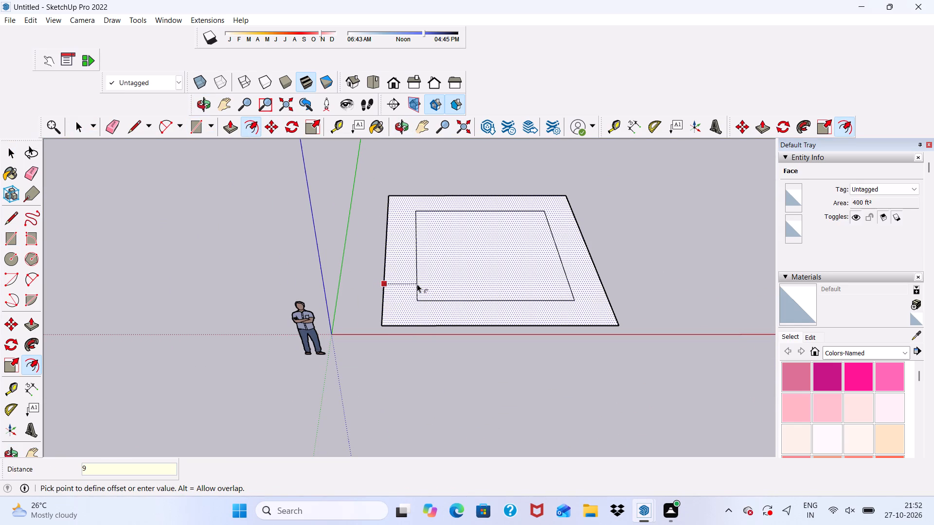
key(shift+quotedbl)
key(Return)
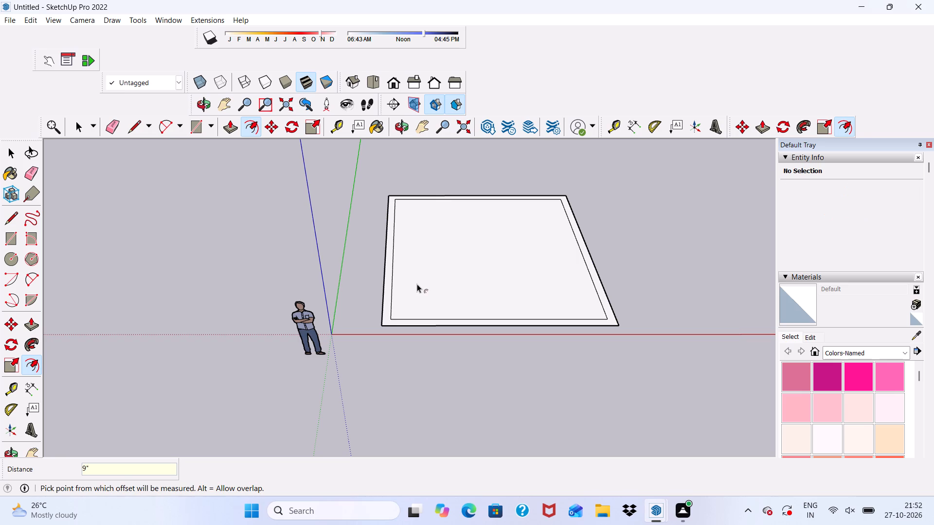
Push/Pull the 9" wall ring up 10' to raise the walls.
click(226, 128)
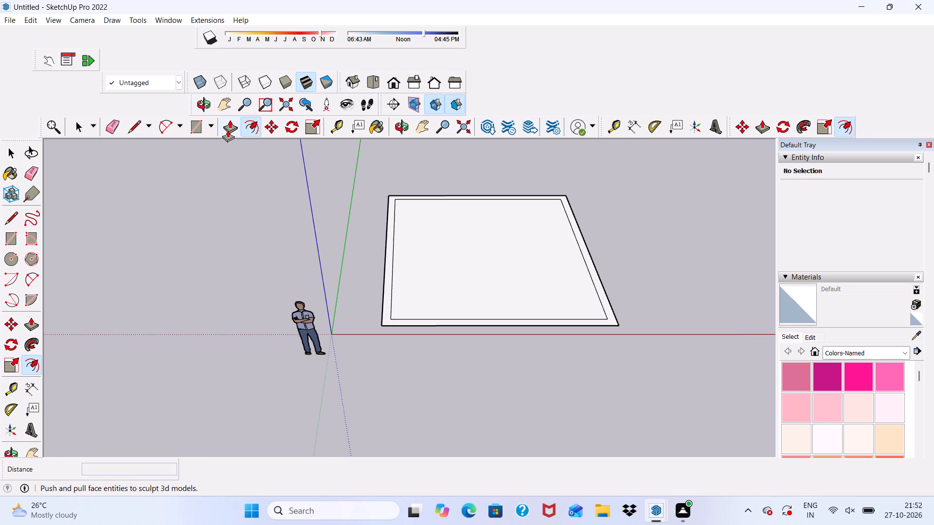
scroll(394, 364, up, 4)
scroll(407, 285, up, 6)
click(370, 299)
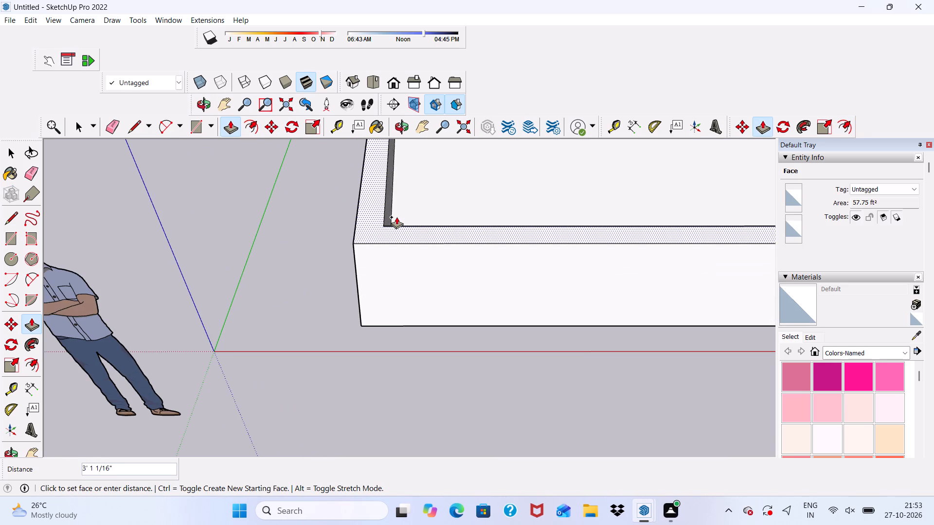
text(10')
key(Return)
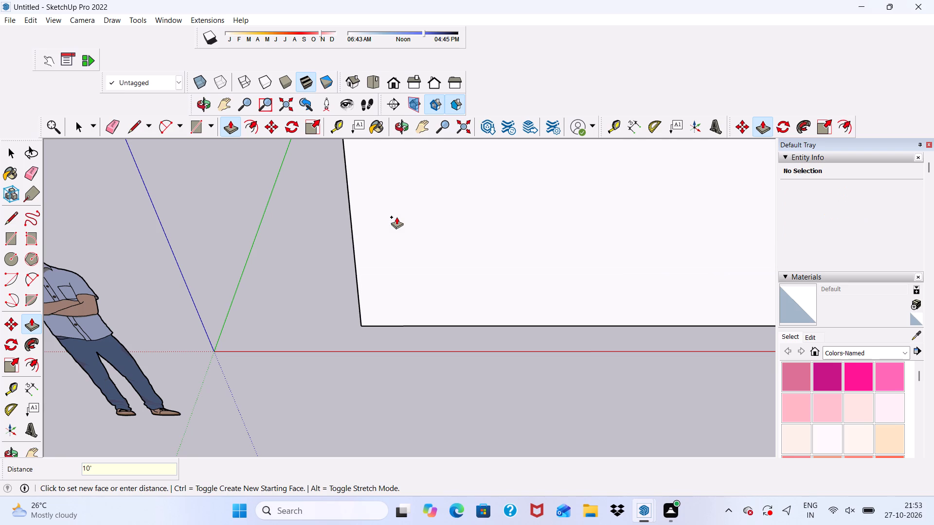
Examine the walled box from several angles, including from the front and from above.
scroll(389, 251, down, 14)
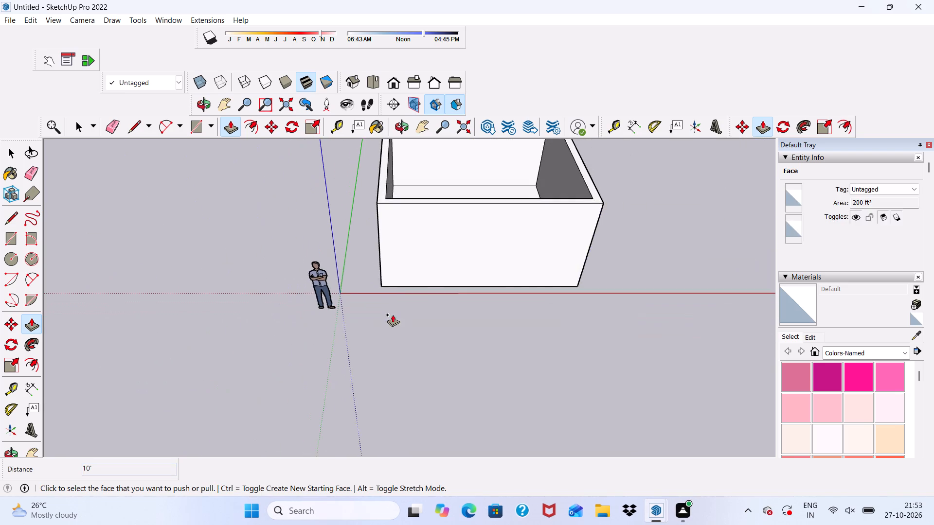
middle_drag(393, 315, 338, 195)
scroll(377, 180, up, 6)
scroll(390, 193, down, 4)
middle_drag(408, 217, 466, 259)
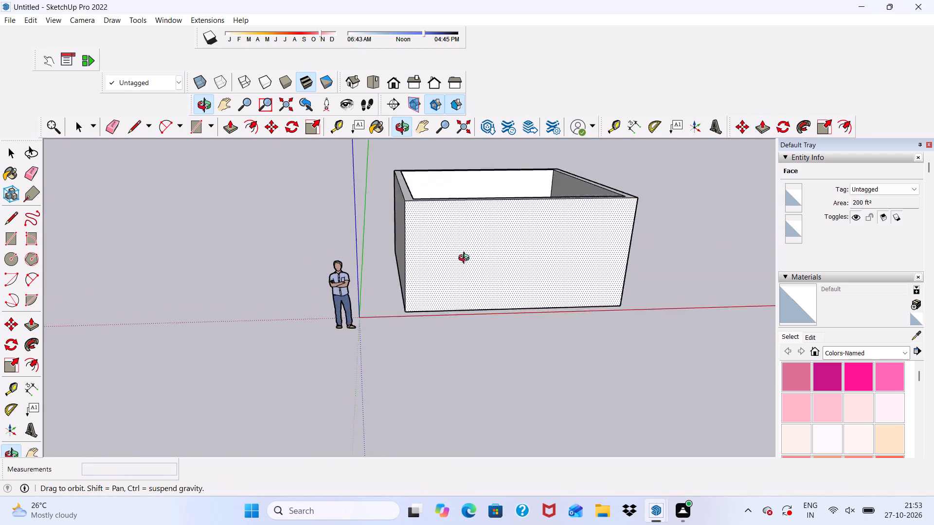
middle_drag(466, 259, 410, 250)
scroll(393, 222, up, 10)
scroll(423, 140, down, 9)
scroll(462, 216, down, 2)
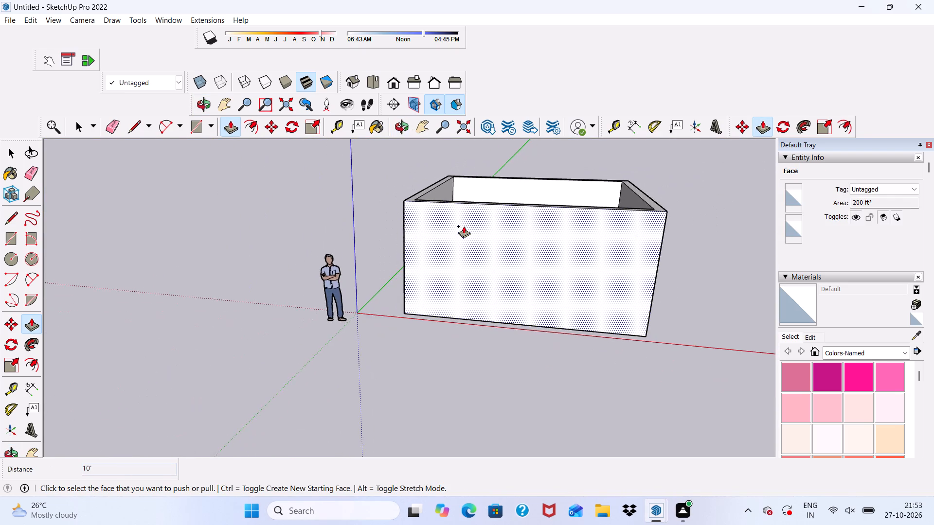
middle_drag(464, 226, 512, 194)
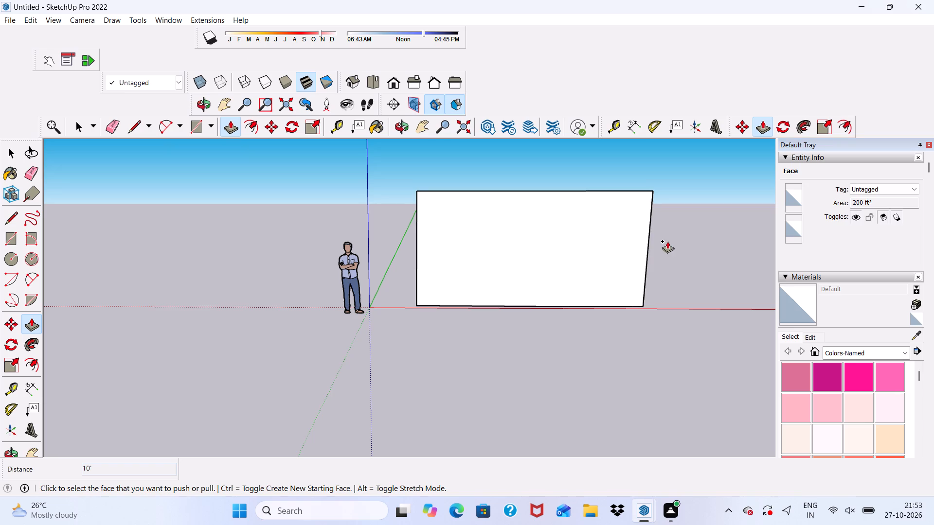
key(space)
scroll(570, 236, down, 4)
middle_drag(570, 235, 221, 284)
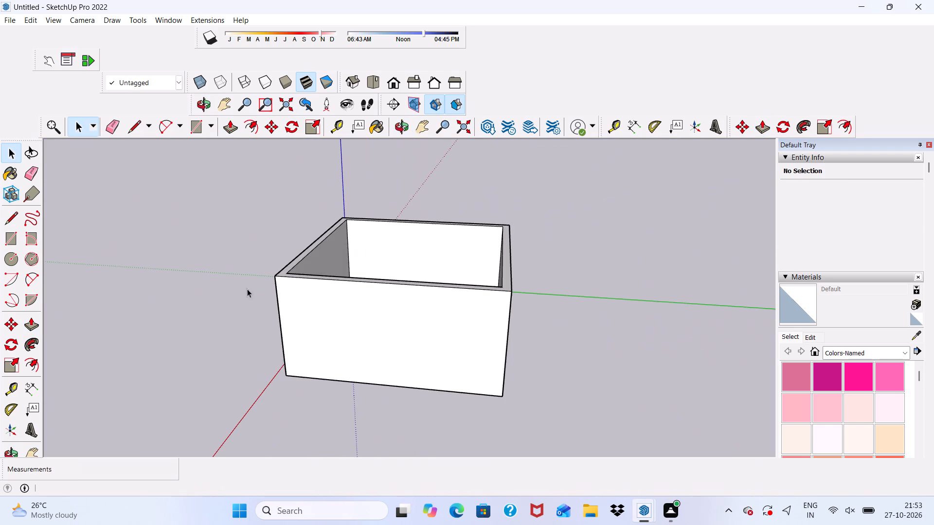
middle_drag(384, 322, 690, 267)
scroll(432, 280, up, 5)
scroll(426, 273, down, 4)
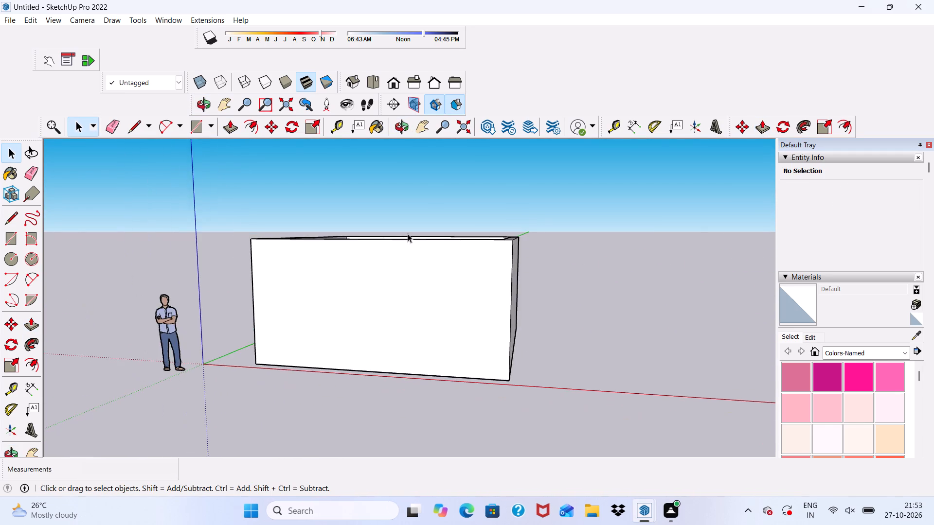
scroll(408, 234, down, 2)
middle_drag(392, 261, 452, 312)
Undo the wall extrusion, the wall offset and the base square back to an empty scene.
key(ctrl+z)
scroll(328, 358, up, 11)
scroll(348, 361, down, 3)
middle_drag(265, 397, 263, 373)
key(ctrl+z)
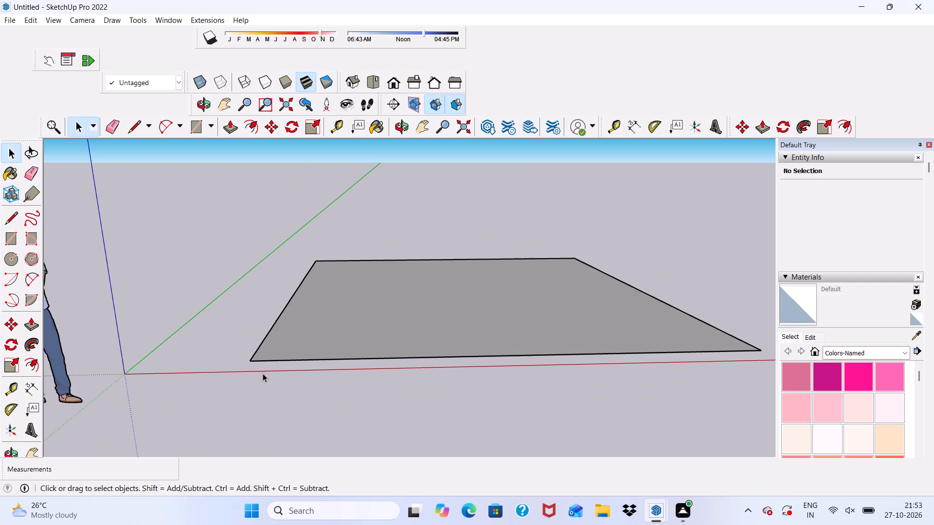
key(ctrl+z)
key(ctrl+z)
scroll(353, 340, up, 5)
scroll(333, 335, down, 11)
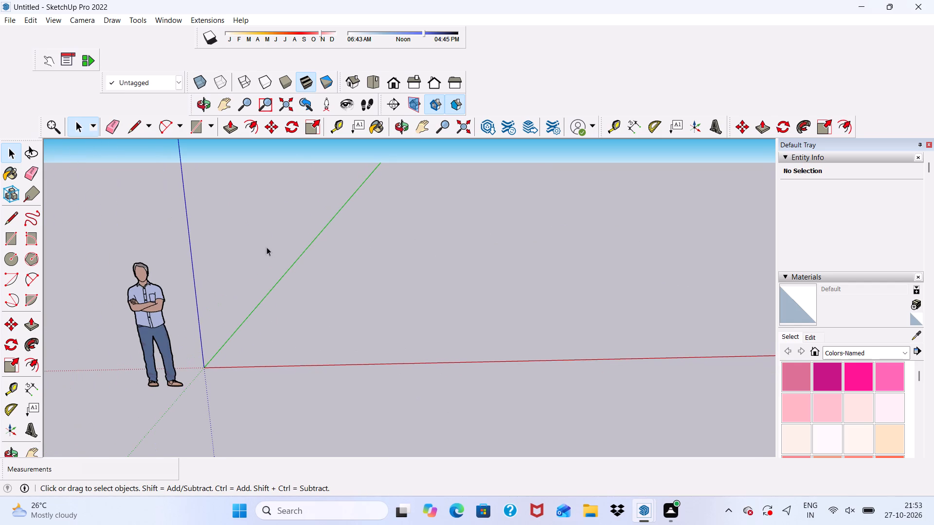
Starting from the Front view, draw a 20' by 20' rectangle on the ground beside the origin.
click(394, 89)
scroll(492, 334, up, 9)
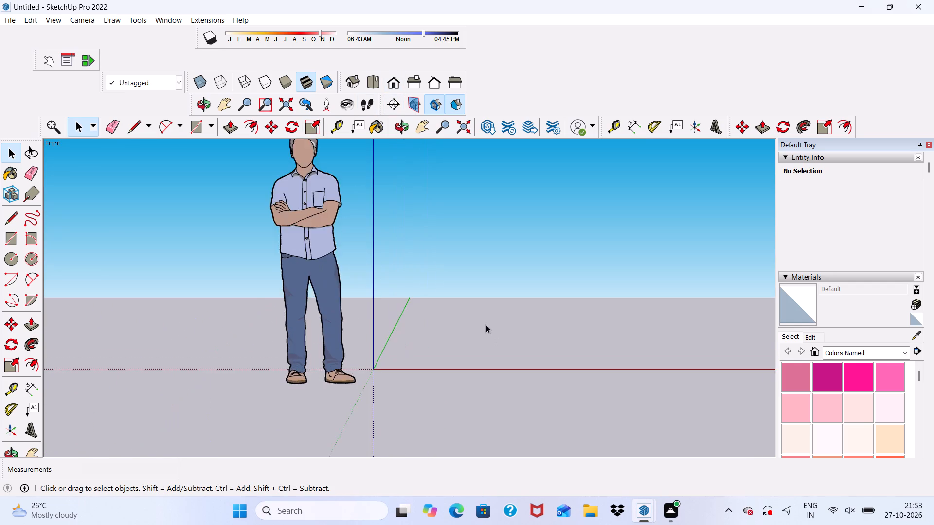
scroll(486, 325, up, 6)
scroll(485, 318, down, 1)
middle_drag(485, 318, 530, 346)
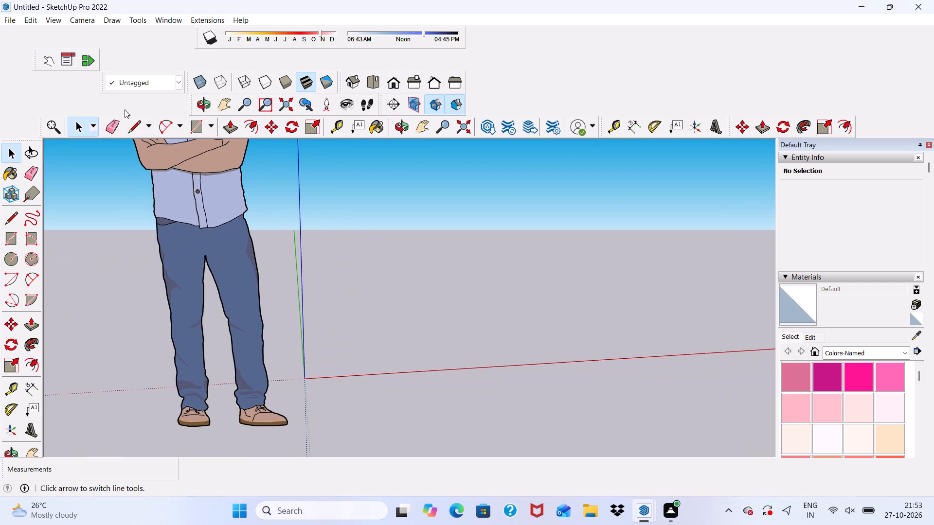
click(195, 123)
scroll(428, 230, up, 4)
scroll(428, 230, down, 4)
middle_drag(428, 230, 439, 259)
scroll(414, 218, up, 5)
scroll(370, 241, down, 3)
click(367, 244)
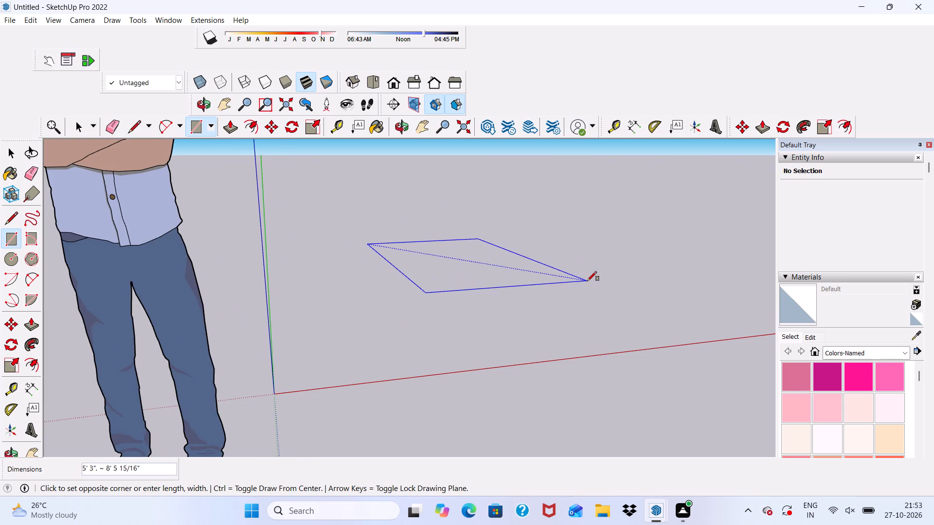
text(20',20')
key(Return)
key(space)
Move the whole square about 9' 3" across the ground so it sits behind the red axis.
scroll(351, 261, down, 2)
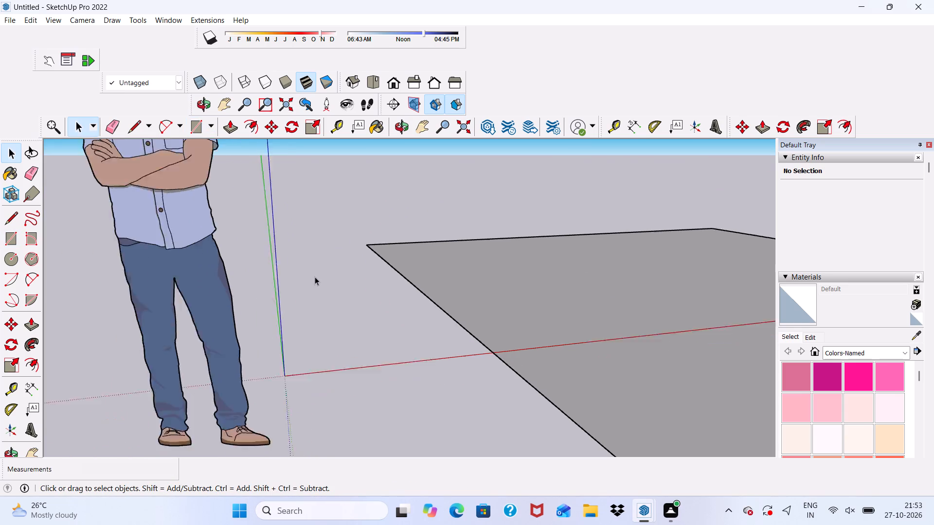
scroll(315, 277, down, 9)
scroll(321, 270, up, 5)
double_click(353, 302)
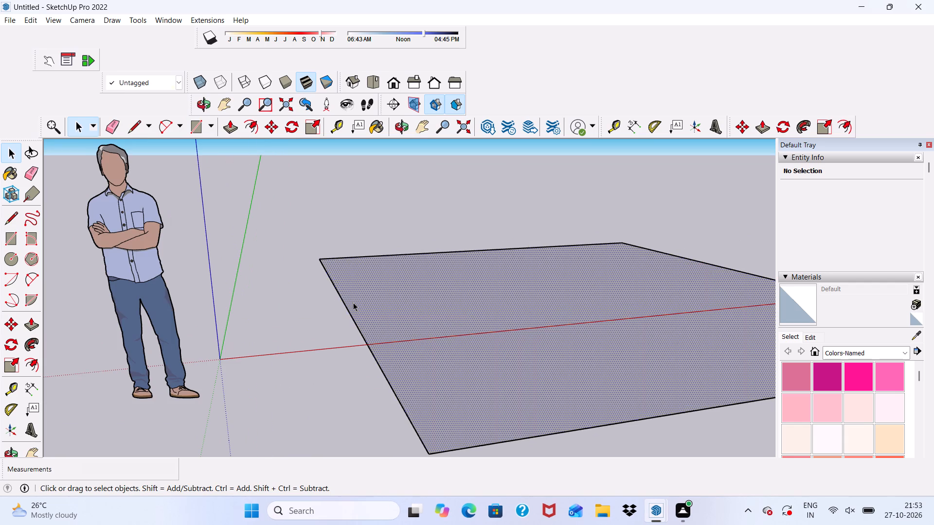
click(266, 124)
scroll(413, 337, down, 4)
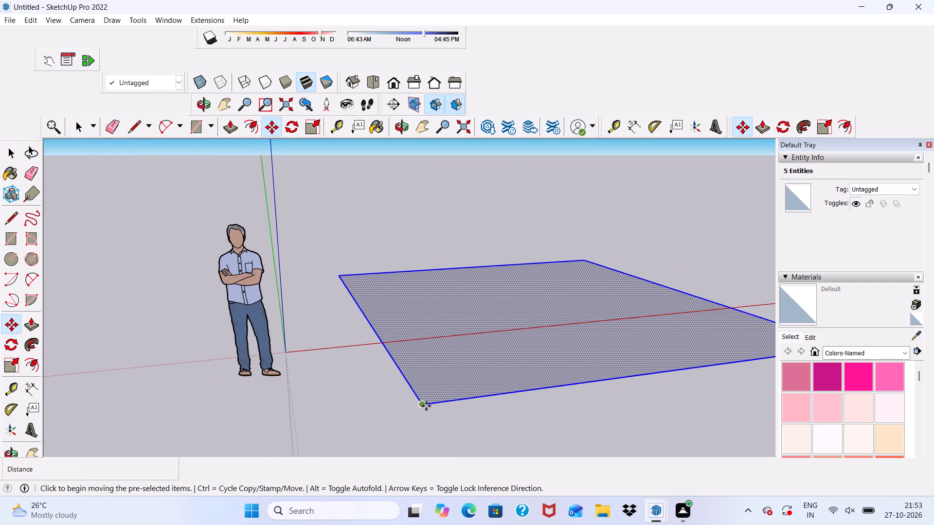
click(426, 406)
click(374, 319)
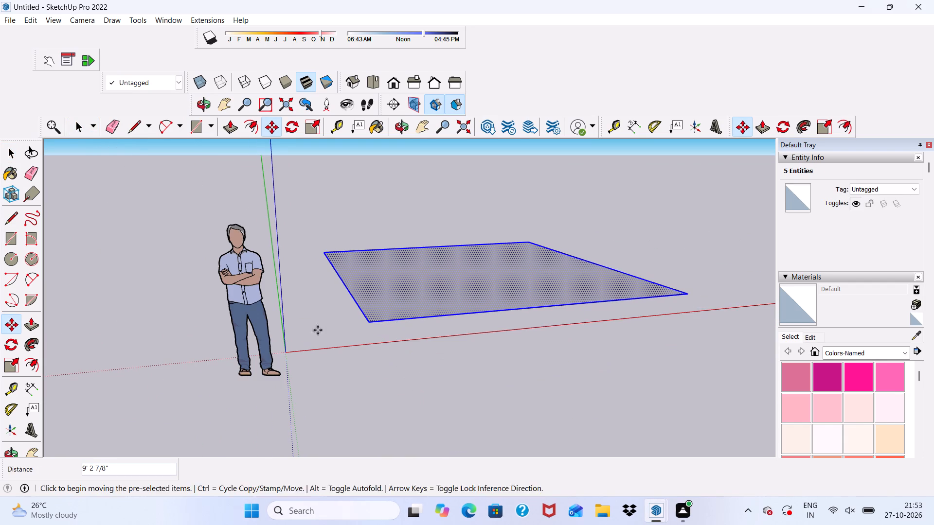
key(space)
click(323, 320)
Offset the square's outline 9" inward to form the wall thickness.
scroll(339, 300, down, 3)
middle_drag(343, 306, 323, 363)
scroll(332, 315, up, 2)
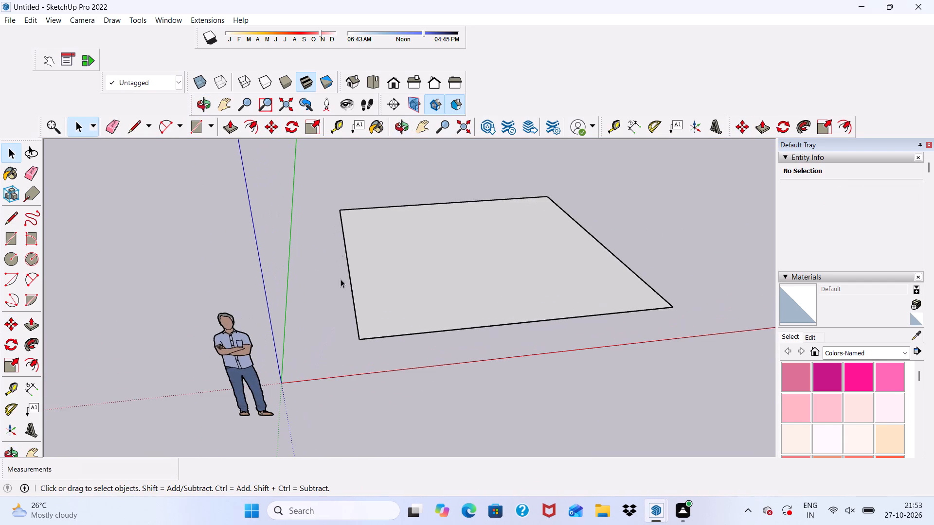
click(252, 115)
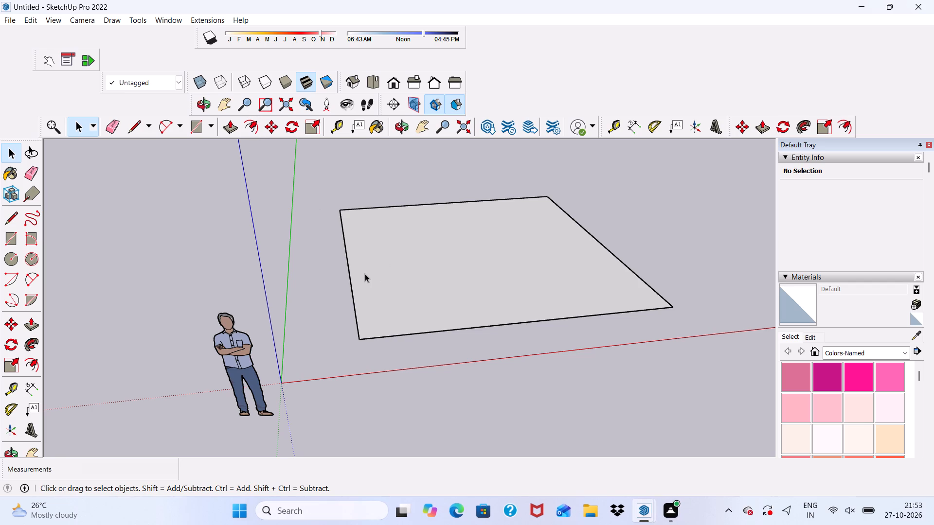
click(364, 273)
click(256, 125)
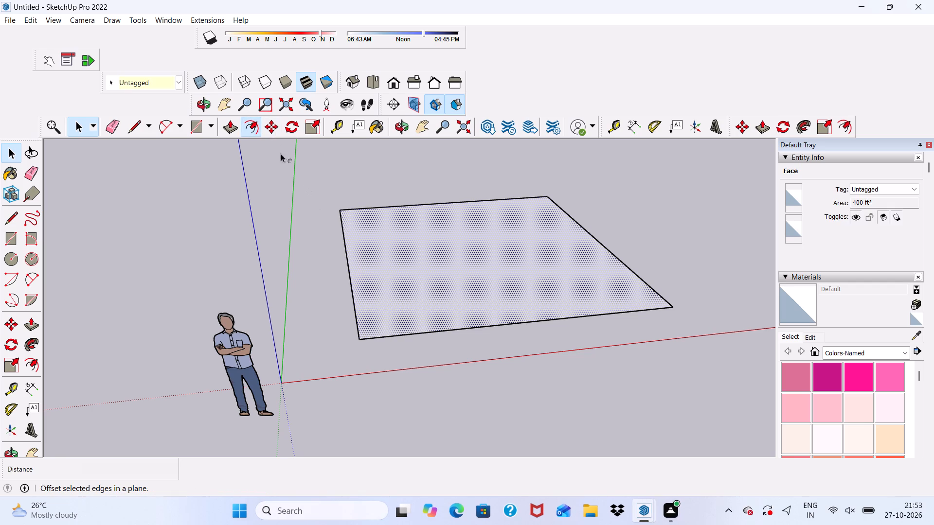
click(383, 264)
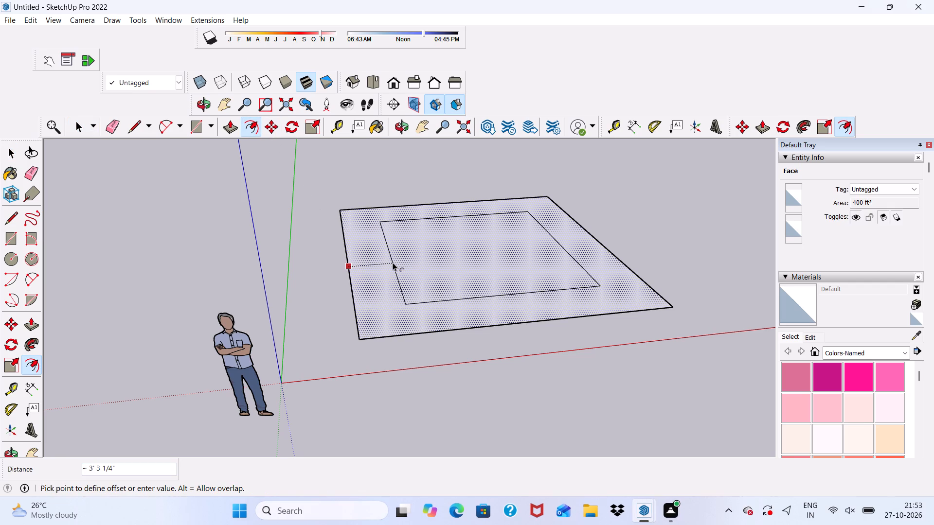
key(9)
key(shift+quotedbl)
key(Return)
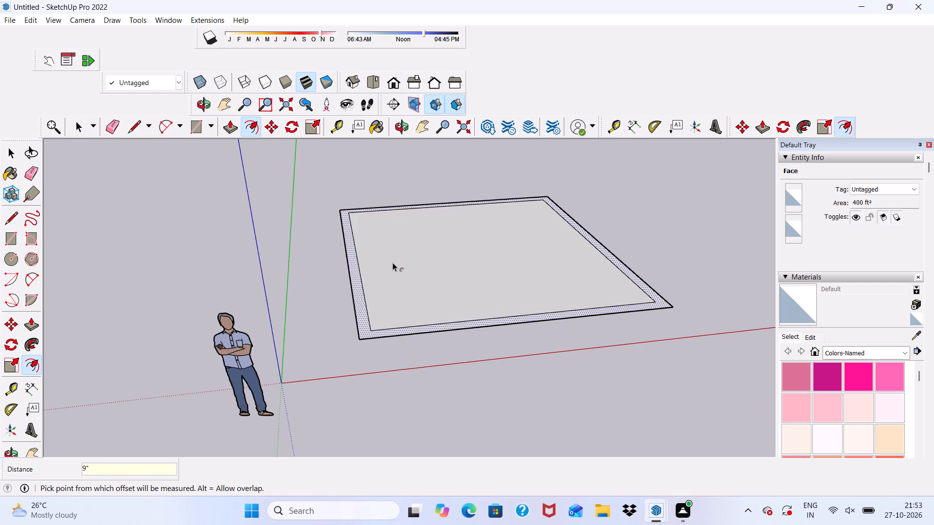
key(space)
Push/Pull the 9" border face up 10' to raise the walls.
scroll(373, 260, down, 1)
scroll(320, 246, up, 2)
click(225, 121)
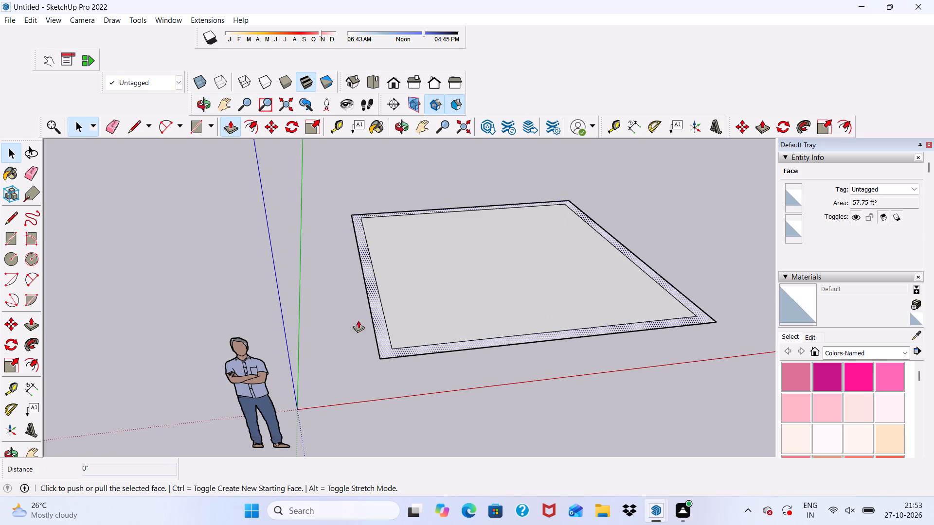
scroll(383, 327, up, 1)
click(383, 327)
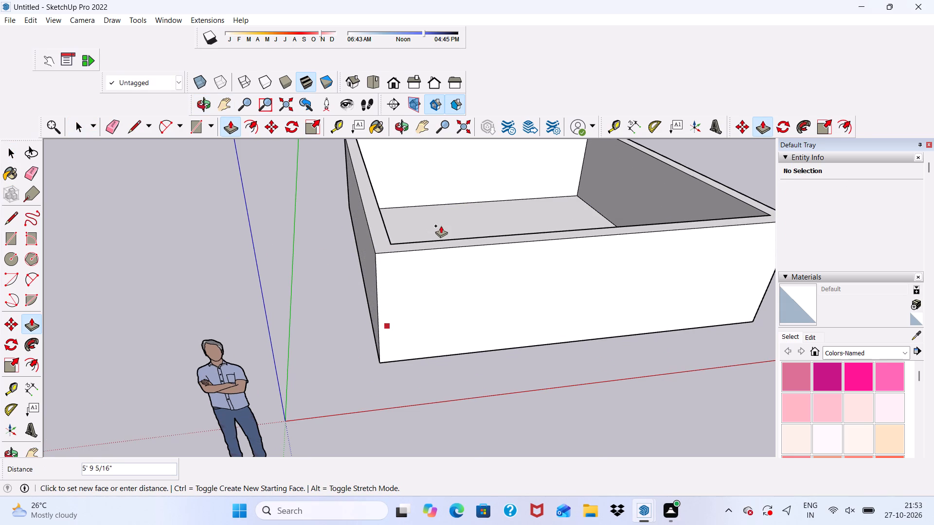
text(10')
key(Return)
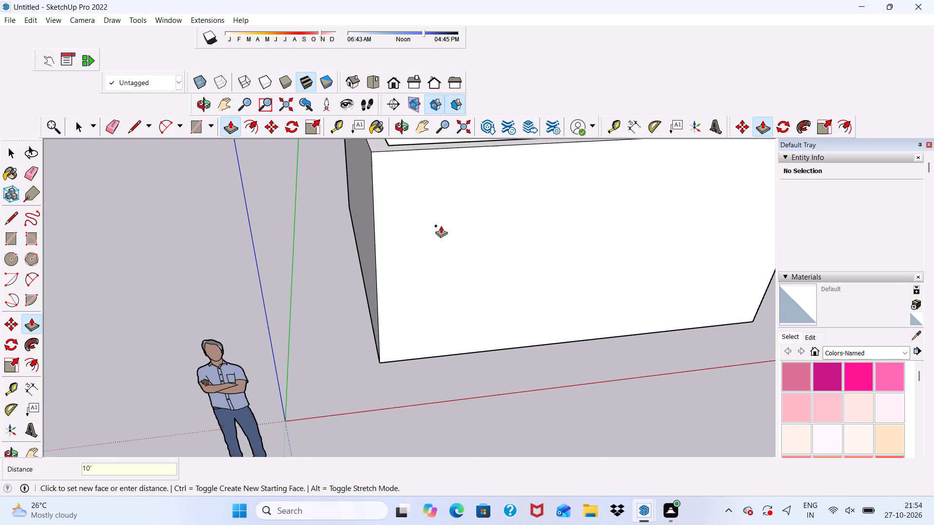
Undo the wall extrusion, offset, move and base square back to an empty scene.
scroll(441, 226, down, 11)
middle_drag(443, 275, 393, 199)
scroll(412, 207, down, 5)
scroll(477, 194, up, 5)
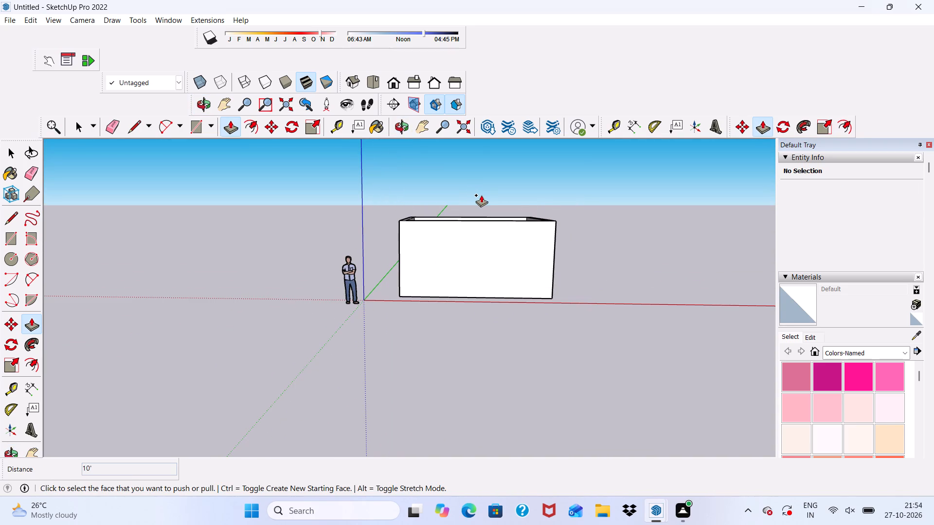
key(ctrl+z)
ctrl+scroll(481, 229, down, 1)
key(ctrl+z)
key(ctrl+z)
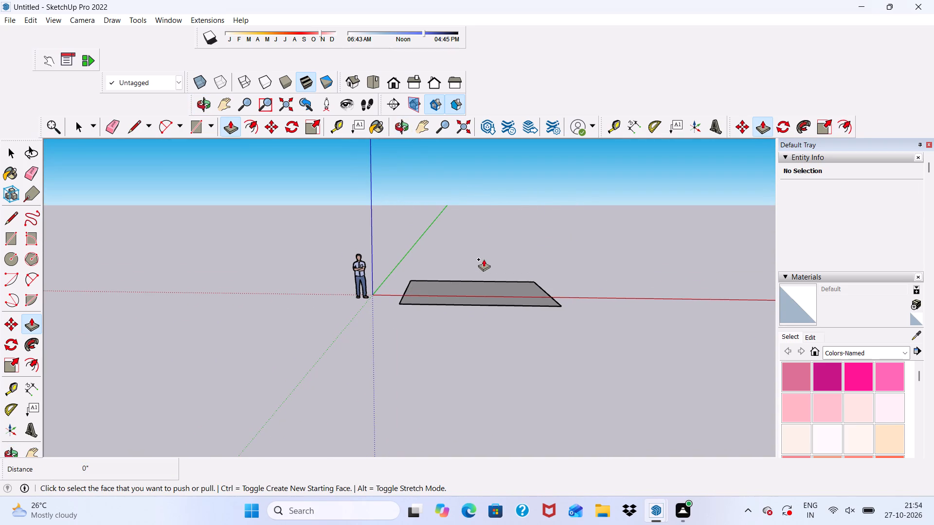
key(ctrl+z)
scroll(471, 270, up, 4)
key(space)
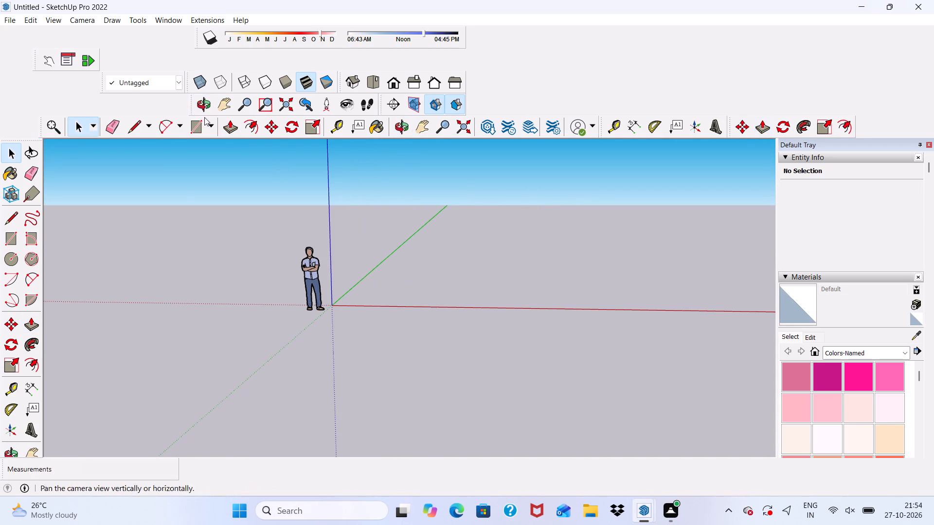
Draw a 20' by 20' rectangle on the ground beside the origin, starting from the Front view.
click(196, 132)
scroll(304, 201, down, 5)
middle_drag(385, 241, 395, 282)
scroll(327, 265, up, 4)
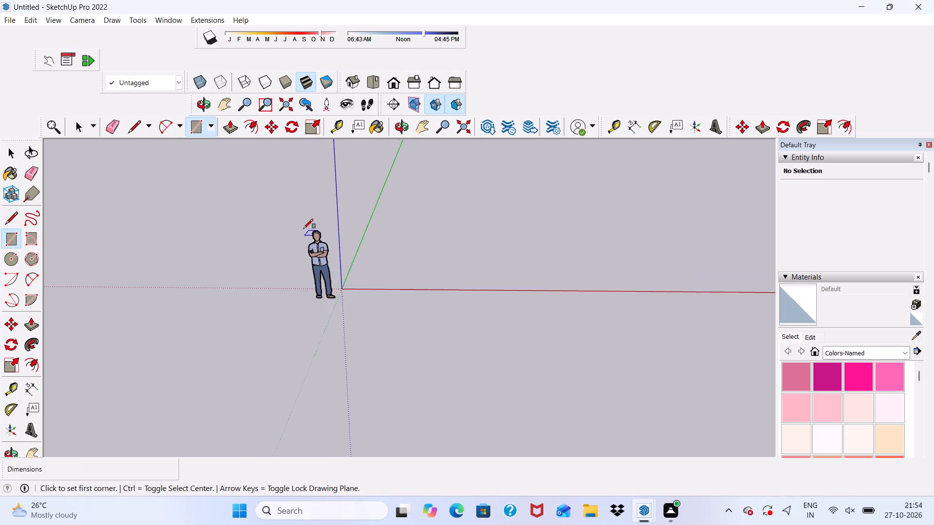
scroll(304, 228, up, 7)
click(395, 73)
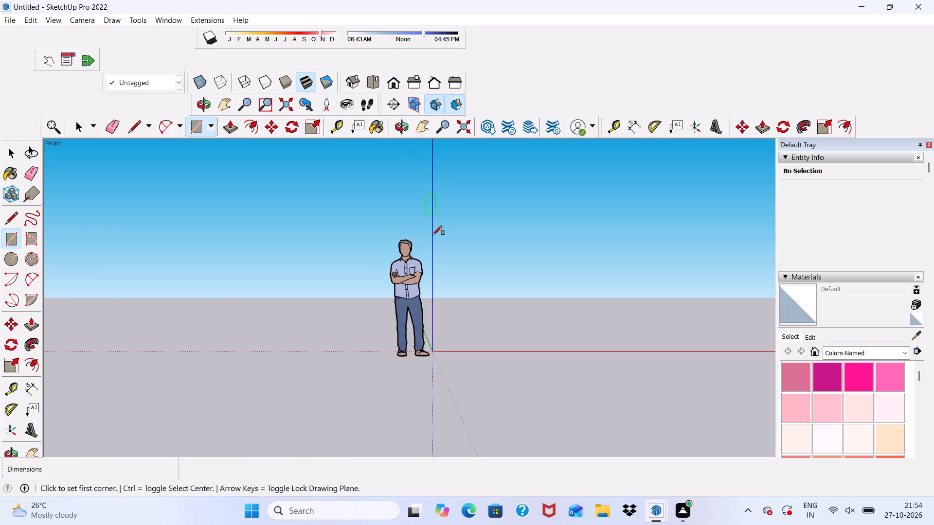
scroll(438, 246, up, 13)
middle_drag(415, 337, 497, 350)
scroll(497, 350, up, 1)
scroll(309, 285, down, 5)
scroll(508, 216, up, 4)
scroll(413, 221, down, 1)
scroll(332, 283, up, 4)
scroll(332, 283, down, 4)
middle_drag(327, 312, 334, 325)
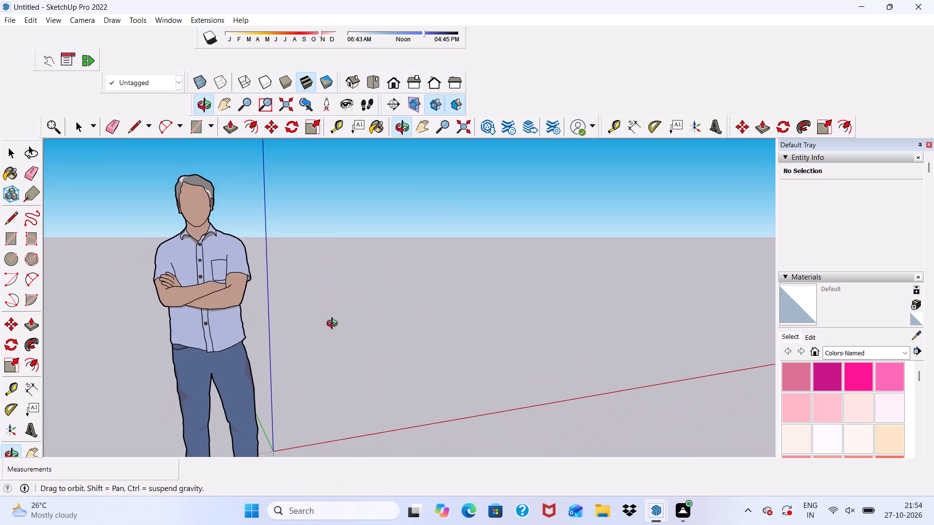
middle_drag(334, 325, 335, 330)
scroll(321, 299, up, 4)
drag(289, 303, 289, 310)
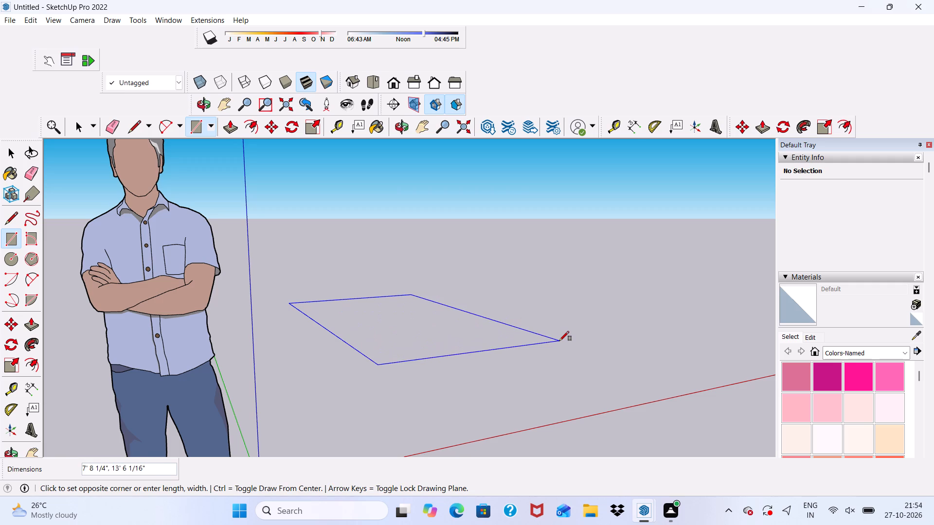
text(20',20)
key(apostrophe)
key(Return)
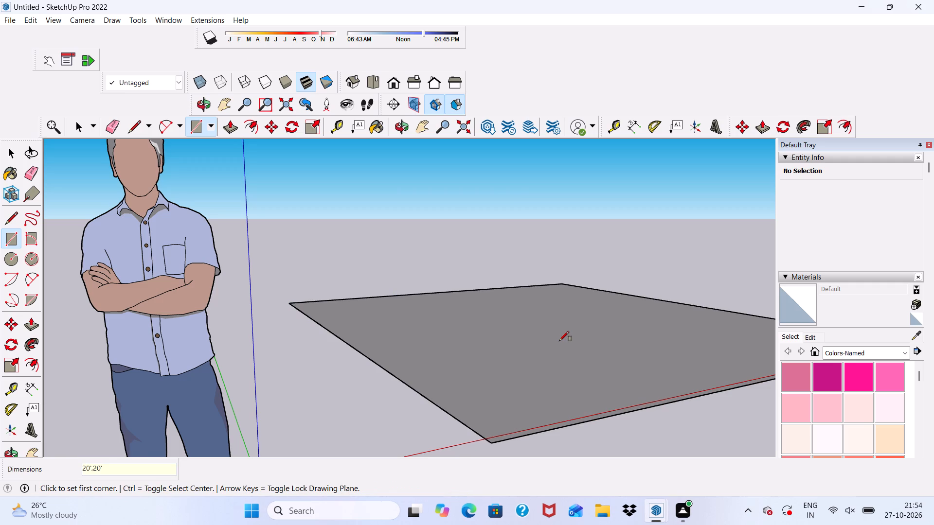
scroll(509, 343, down, 10)
scroll(464, 355, up, 7)
key(space)
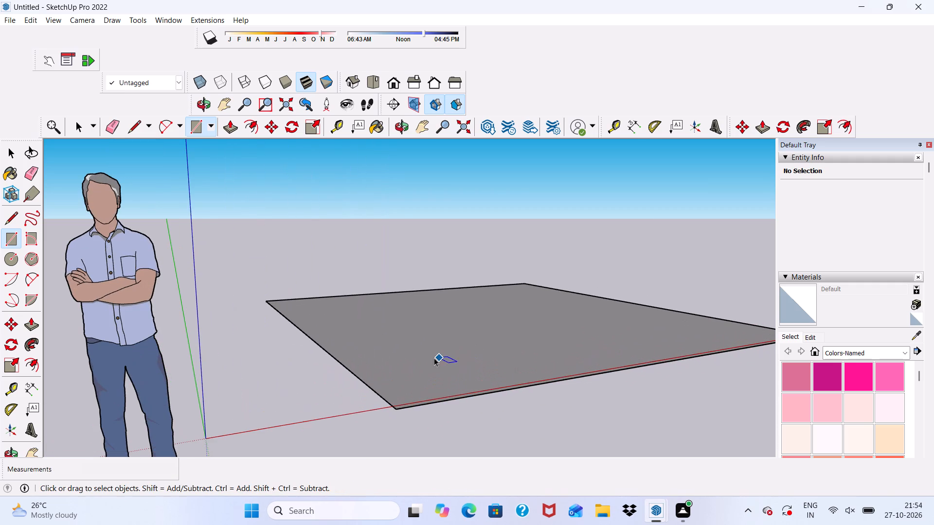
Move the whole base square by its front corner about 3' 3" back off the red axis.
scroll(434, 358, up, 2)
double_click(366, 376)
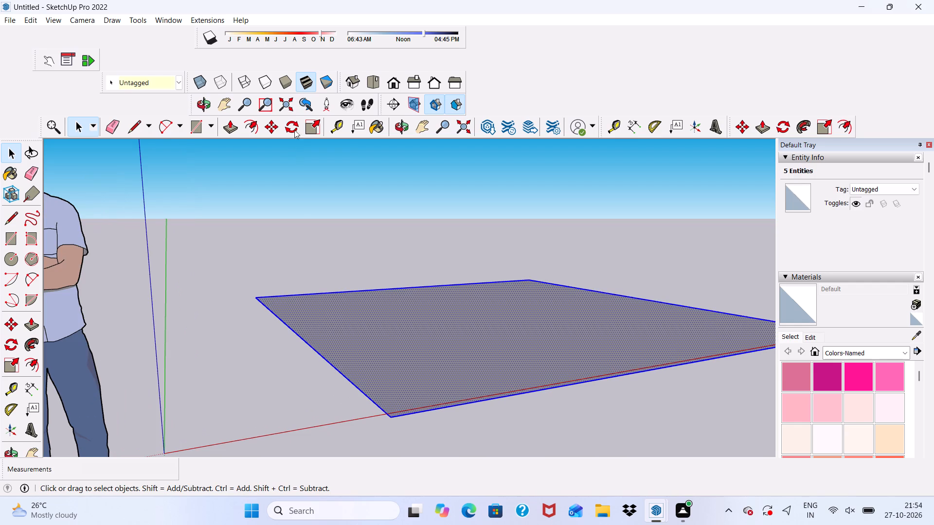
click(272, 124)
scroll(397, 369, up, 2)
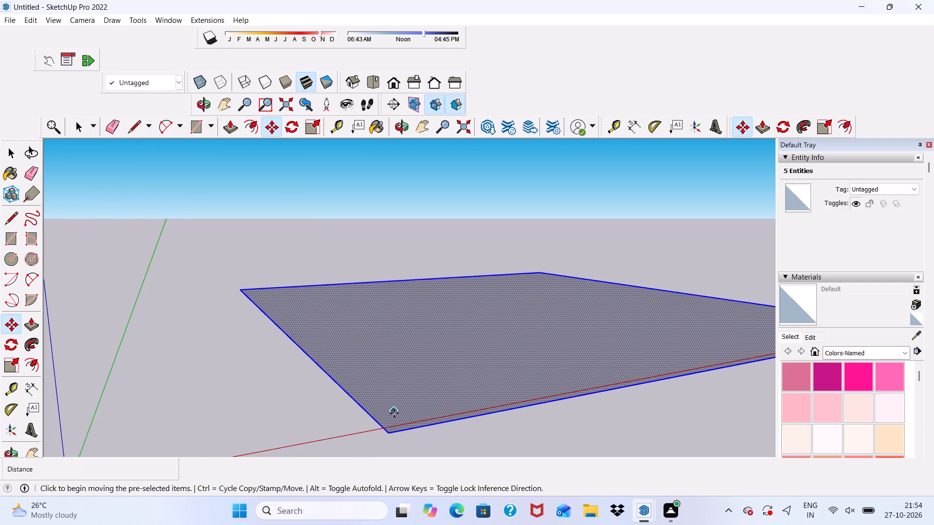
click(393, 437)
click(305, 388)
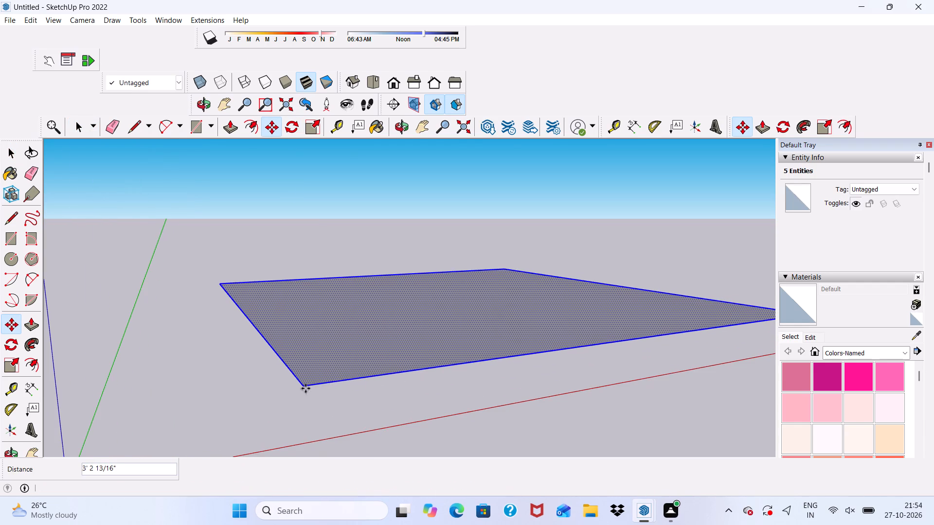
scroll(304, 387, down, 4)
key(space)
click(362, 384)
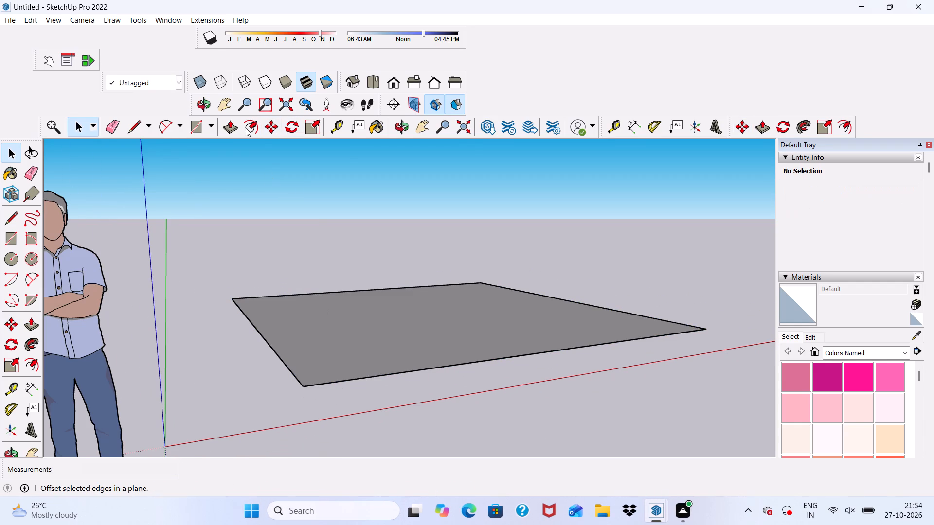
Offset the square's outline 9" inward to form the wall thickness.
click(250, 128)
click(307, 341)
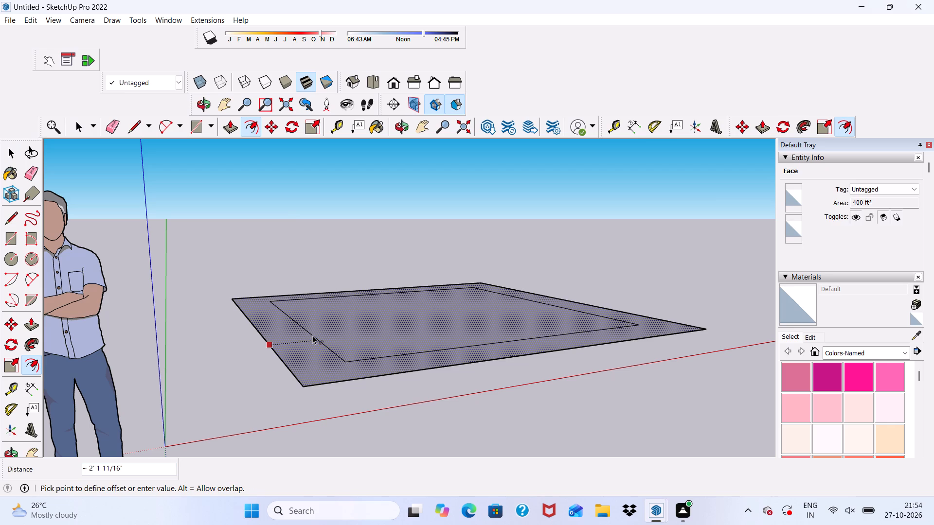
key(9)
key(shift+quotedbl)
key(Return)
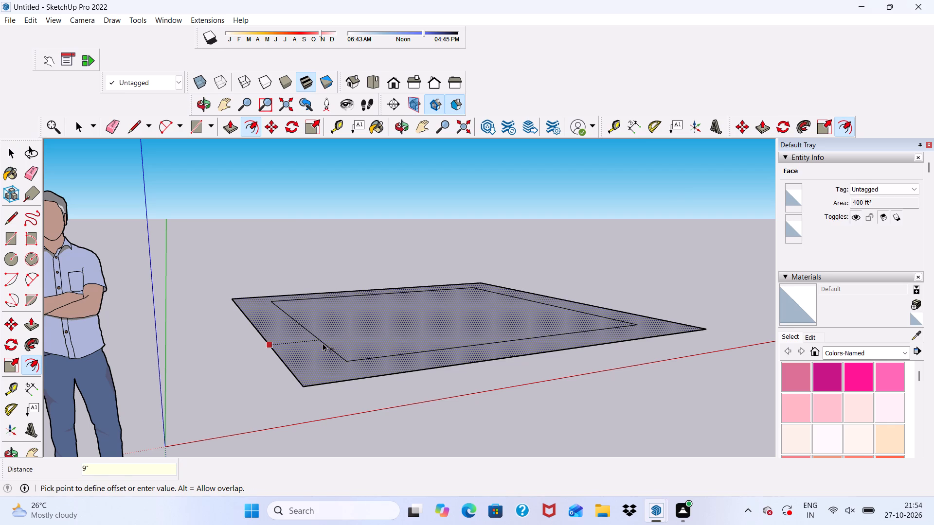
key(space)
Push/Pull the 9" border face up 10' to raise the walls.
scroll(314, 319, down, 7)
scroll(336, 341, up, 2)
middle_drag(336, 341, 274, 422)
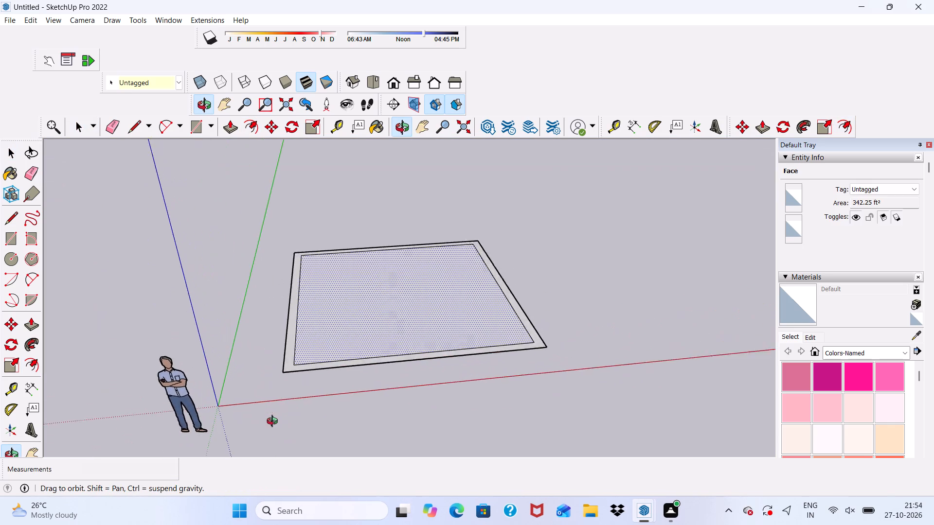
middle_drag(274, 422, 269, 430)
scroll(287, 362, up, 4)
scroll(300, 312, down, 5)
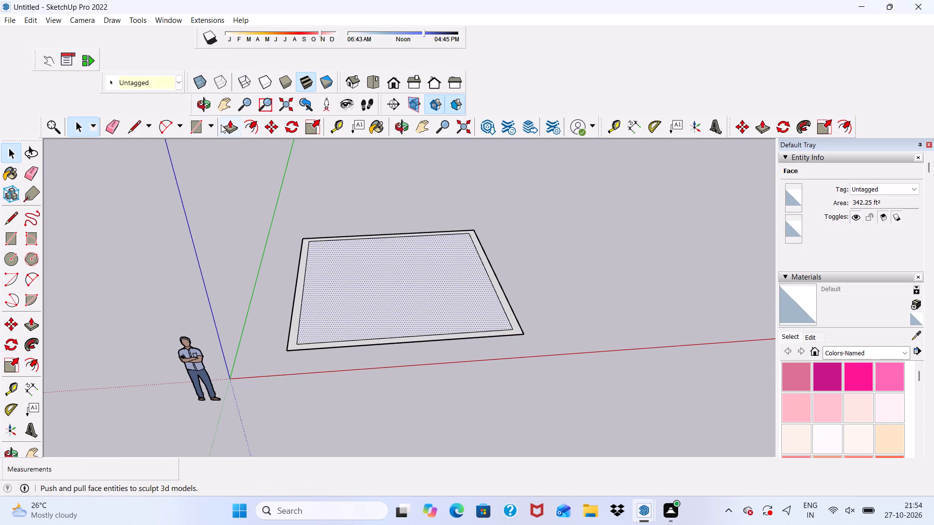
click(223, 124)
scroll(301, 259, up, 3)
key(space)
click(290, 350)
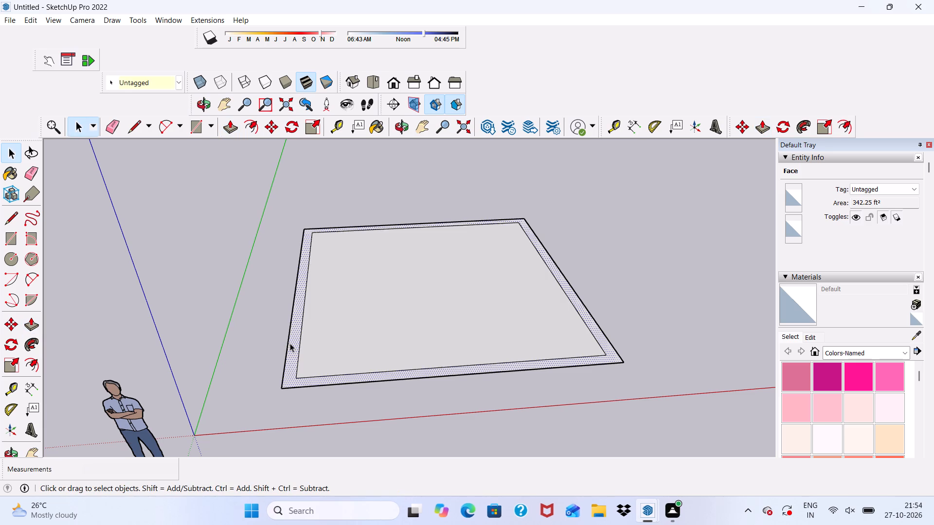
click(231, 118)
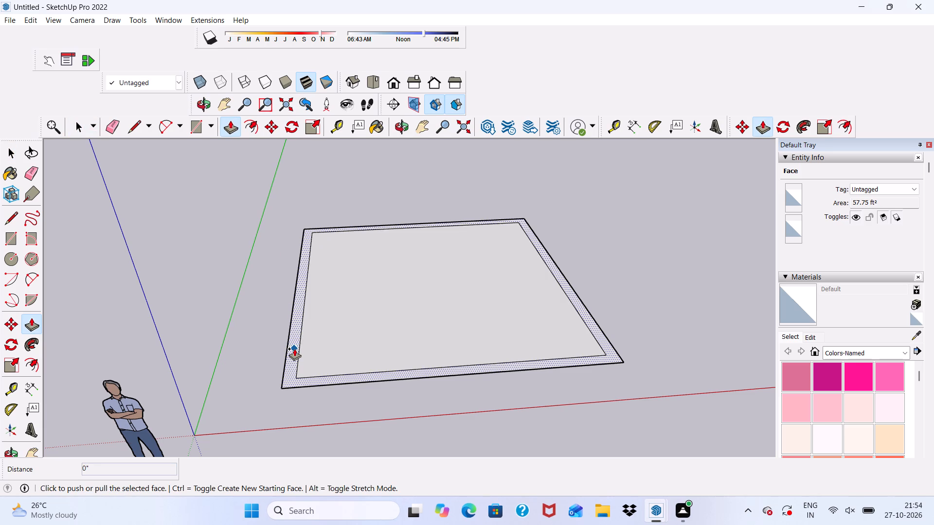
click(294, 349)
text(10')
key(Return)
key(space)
Inspect the walled box from the front, from below and from above.
scroll(298, 300, down, 6)
middle_drag(300, 300, 301, 202)
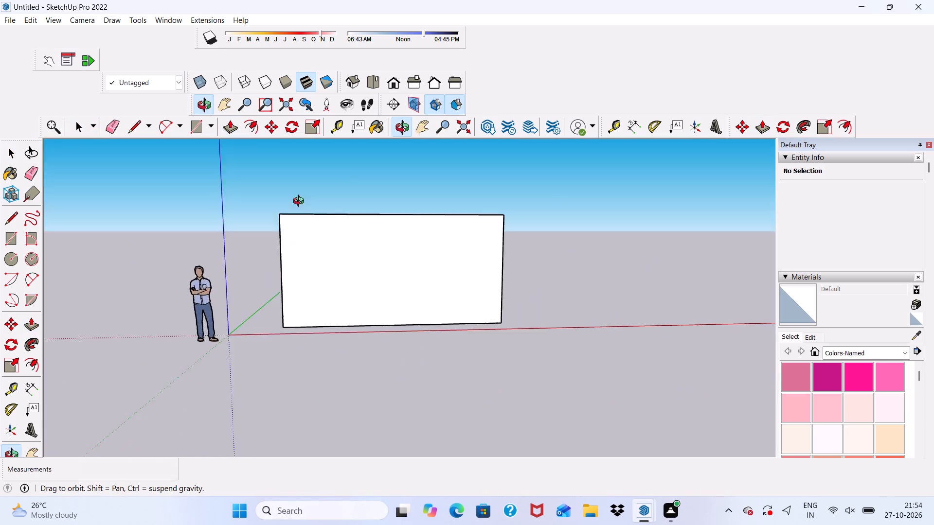
middle_drag(301, 202, 301, 191)
scroll(301, 191, up, 6)
scroll(302, 191, down, 3)
scroll(320, 243, up, 1)
middle_drag(320, 243, 255, 237)
scroll(254, 233, up, 5)
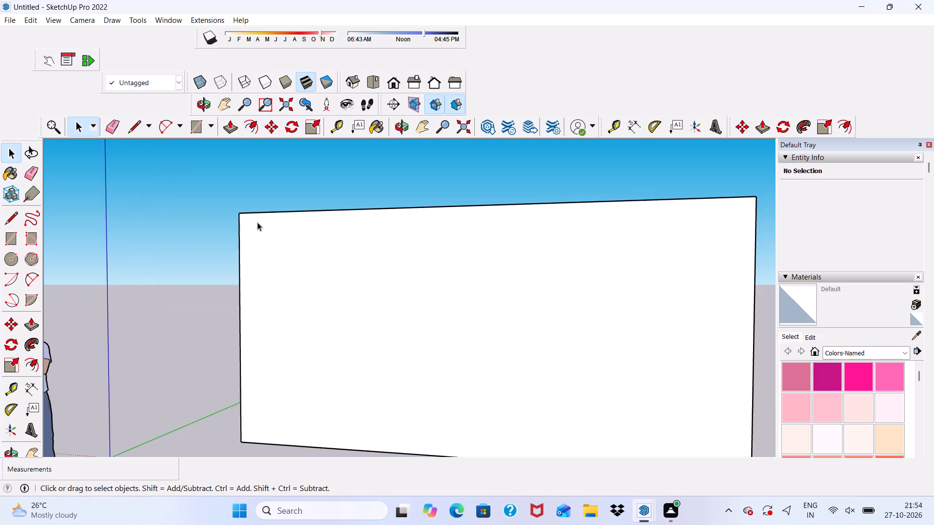
scroll(257, 217, down, 3)
middle_drag(257, 217, 303, 226)
scroll(321, 234, up, 1)
scroll(325, 233, down, 6)
middle_drag(389, 260, 385, 209)
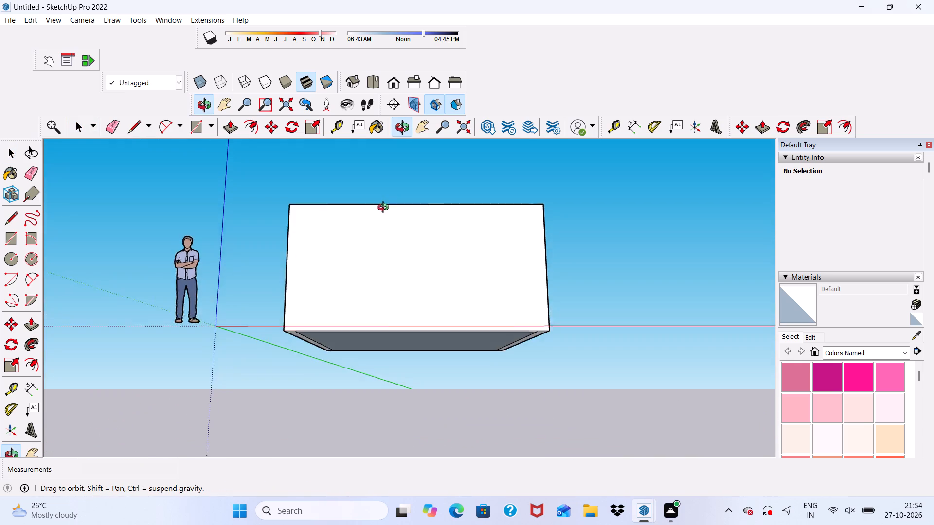
middle_drag(385, 209, 347, 256)
scroll(377, 248, up, 2)
scroll(380, 245, down, 5)
middle_drag(405, 325, 413, 298)
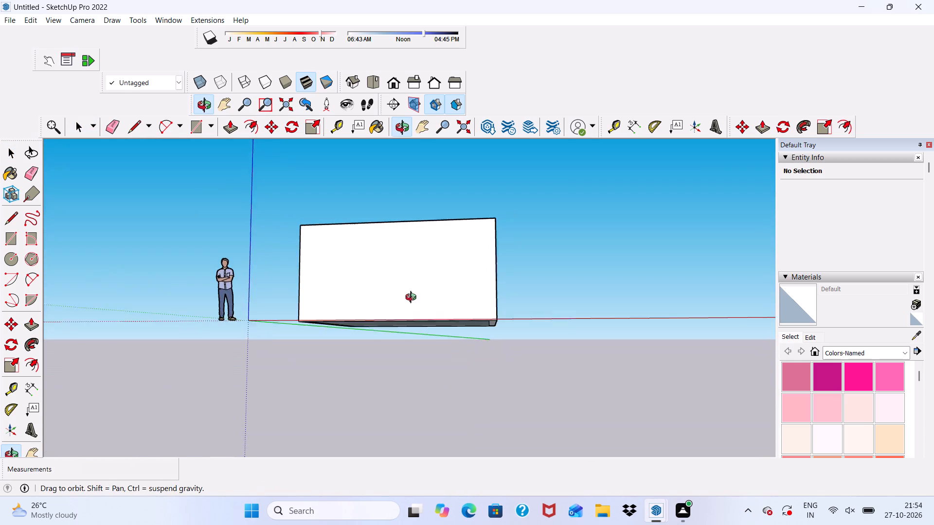
middle_drag(413, 298, 413, 301)
scroll(400, 248, up, 6)
scroll(351, 210, up, 1)
scroll(351, 210, down, 4)
middle_drag(350, 253, 399, 424)
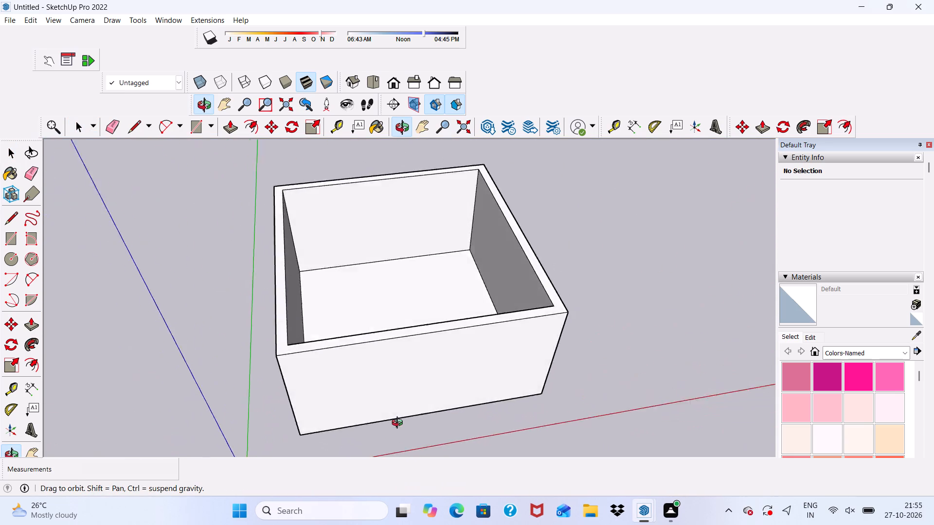
middle_drag(399, 424, 324, 309)
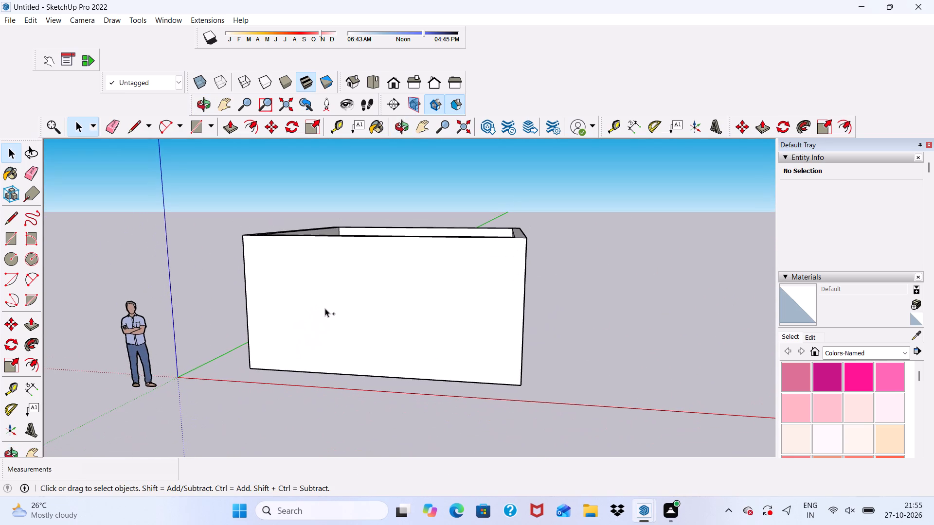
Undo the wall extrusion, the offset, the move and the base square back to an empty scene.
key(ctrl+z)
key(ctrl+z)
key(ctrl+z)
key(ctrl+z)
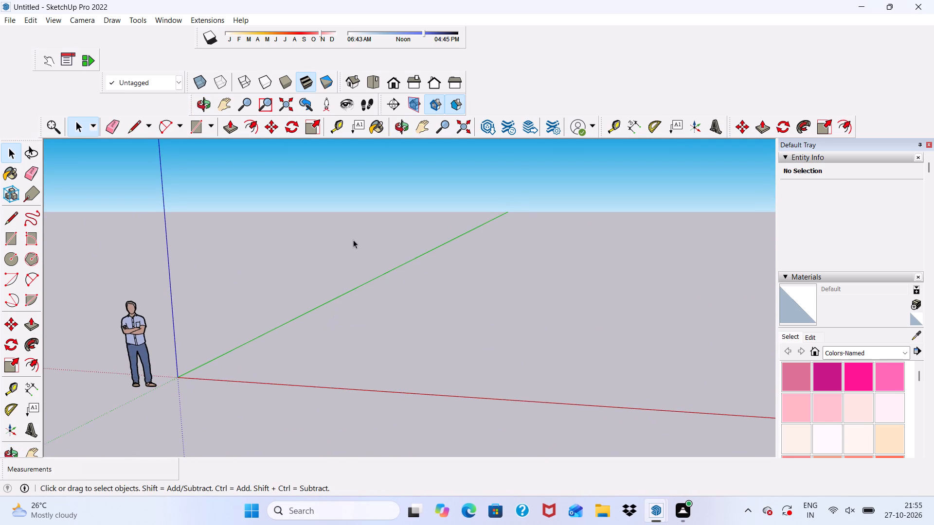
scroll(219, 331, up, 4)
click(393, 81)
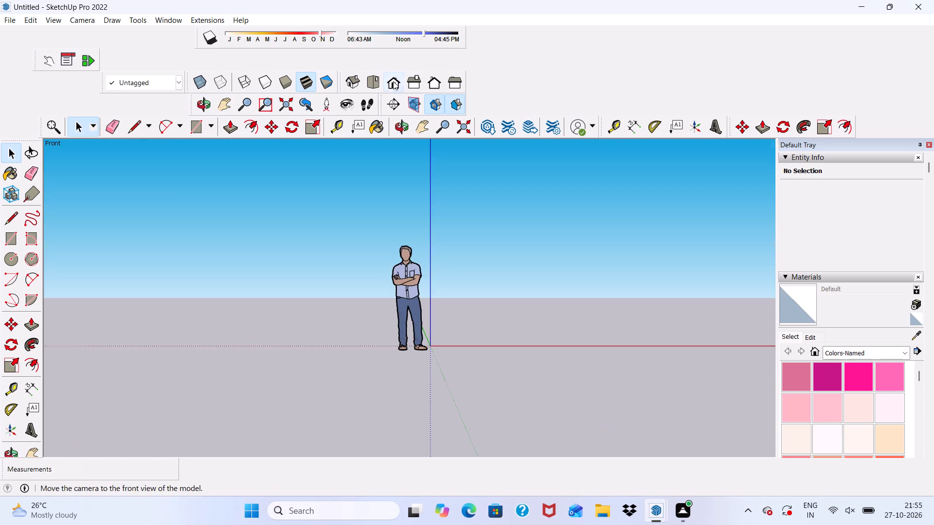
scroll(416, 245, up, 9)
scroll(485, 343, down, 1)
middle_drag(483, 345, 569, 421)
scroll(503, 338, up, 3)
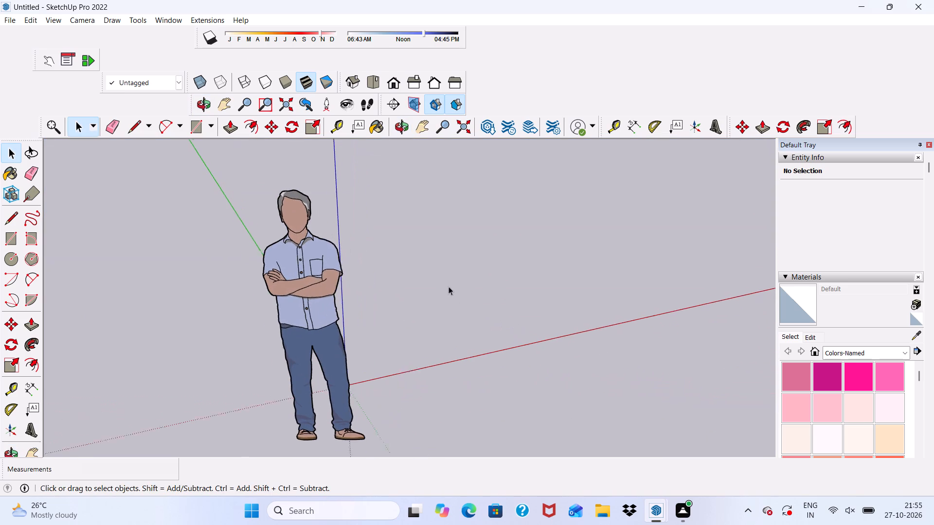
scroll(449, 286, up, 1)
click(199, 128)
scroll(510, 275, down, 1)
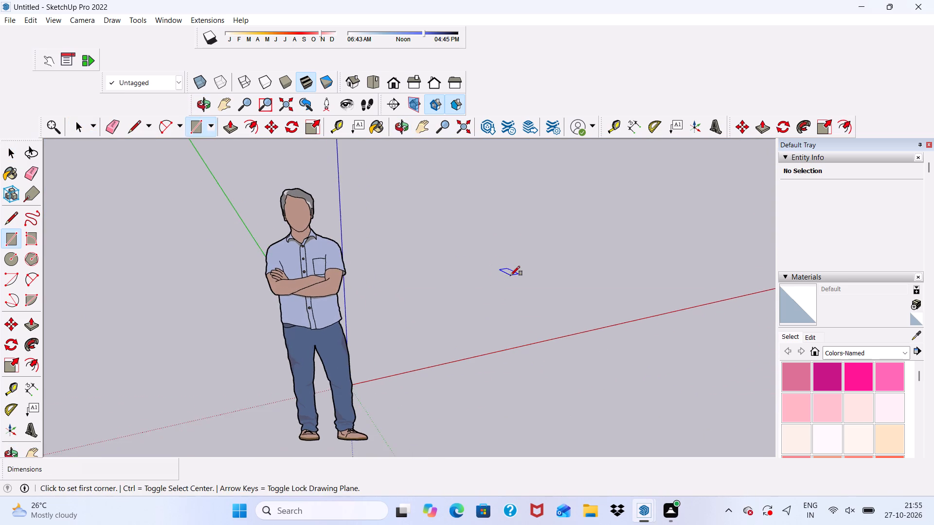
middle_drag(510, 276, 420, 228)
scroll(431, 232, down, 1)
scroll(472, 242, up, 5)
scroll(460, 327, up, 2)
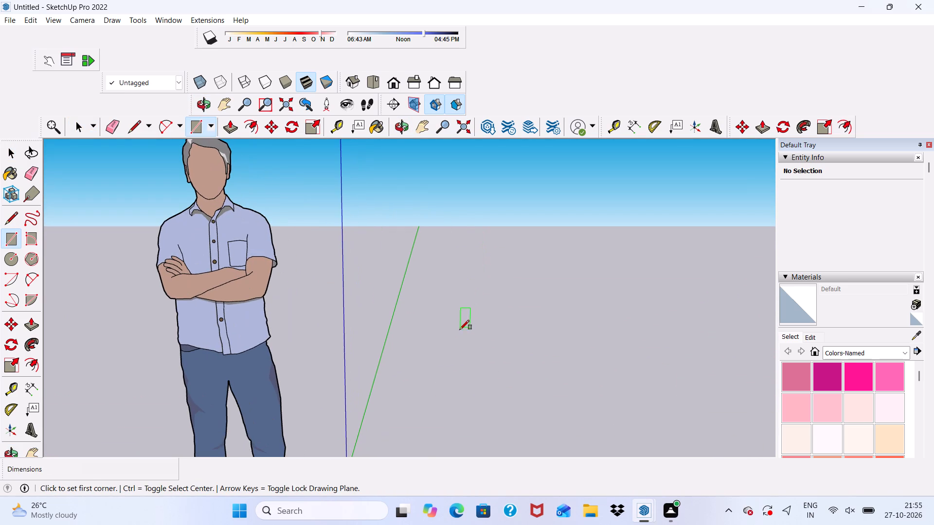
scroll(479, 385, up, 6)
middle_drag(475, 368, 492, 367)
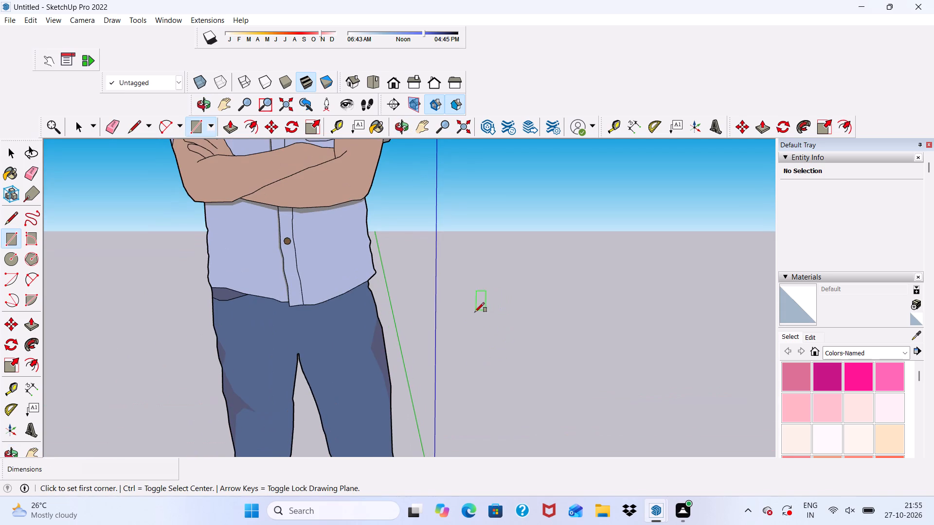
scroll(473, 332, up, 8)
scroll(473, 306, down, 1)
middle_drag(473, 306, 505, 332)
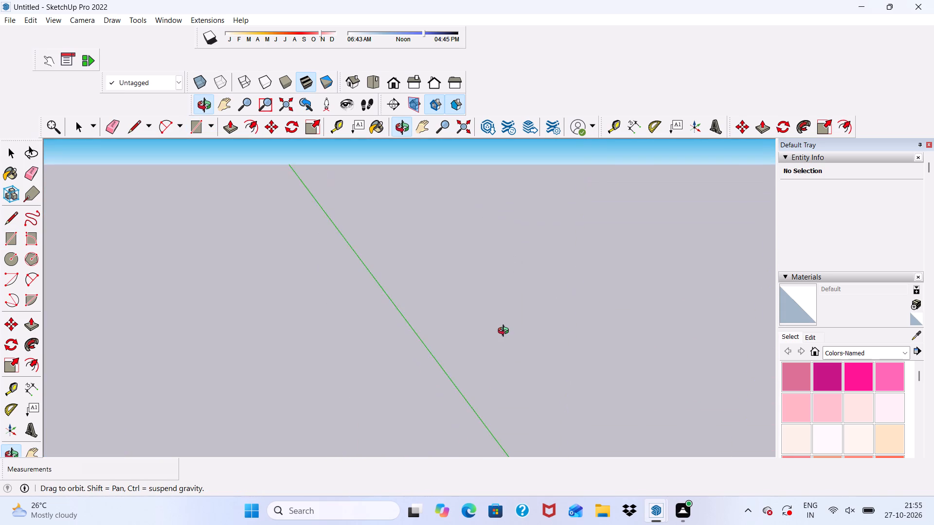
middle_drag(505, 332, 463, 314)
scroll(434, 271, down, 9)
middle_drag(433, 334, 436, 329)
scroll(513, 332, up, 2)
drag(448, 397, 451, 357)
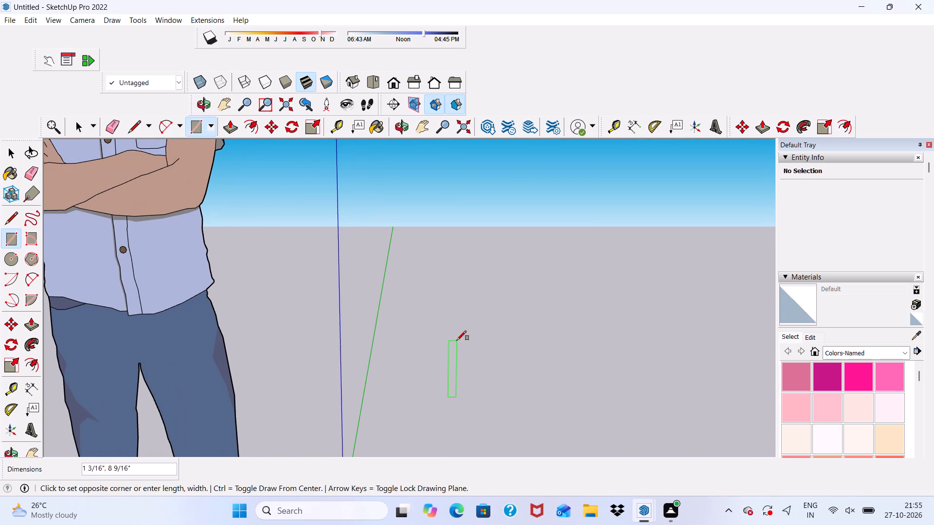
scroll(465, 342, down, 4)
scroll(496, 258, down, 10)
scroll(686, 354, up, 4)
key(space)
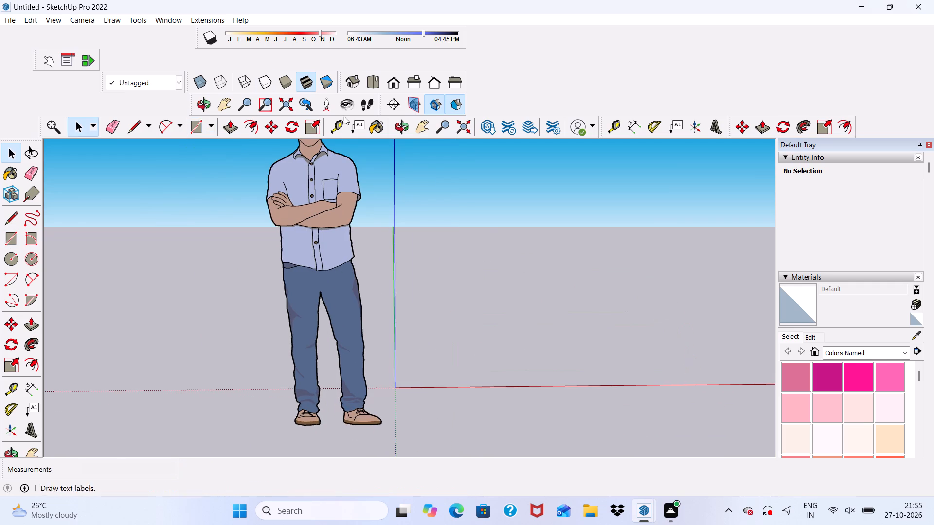
Draw a freehand rectangle flat on the ground behind the red axis, beside the standing figure.
click(202, 129)
scroll(500, 263, up, 5)
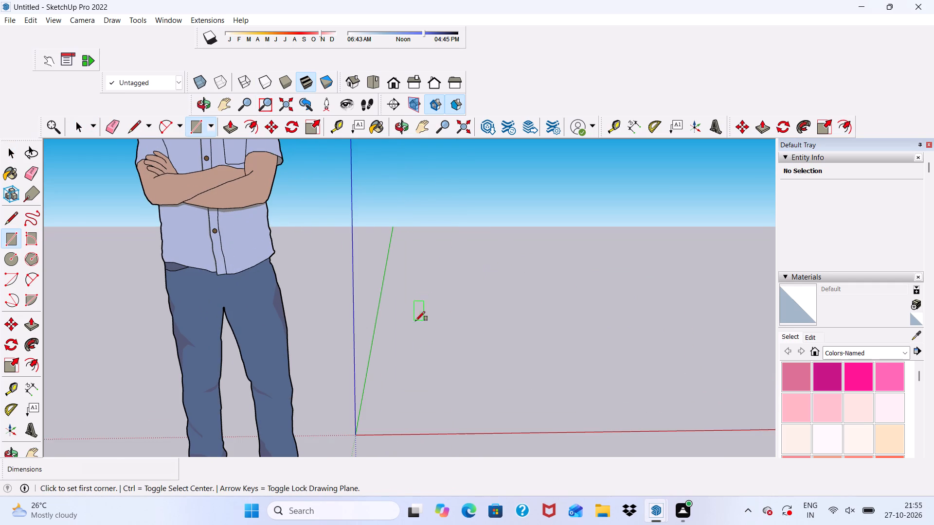
middle_click(434, 369)
scroll(433, 318, up, 6)
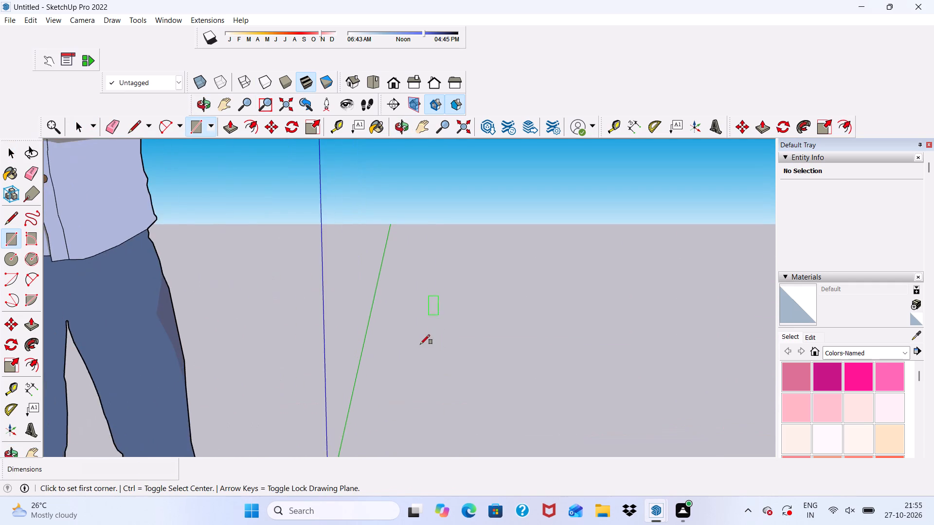
scroll(419, 349, down, 1)
middle_drag(419, 349, 421, 362)
scroll(425, 300, down, 11)
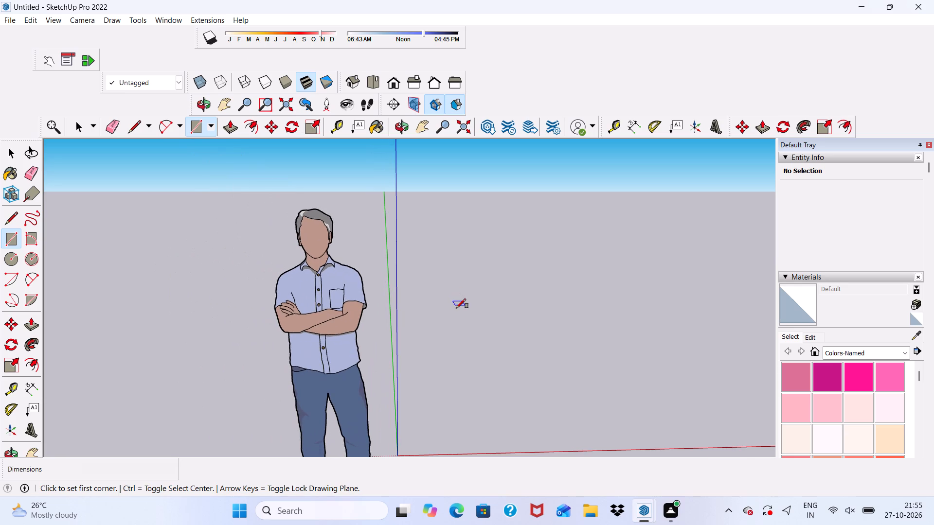
click(451, 304)
scroll(612, 314, down, 2)
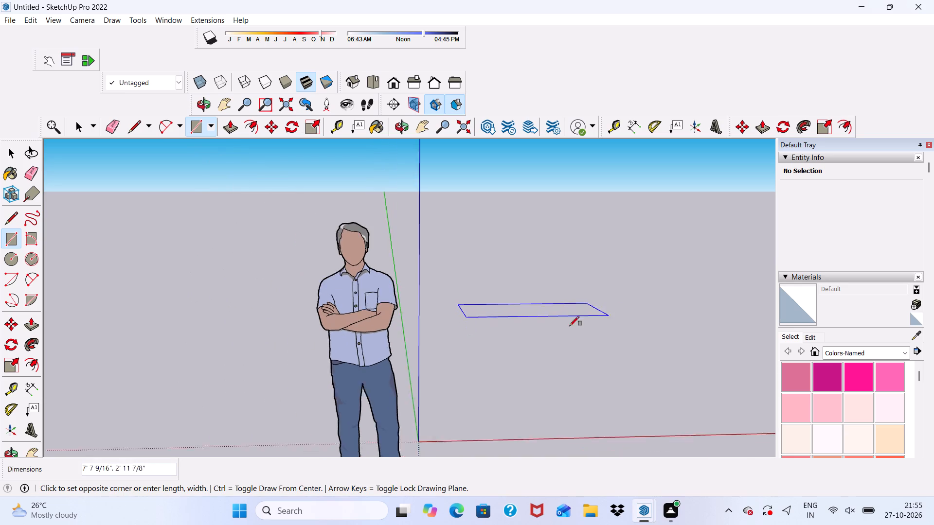
scroll(570, 326, down, 2)
scroll(525, 318, down, 3)
scroll(582, 341, up, 4)
scroll(677, 338, up, 9)
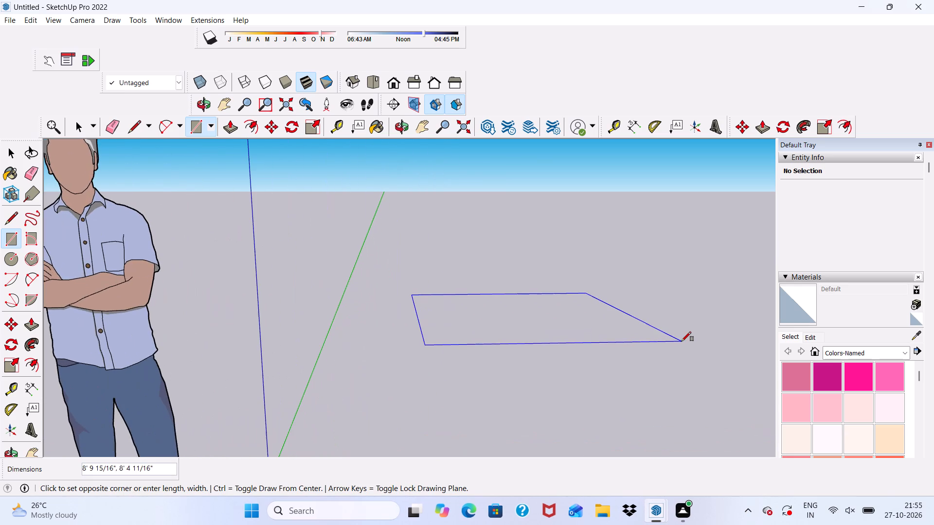
scroll(489, 305, down, 5)
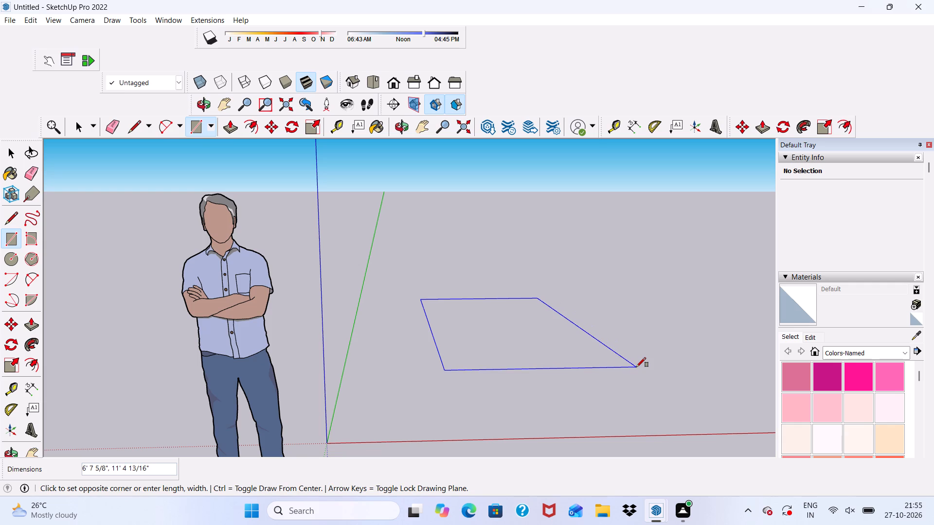
click(665, 368)
scroll(594, 246, down, 3)
middle_drag(579, 291, 576, 300)
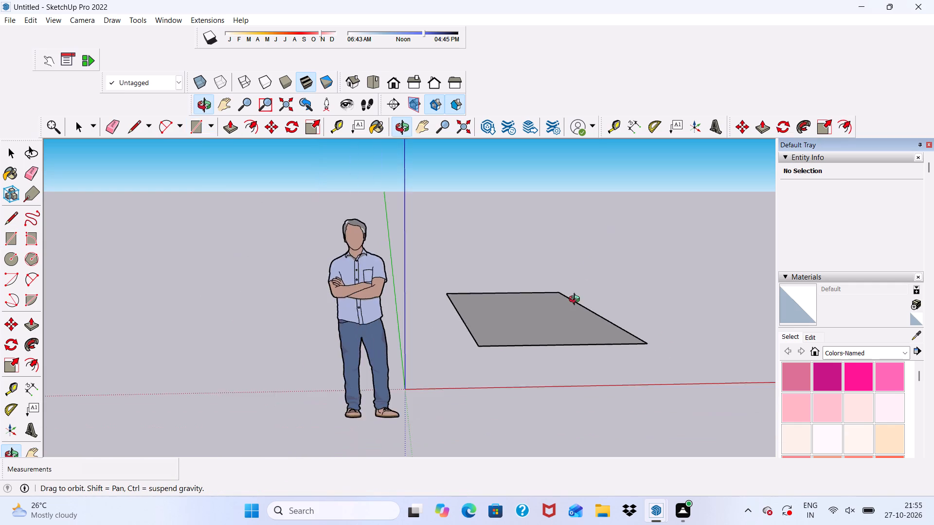
middle_drag(576, 300, 506, 377)
key(space)
Examine the new ground rectangle from above and from lower viewing angles.
scroll(522, 270, up, 2)
scroll(525, 260, down, 6)
middle_drag(526, 268, 594, 233)
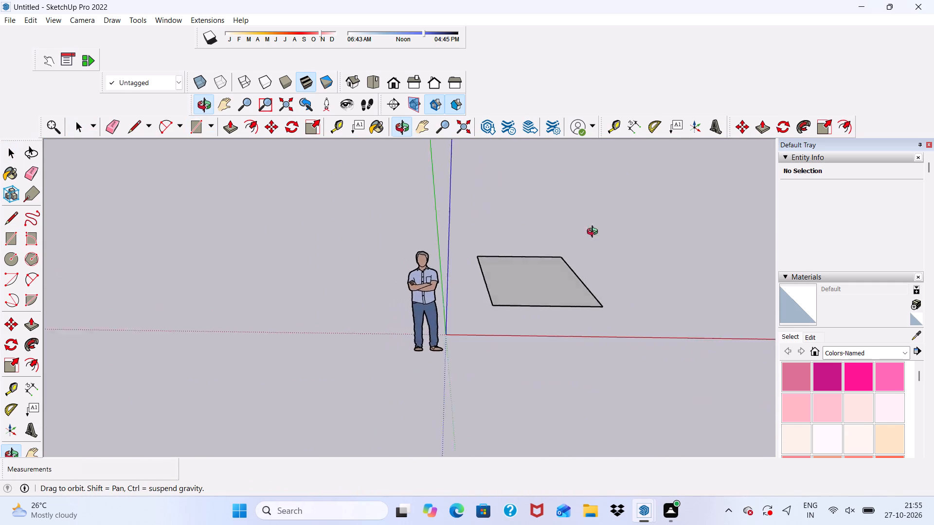
middle_drag(594, 233, 564, 317)
scroll(552, 268, up, 6)
scroll(498, 263, down, 1)
middle_drag(468, 283, 464, 253)
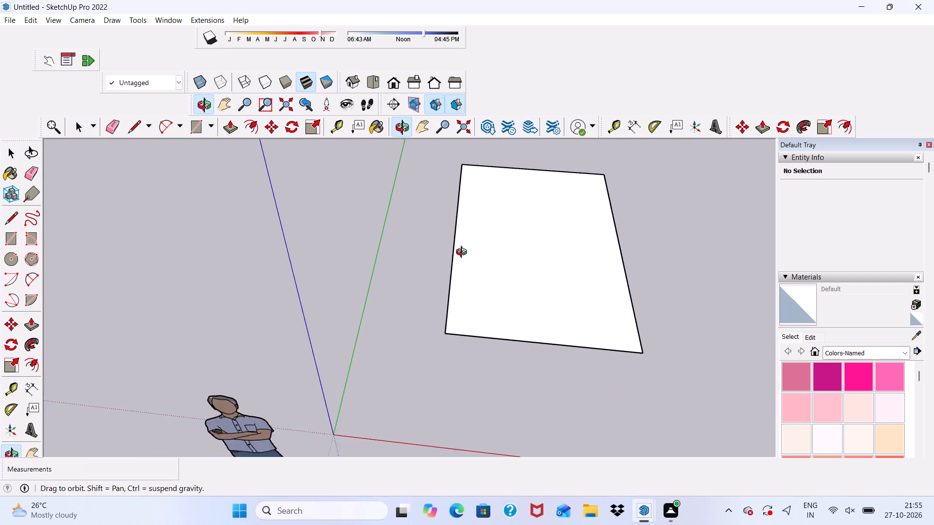
middle_drag(464, 253, 454, 189)
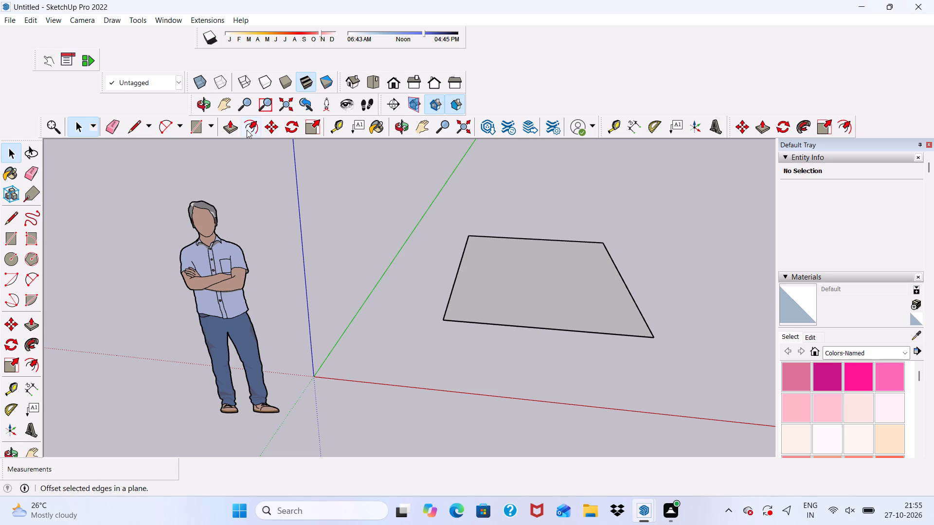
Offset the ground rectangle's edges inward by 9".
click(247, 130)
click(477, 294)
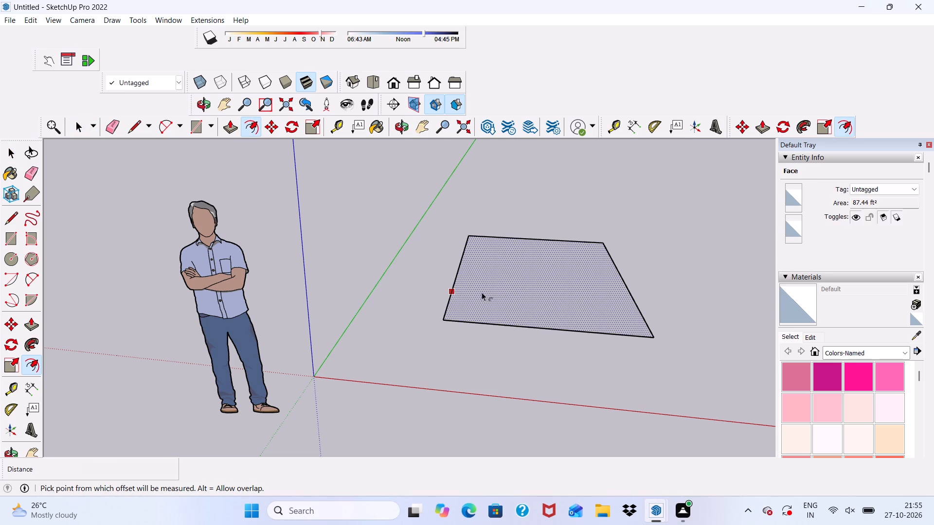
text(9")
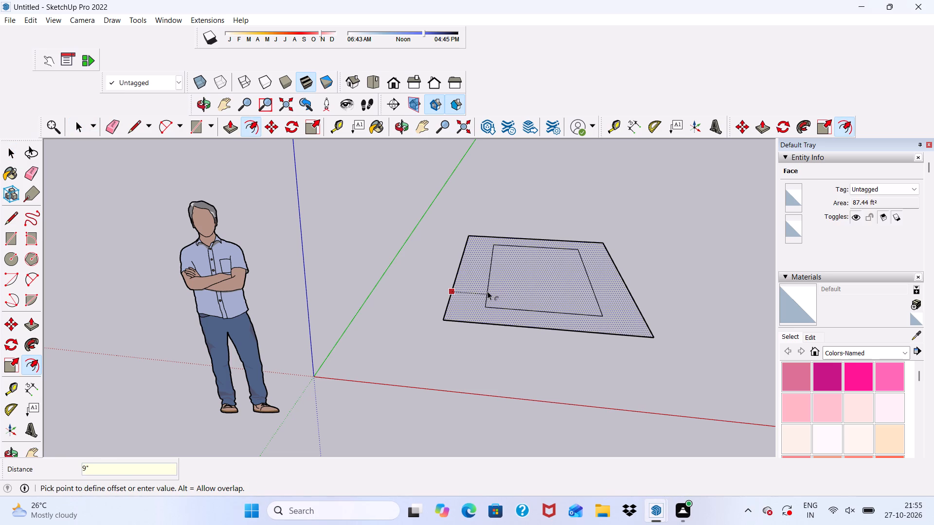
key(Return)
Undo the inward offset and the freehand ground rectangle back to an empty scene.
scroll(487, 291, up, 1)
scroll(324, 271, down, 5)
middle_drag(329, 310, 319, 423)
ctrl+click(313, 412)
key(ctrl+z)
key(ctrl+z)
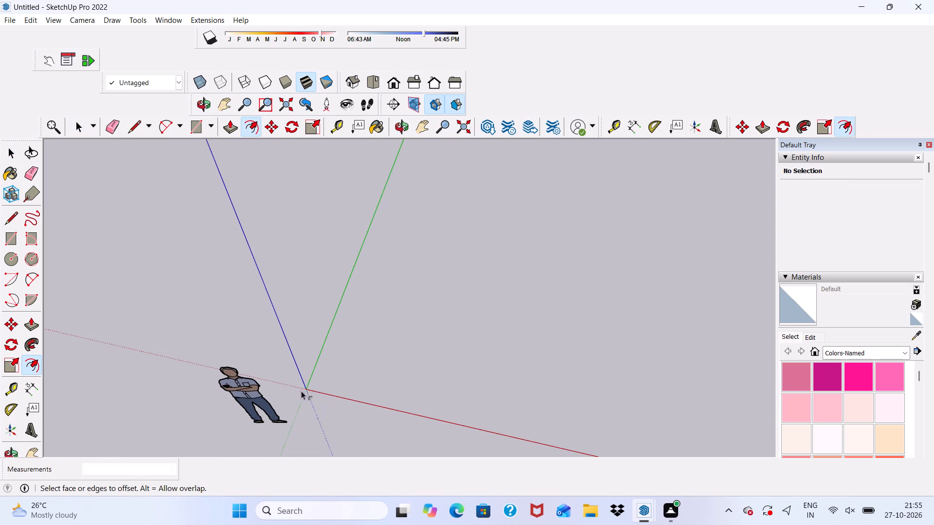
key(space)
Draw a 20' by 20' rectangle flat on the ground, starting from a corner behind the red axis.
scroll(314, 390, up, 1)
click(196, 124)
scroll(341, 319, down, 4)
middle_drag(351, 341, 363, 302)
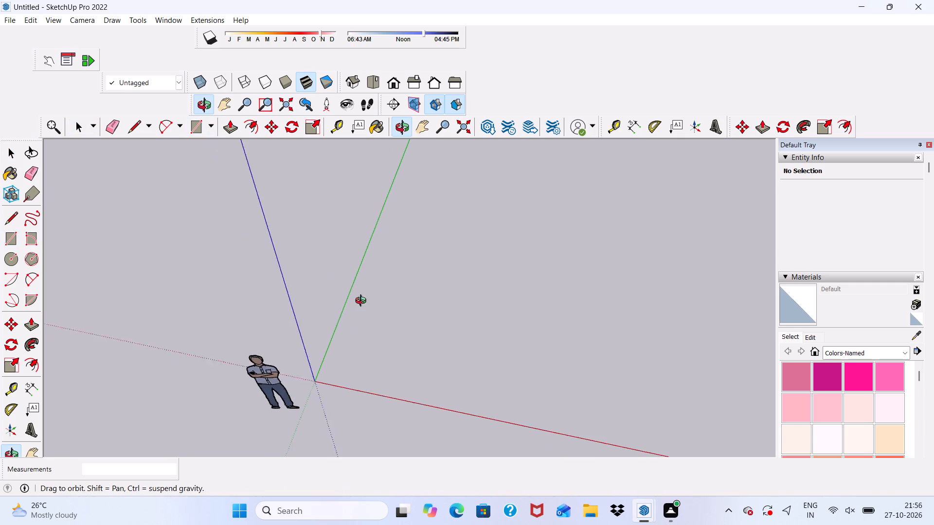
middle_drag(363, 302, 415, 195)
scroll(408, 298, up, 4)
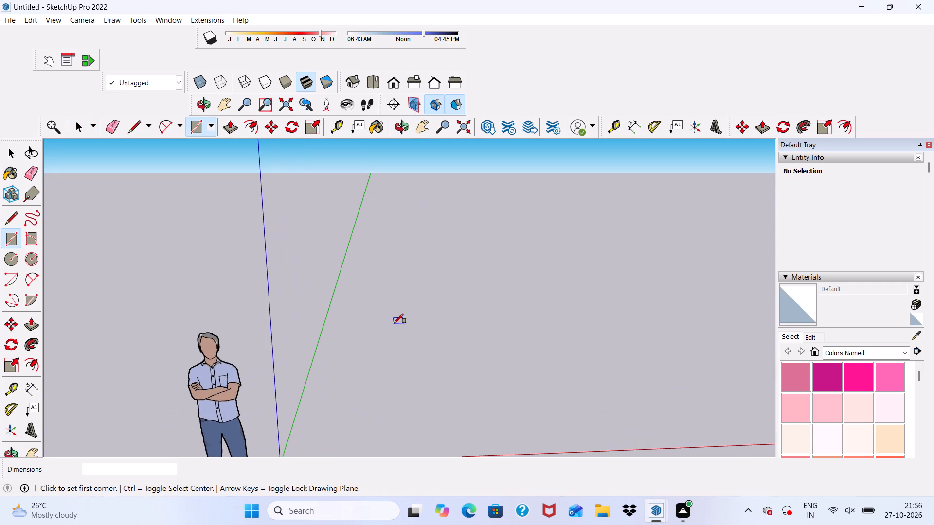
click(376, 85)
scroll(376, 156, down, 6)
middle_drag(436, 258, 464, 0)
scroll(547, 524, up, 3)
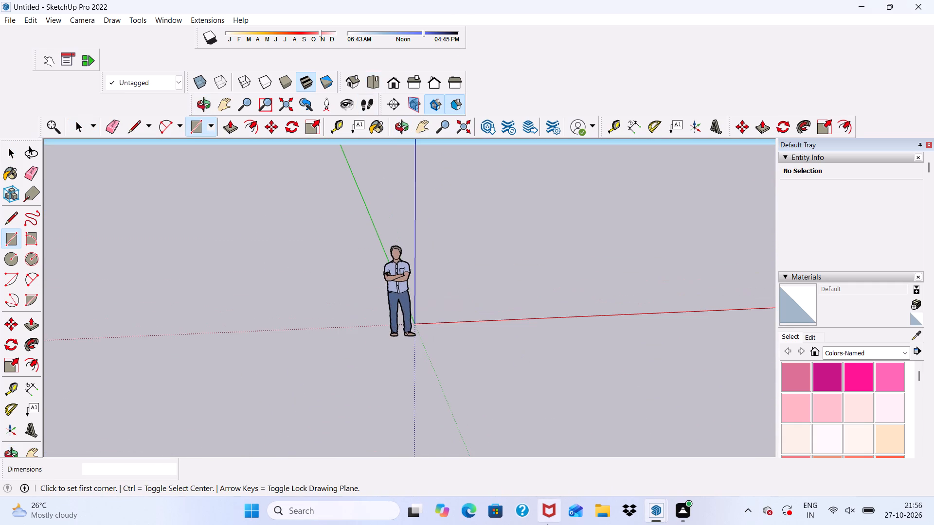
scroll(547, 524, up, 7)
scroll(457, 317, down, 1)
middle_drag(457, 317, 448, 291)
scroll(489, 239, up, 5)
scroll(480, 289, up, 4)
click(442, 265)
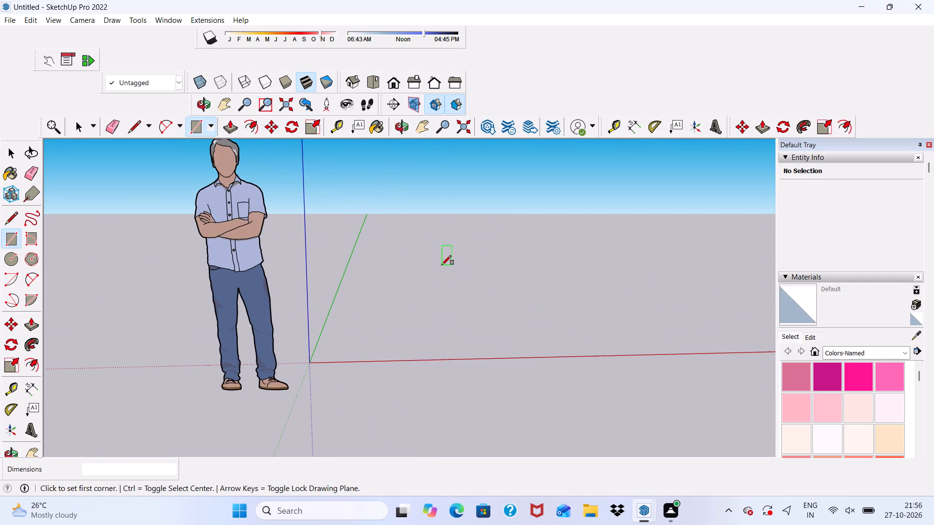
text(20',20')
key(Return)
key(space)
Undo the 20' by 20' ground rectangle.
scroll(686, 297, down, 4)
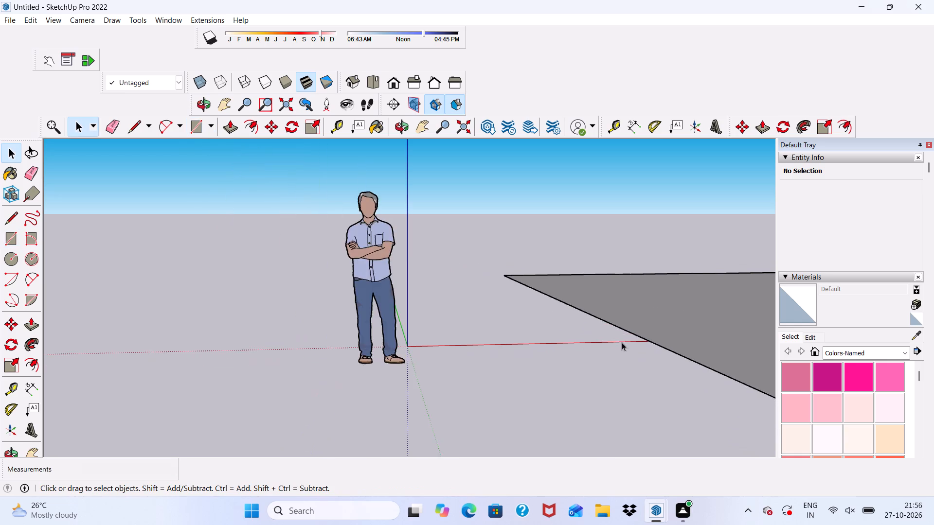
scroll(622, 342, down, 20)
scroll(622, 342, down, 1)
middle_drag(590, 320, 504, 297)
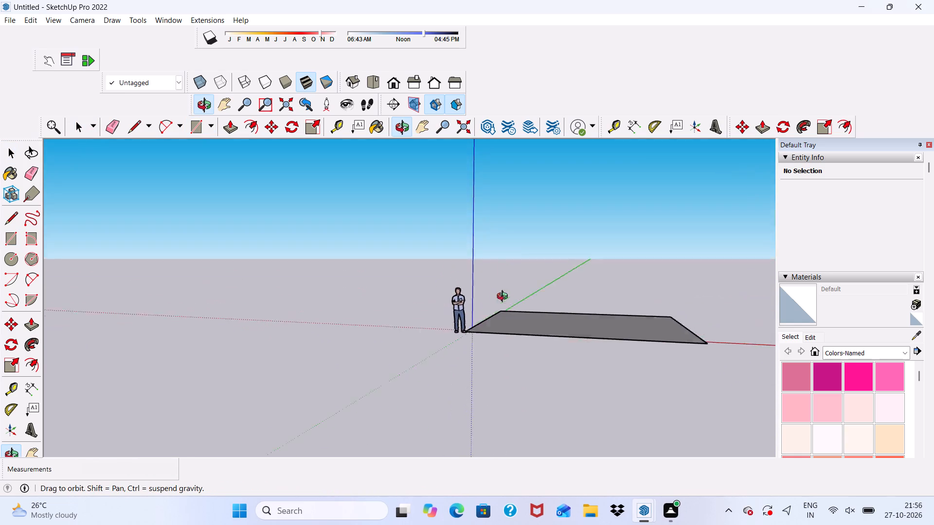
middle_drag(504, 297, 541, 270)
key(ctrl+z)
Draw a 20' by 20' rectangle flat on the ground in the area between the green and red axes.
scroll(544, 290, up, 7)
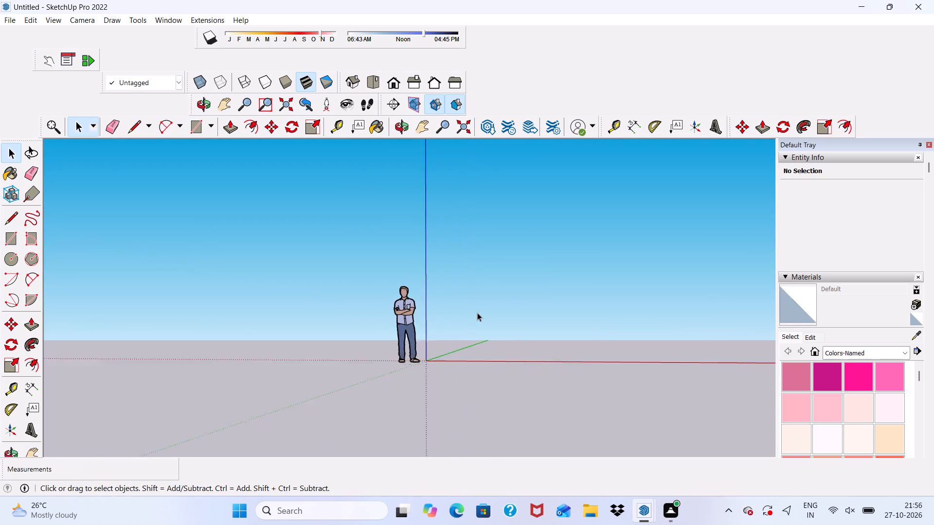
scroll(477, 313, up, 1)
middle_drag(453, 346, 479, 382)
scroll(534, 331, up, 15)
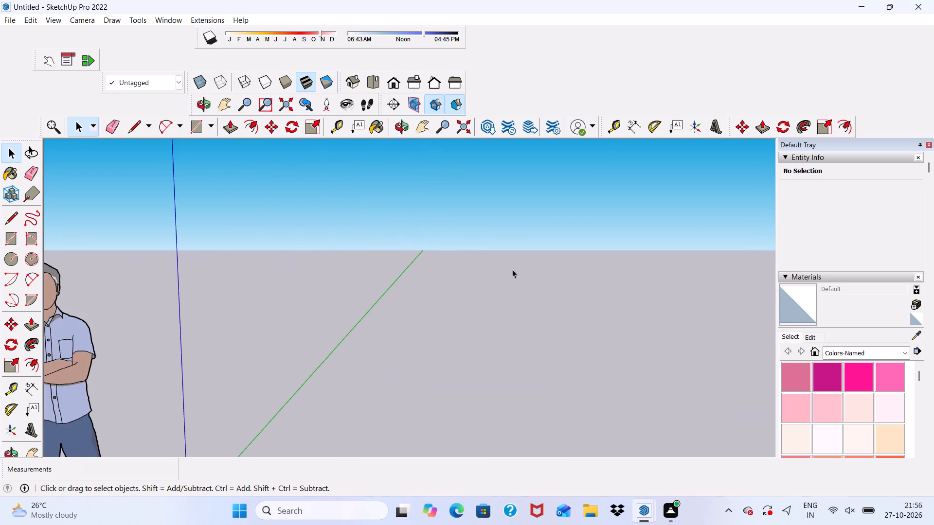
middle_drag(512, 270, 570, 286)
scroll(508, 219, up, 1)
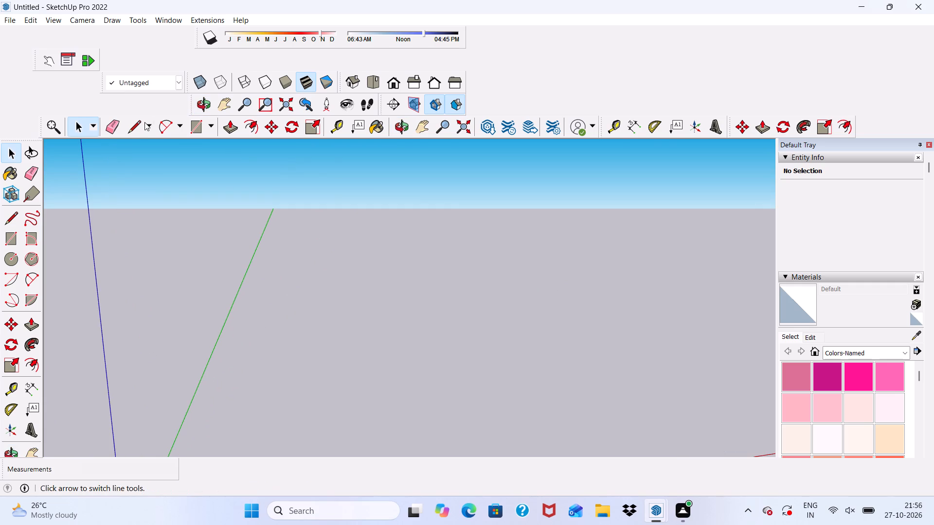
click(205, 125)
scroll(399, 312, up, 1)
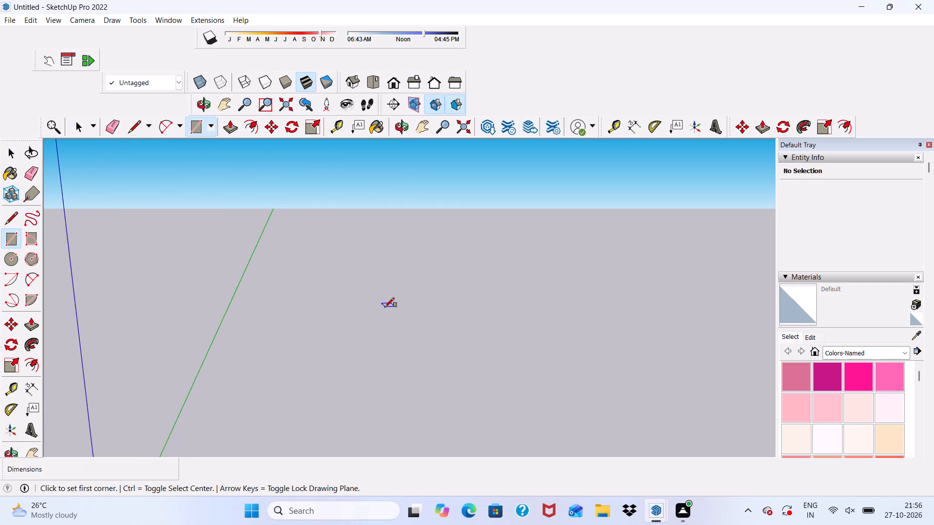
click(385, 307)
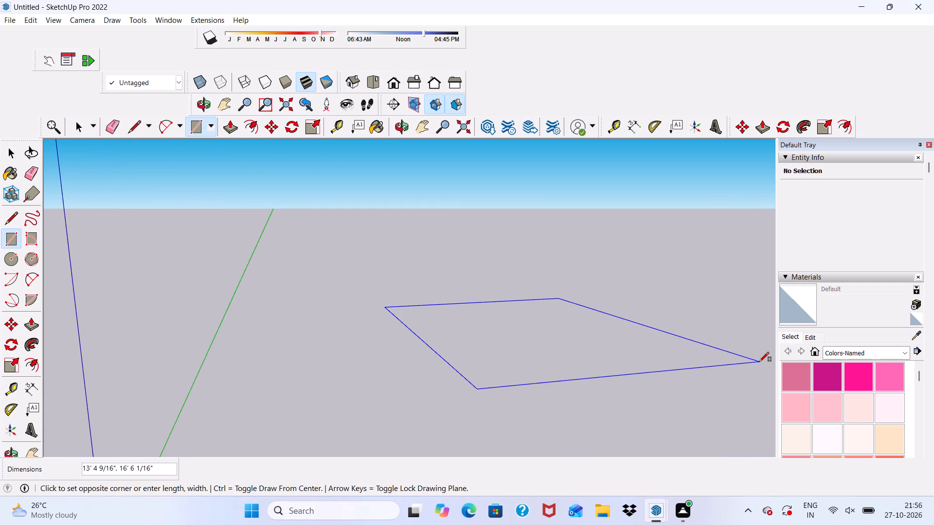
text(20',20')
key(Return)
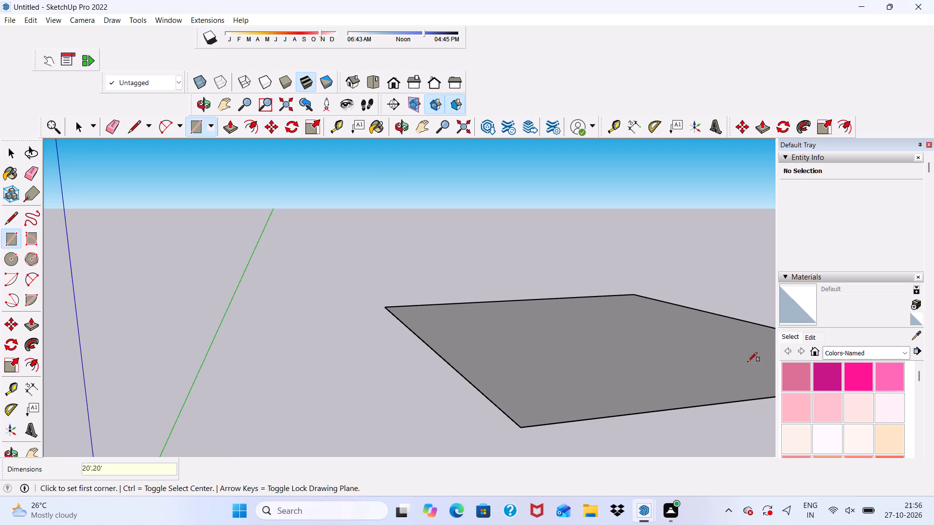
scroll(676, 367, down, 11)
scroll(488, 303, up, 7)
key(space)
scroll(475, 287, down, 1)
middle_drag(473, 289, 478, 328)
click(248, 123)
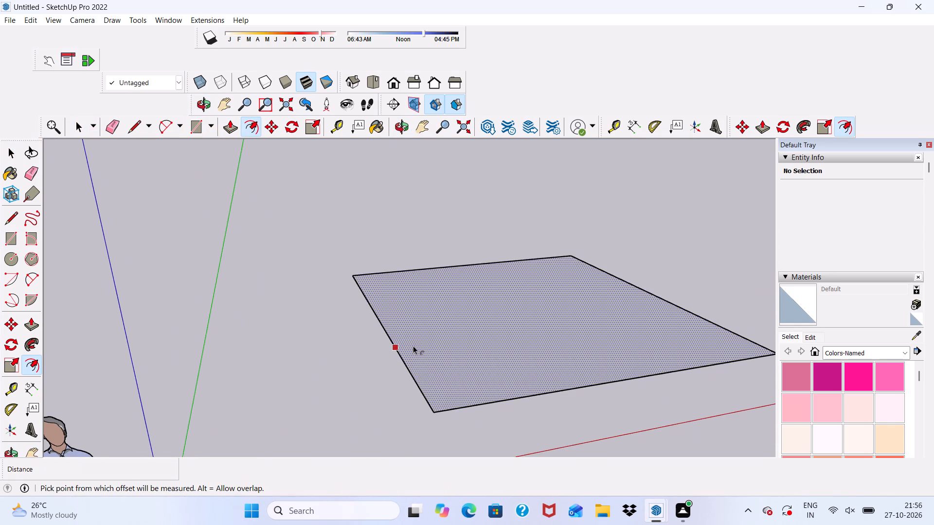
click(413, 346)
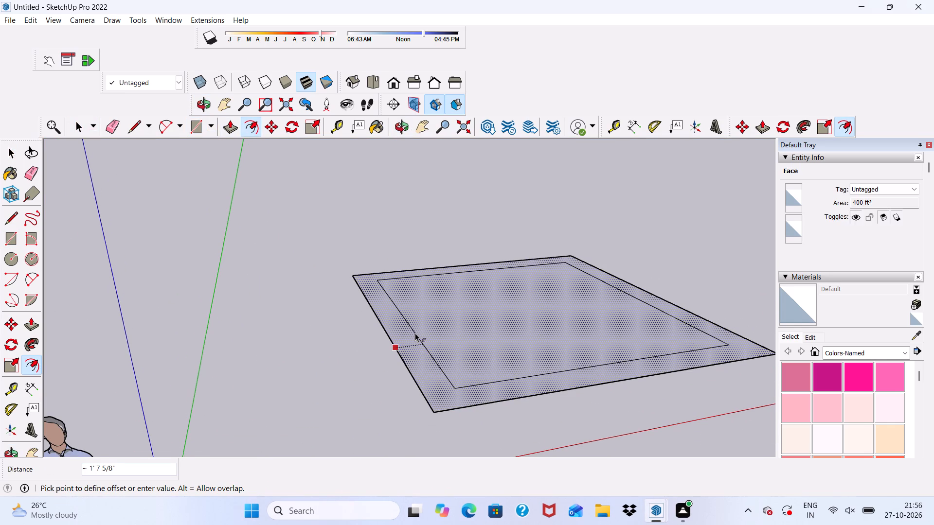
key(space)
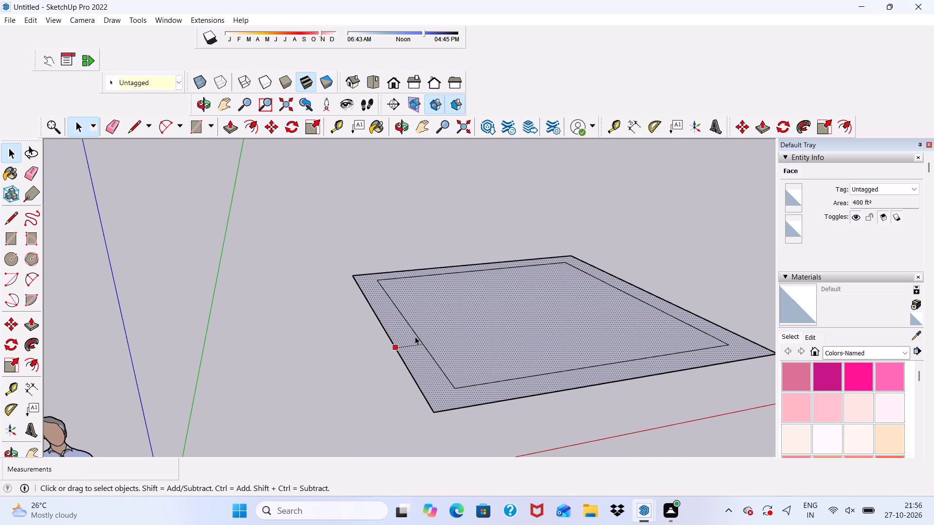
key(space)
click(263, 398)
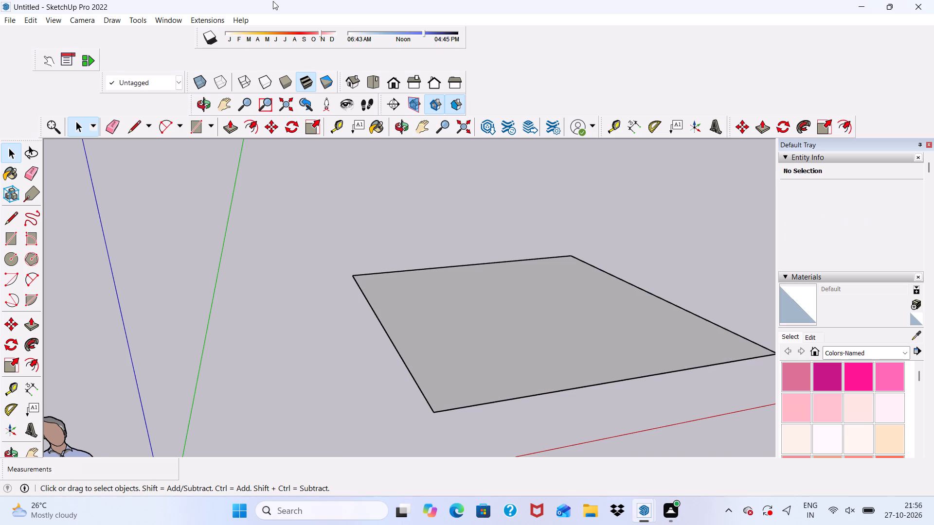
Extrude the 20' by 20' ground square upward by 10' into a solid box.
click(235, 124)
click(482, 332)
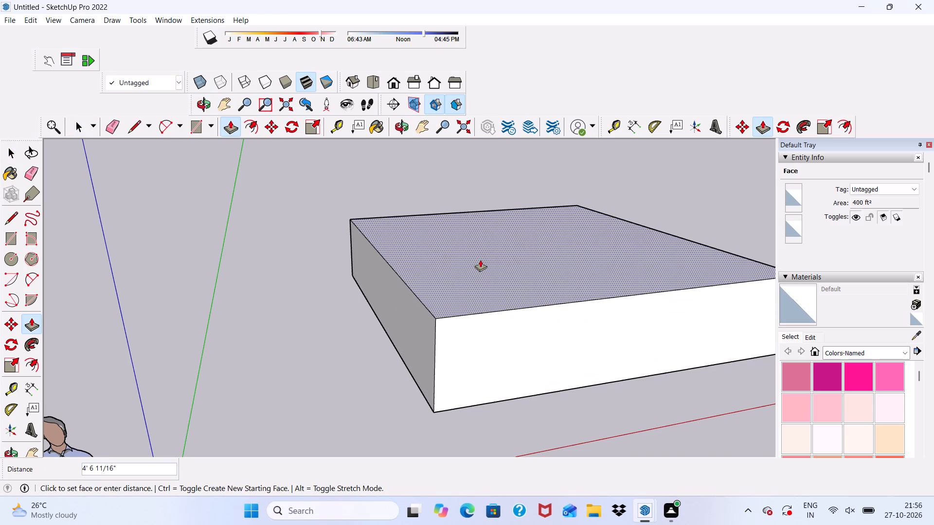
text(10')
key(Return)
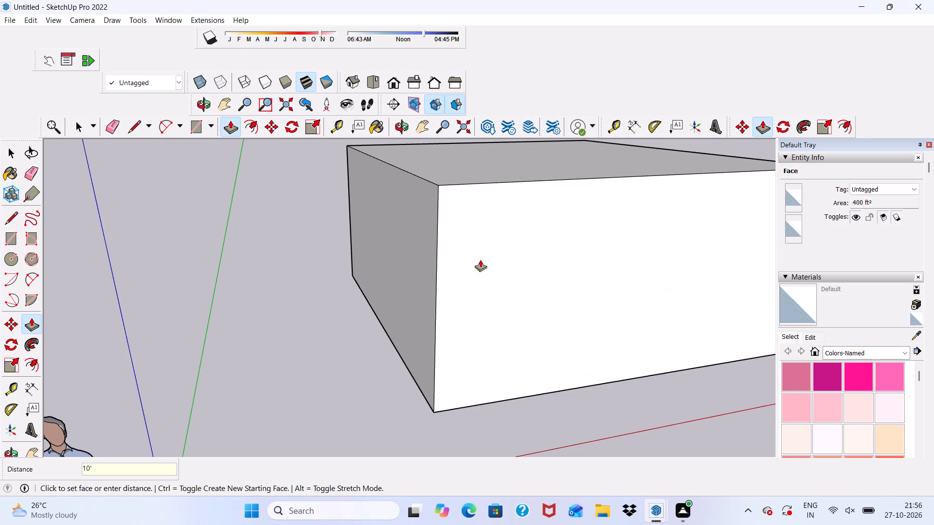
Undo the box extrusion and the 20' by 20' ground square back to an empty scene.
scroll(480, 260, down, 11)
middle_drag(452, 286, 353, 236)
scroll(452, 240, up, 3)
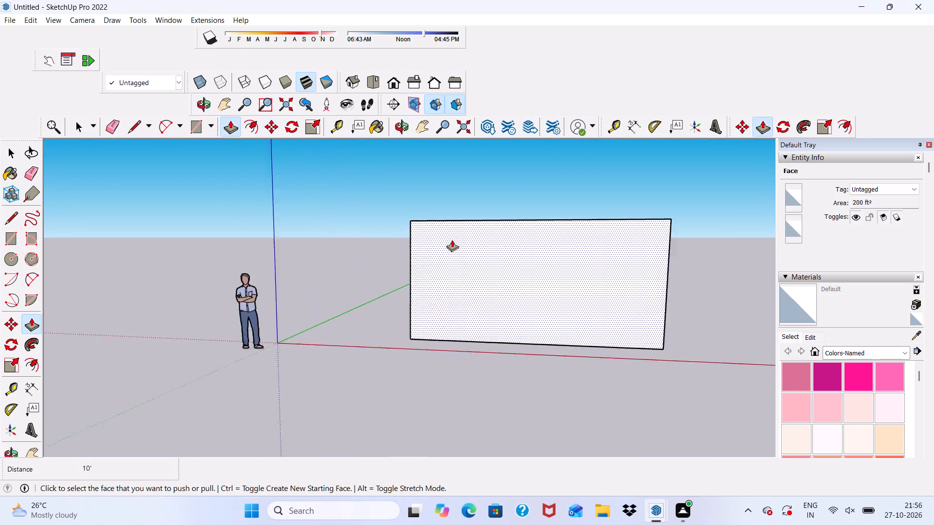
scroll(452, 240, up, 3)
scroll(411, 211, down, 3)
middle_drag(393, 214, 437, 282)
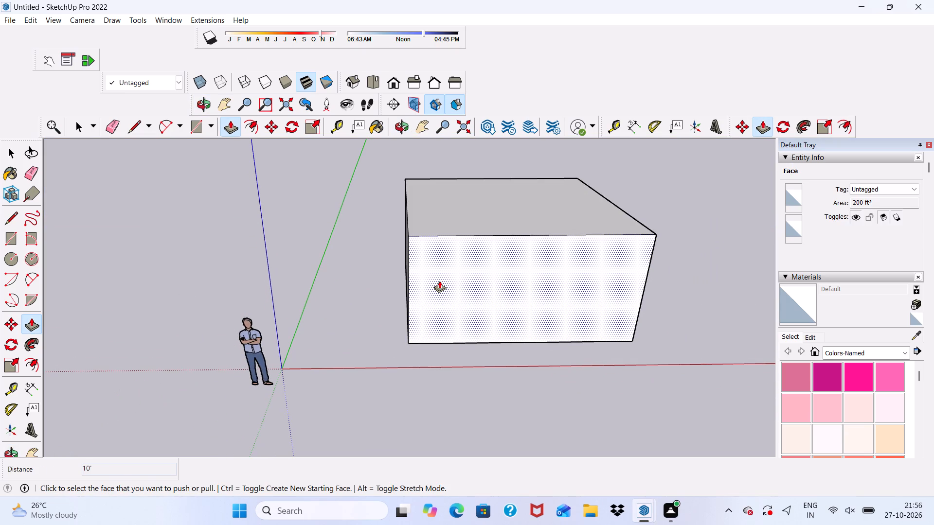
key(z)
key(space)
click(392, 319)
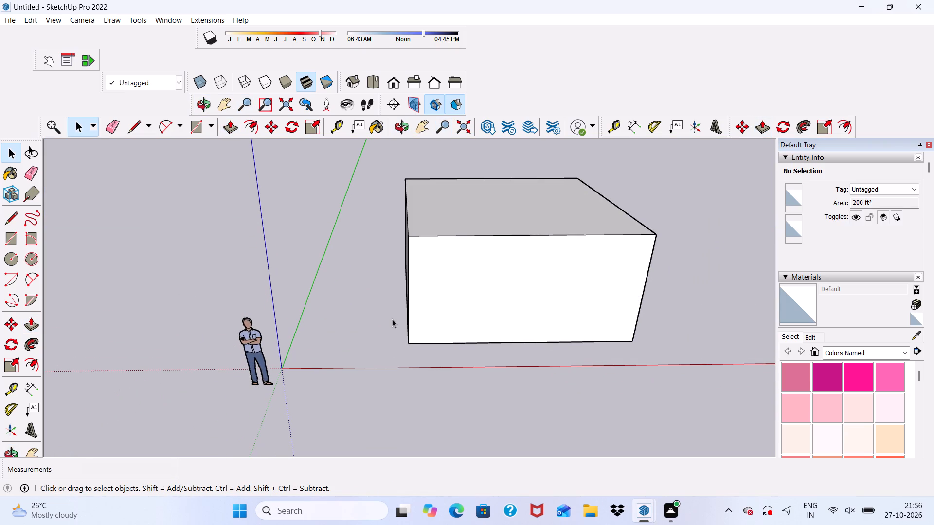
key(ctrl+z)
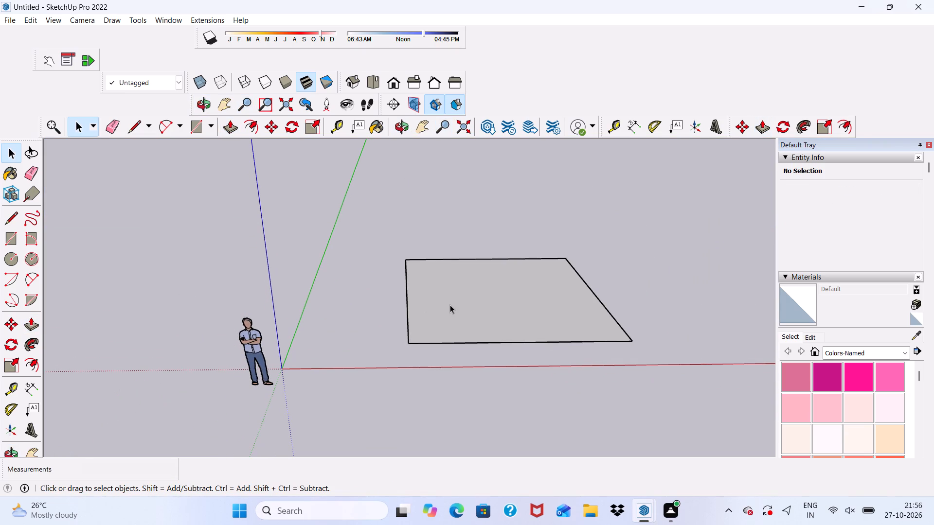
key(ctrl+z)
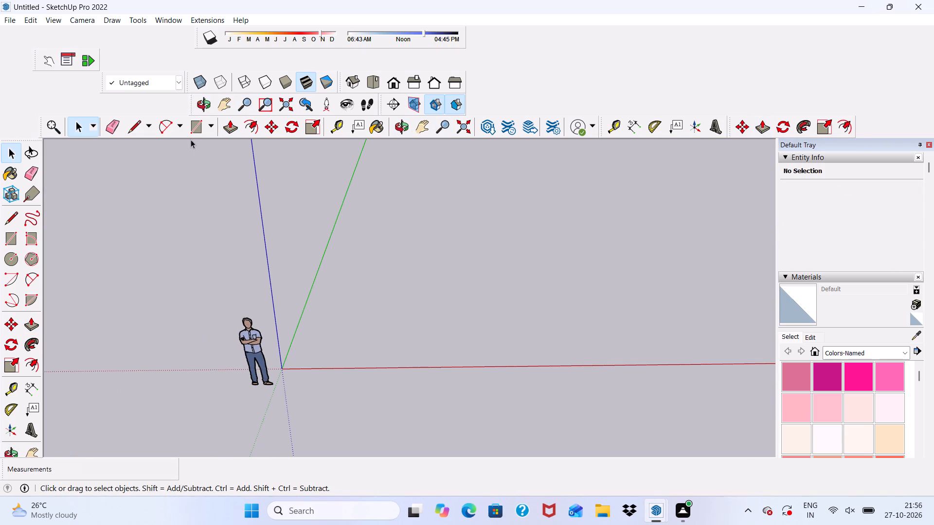
Draw a 20' by 20' rectangle flat on the ground behind the red axis, clear of the green axis.
click(196, 127)
scroll(203, 198, down, 4)
scroll(379, 328, up, 7)
scroll(312, 301, down, 1)
middle_drag(312, 302, 341, 209)
scroll(355, 229, up, 9)
scroll(378, 300, down, 3)
middle_drag(378, 300, 411, 342)
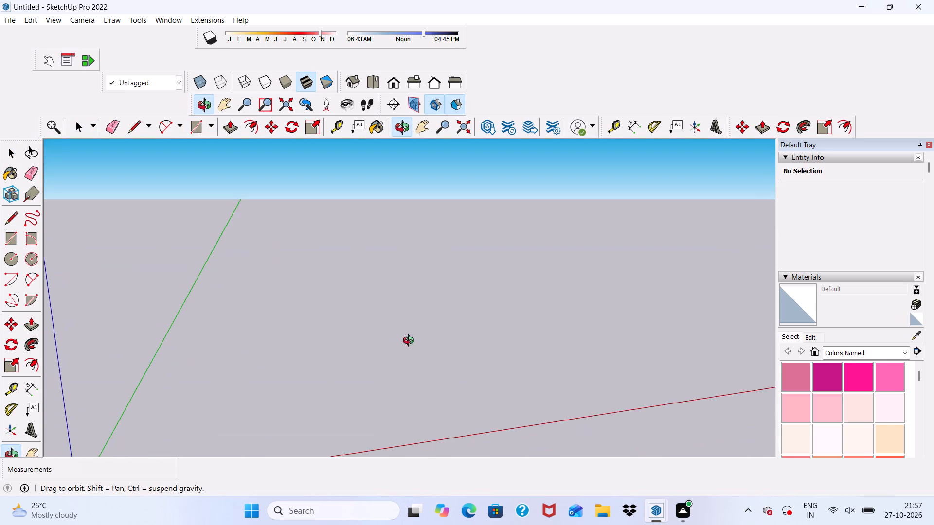
middle_drag(411, 342, 411, 342)
scroll(353, 367, up, 3)
click(300, 278)
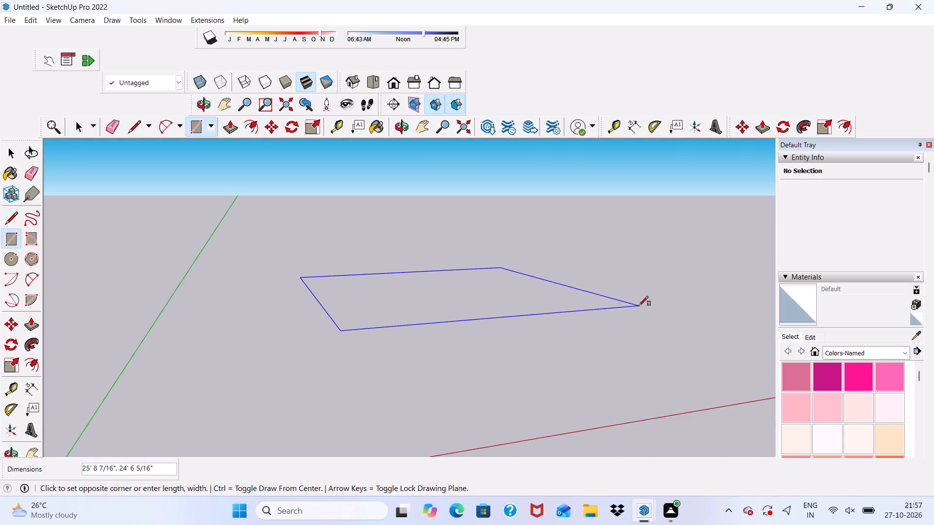
text(20',20;)
key(BackSpace)
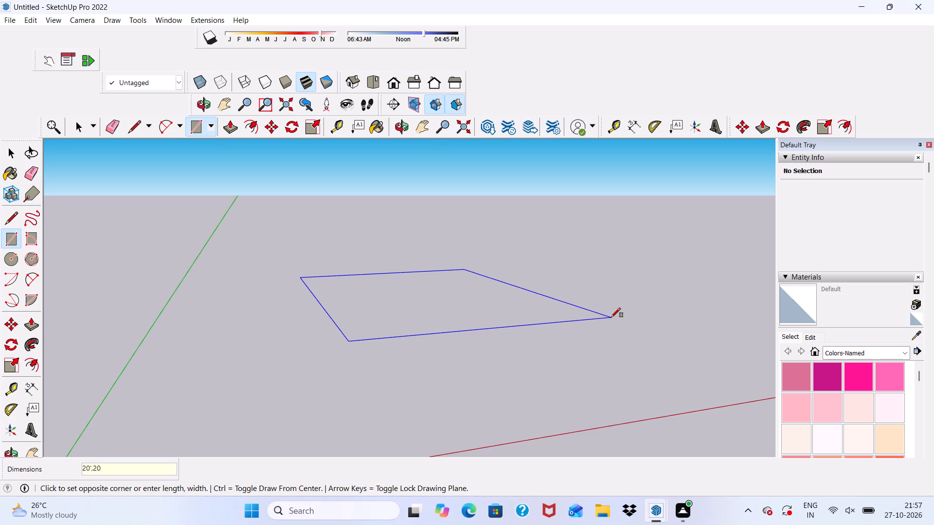
key(apostrophe)
key(Return)
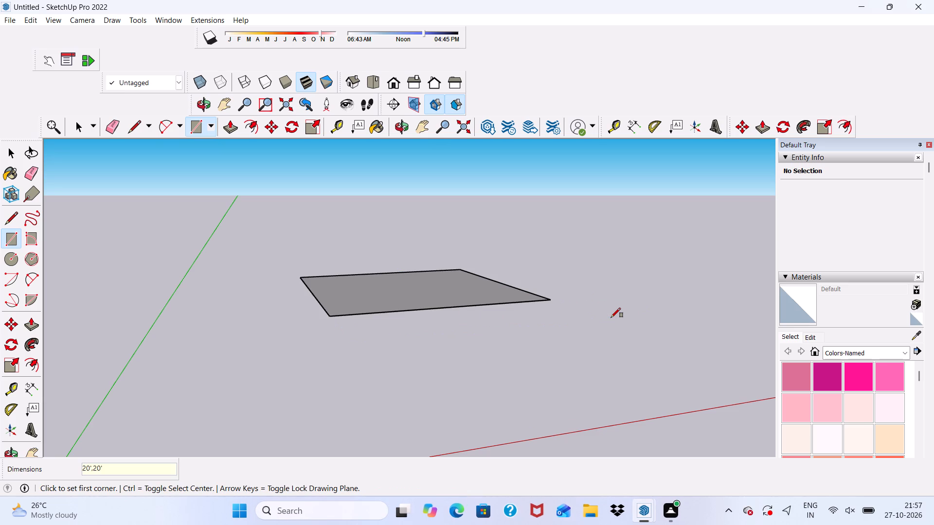
key(space)
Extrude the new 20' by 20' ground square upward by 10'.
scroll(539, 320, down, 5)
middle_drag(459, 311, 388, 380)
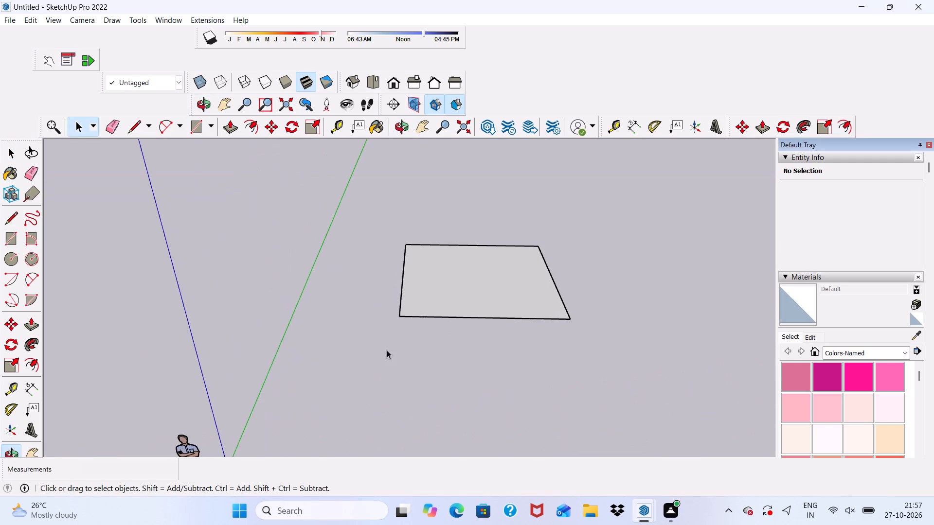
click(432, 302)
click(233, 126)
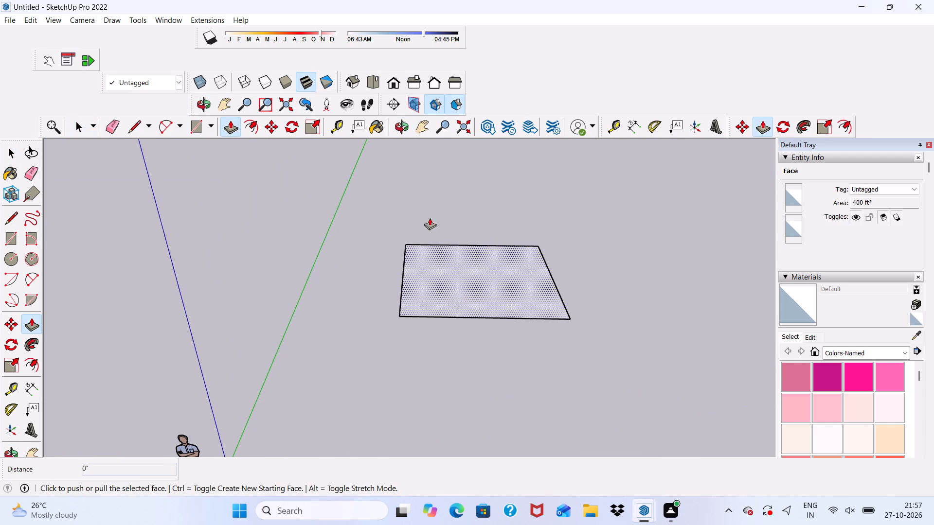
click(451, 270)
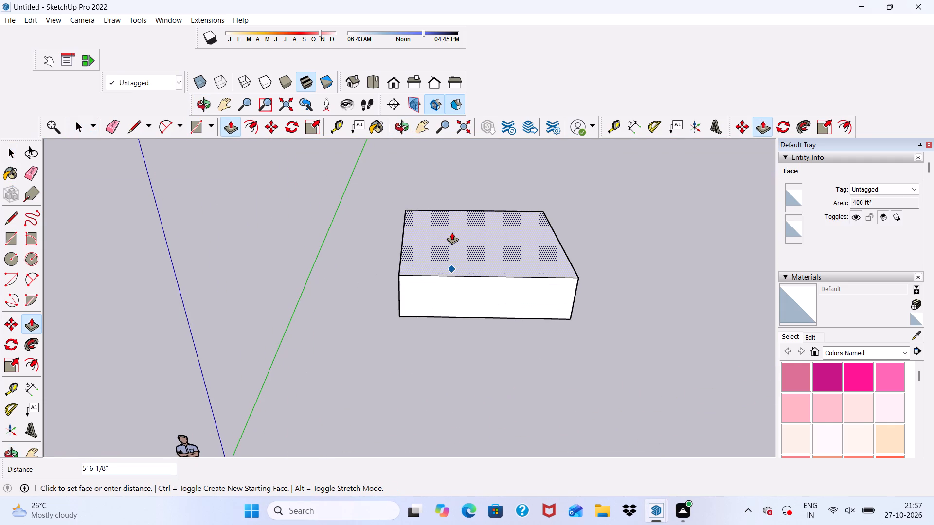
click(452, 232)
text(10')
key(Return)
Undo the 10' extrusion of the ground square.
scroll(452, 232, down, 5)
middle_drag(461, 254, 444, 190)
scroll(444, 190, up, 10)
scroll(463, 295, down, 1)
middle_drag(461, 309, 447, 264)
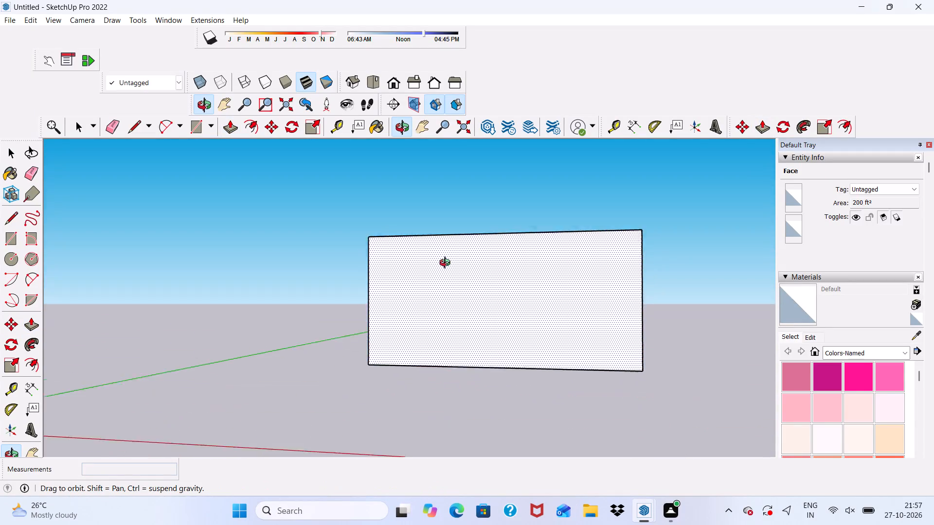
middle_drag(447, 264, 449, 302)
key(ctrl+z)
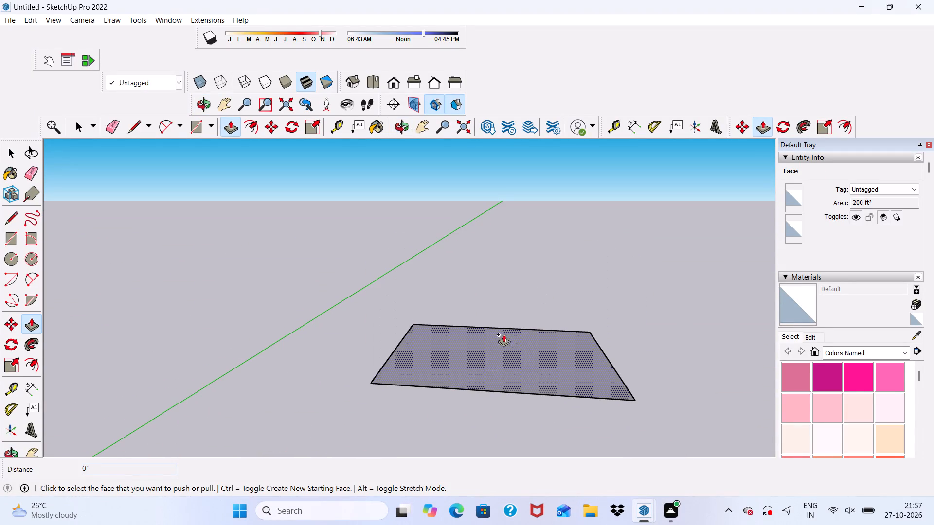
Offset the outline of the 20' by 20' ground square inward by 9".
scroll(479, 374, up, 2)
scroll(441, 328, down, 4)
key(space)
middle_drag(482, 316, 489, 381)
scroll(442, 287, down, 9)
scroll(399, 270, up, 7)
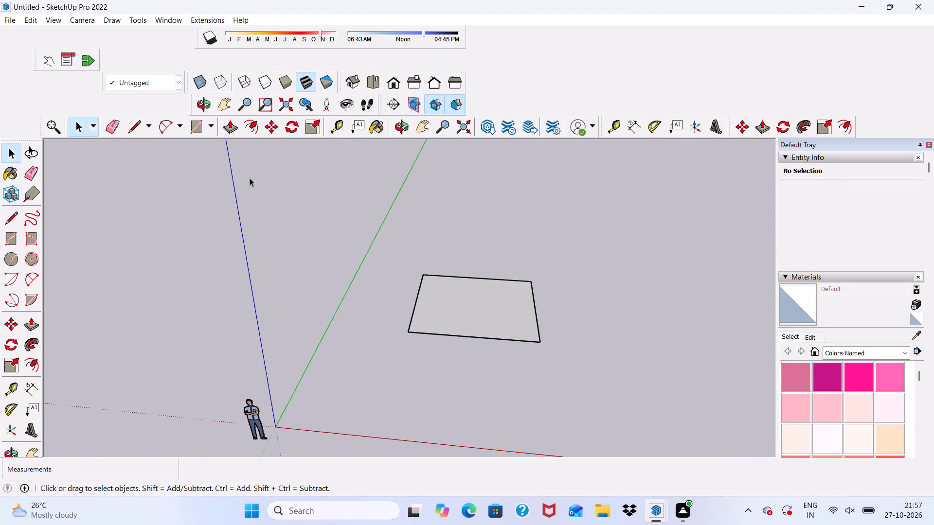
click(245, 124)
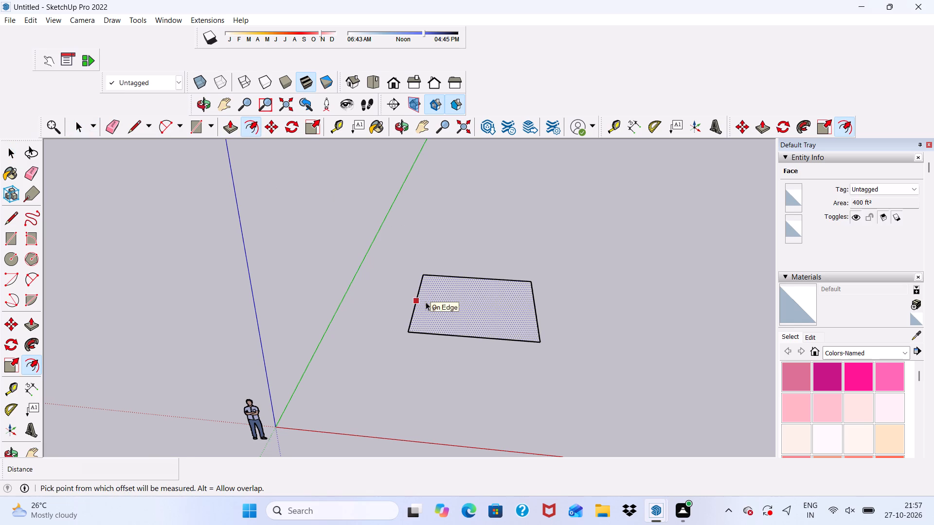
click(426, 302)
key(9)
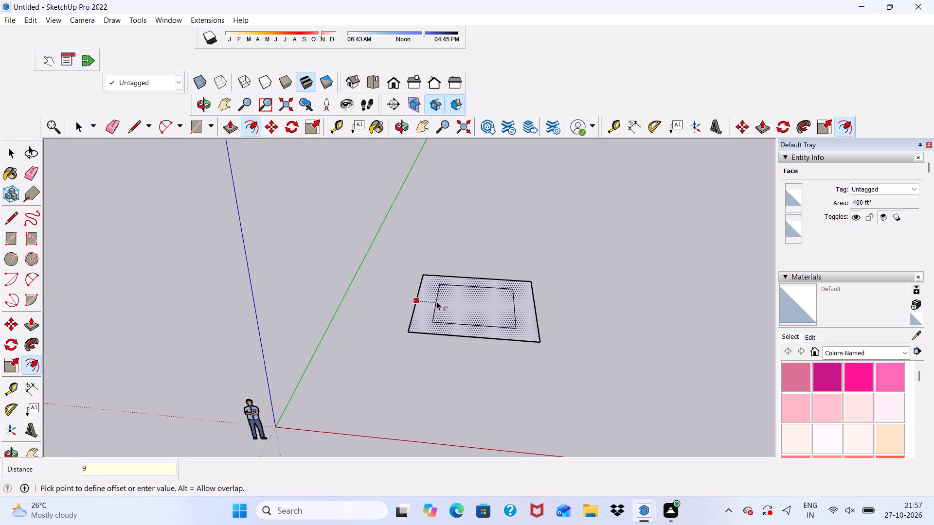
key(shift+quotedbl)
key(Return)
key(space)
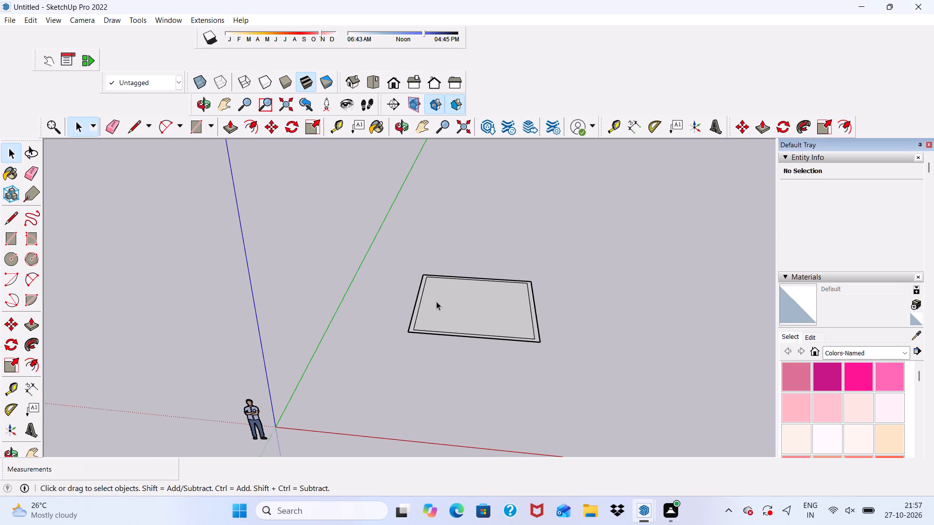
Extrude the border strip between the outer and inner squares upward by 10' to form the walls.
scroll(427, 293, up, 12)
scroll(388, 315, down, 4)
middle_drag(341, 370, 334, 419)
scroll(345, 403, up, 6)
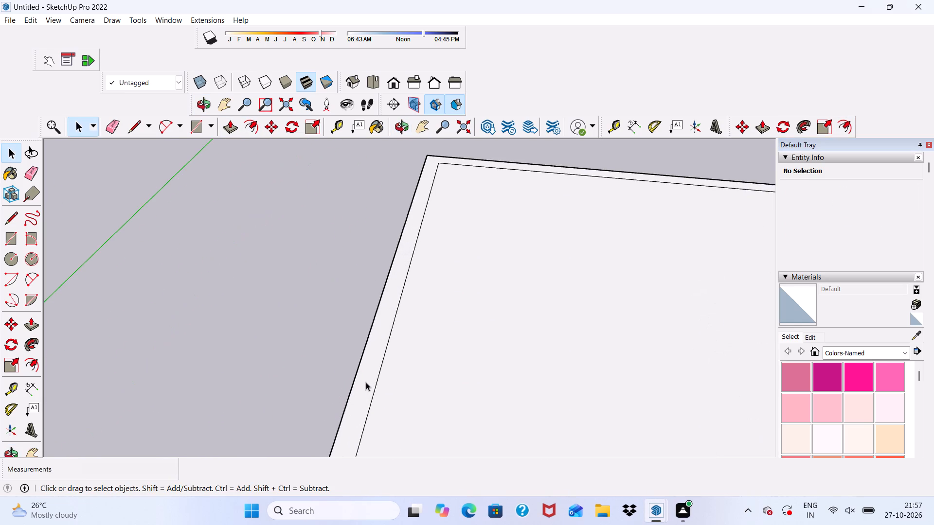
click(367, 382)
click(226, 120)
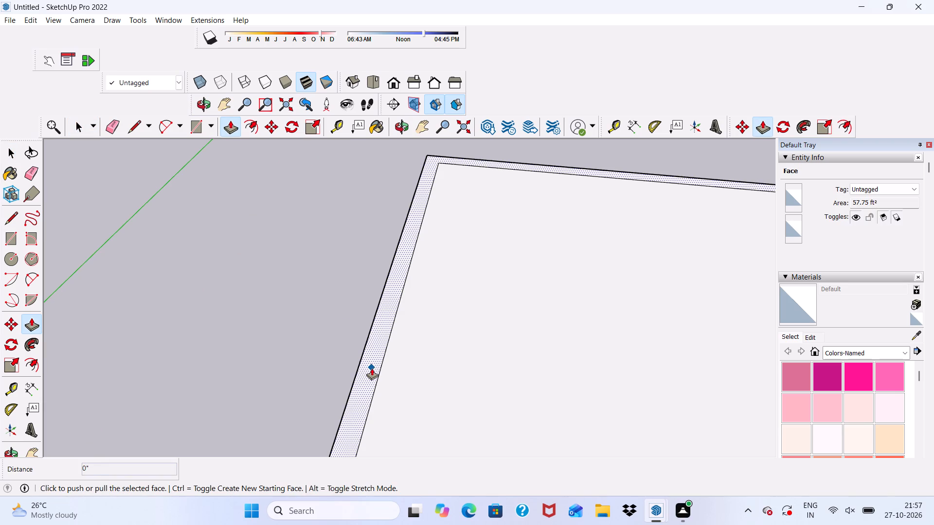
click(372, 368)
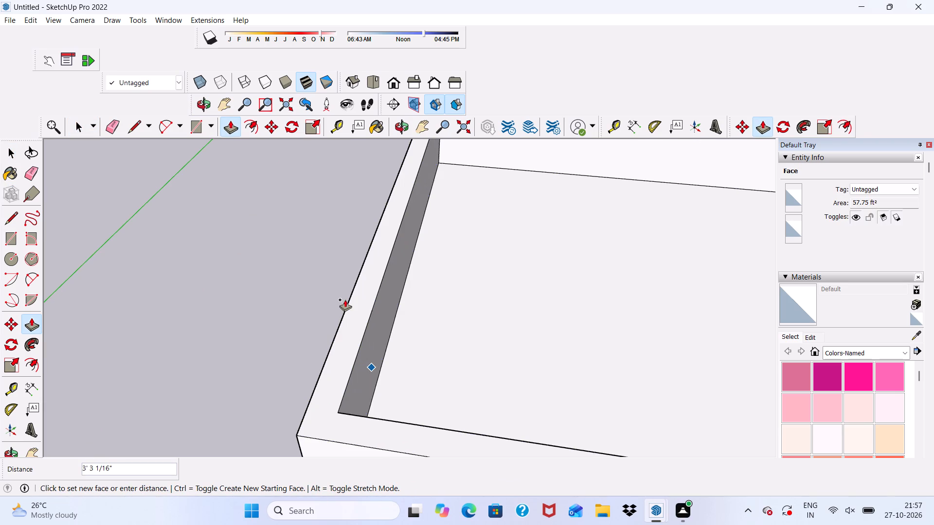
text(10')
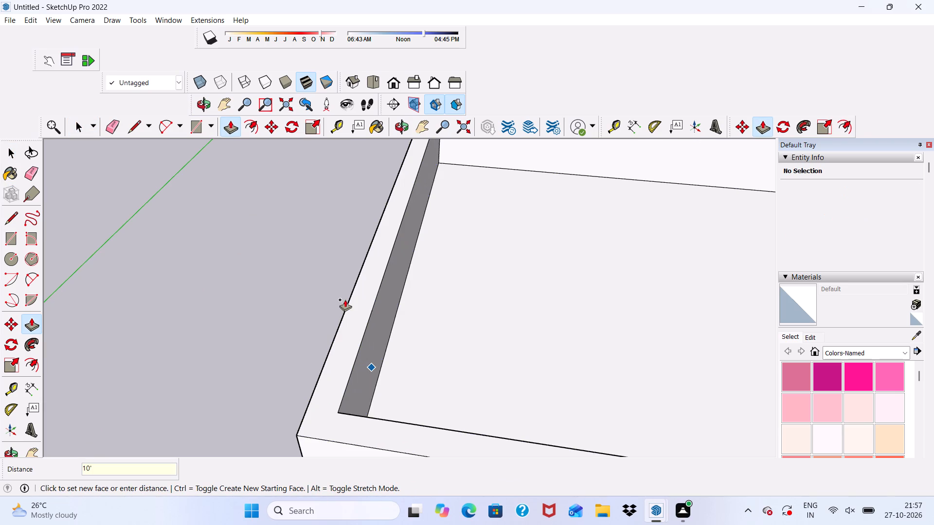
key(Return)
scroll(345, 299, down, 12)
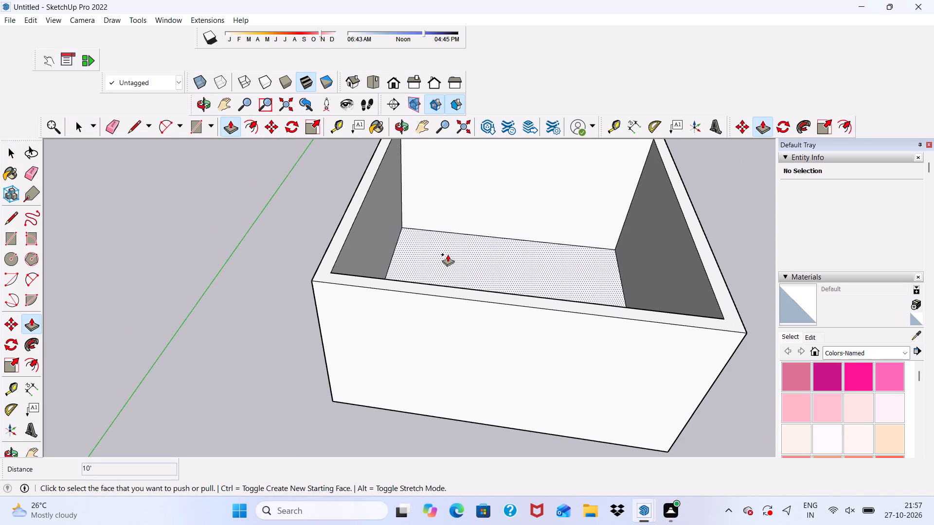
Extrude the inner floor face upward by 10', level with the top of the walls.
click(448, 254)
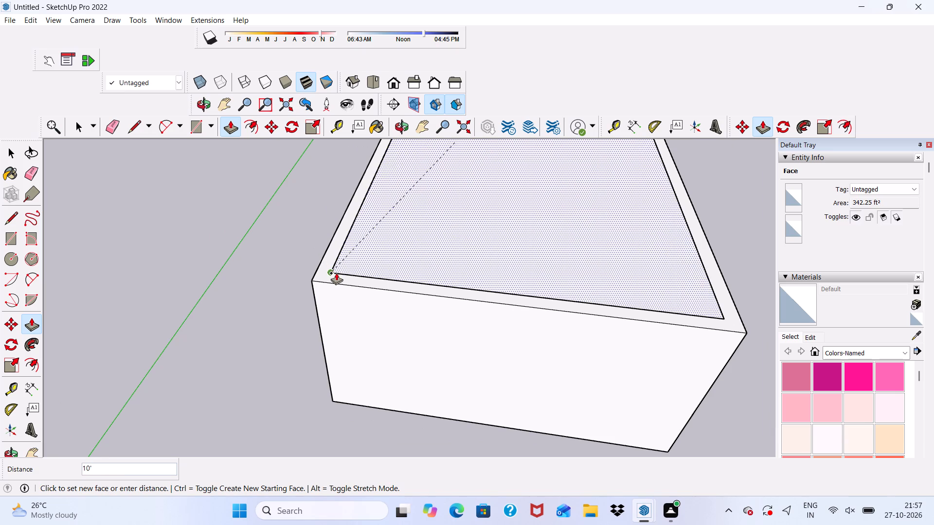
click(336, 273)
scroll(332, 280, down, 5)
middle_drag(347, 323, 339, 215)
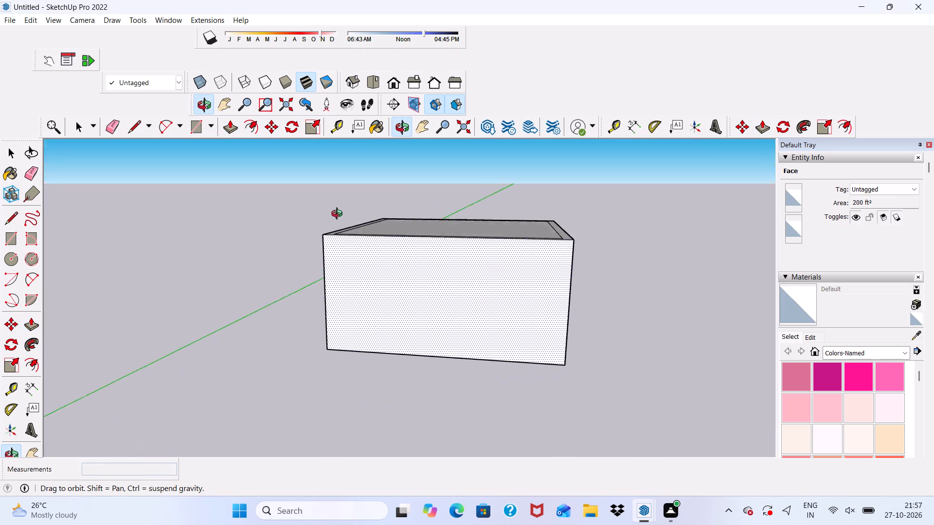
middle_drag(339, 215, 308, 353)
key(space)
Examine the box from several angles, from ground level and from above its top face.
scroll(355, 316, down, 6)
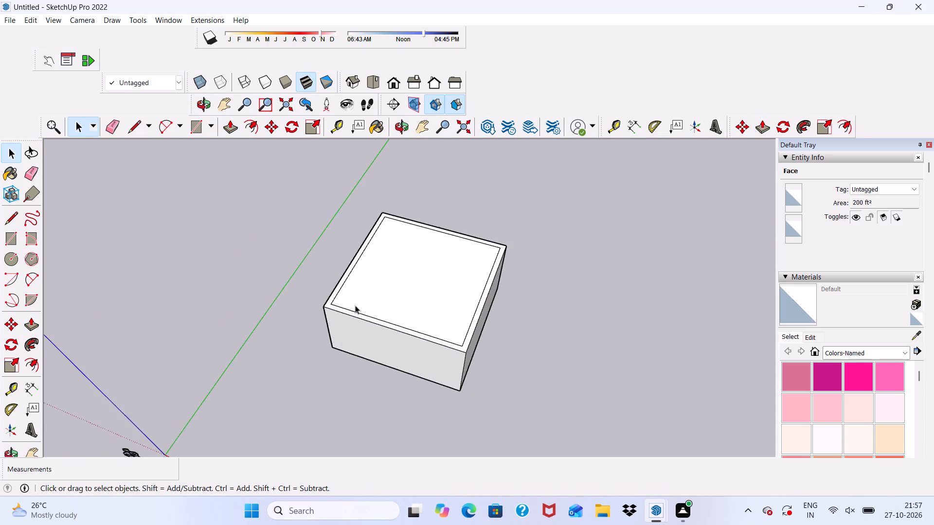
scroll(355, 305, down, 3)
middle_drag(441, 338, 500, 268)
scroll(500, 268, up, 1)
scroll(500, 268, down, 5)
middle_drag(500, 293, 500, 185)
scroll(391, 304, up, 2)
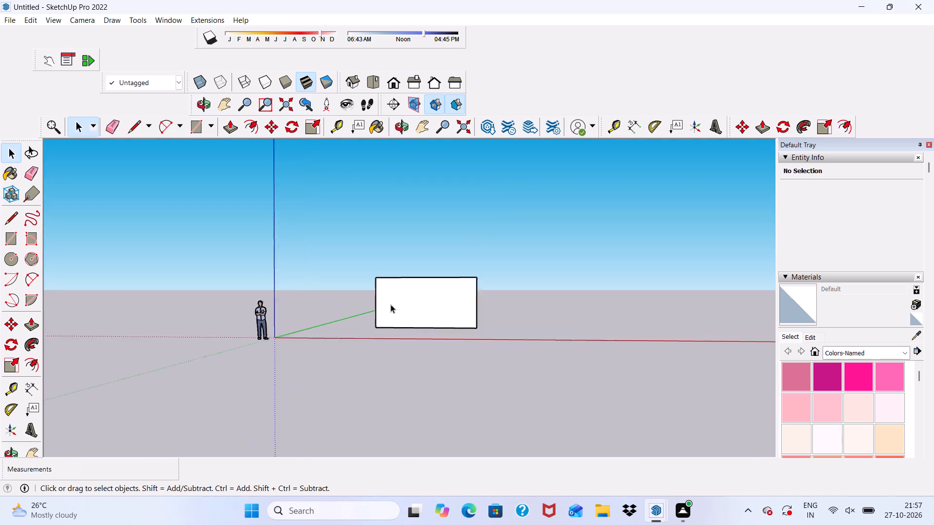
scroll(391, 304, up, 12)
scroll(415, 239, down, 1)
middle_drag(415, 239, 386, 355)
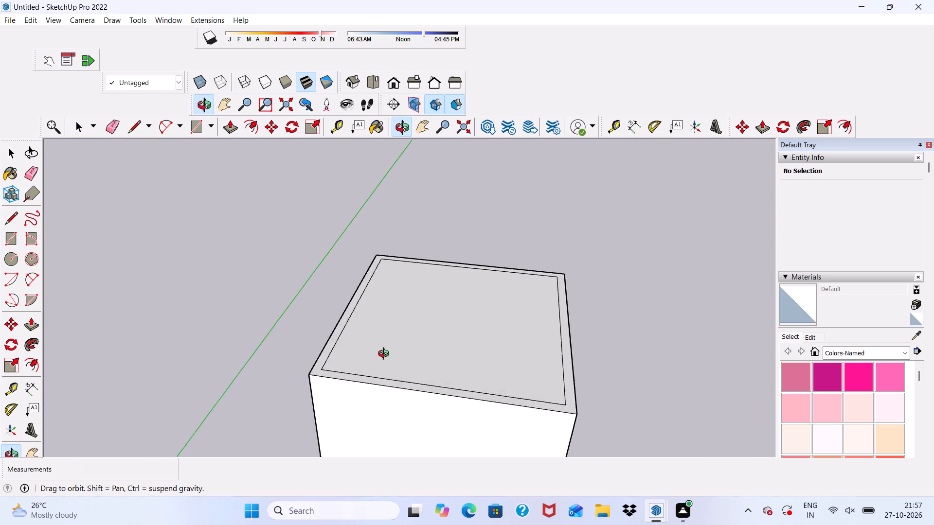
middle_drag(386, 355, 352, 389)
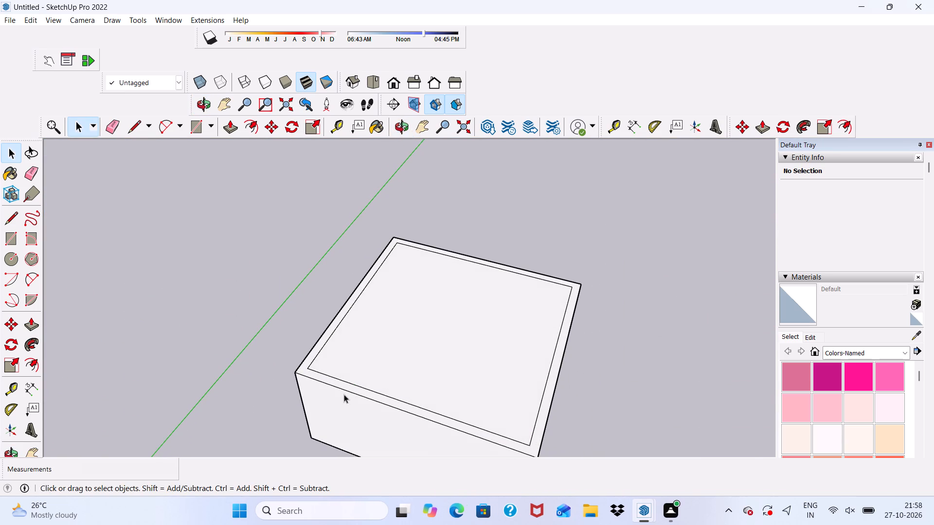
scroll(342, 383, down, 3)
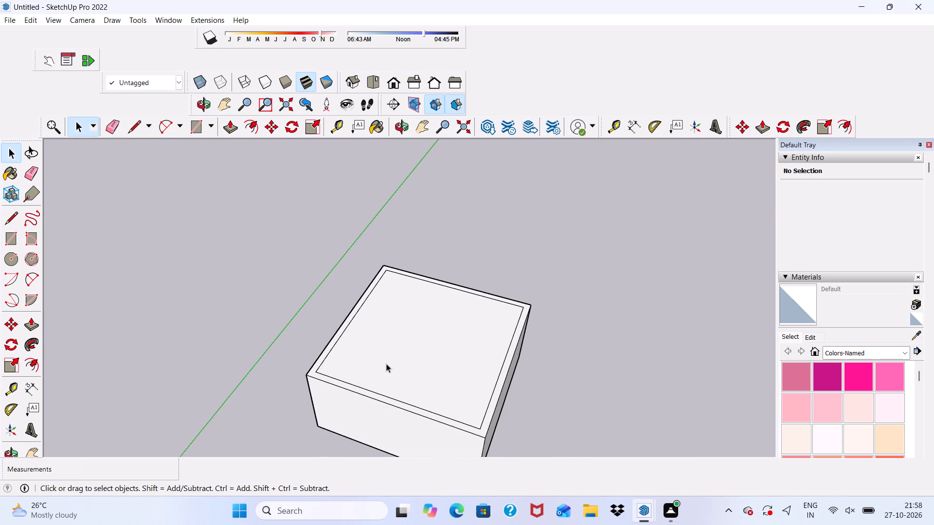
scroll(316, 332, down, 1)
Draw a line across the top border from the front inner corner nearest the green axis to the front outer edge, parallel to the green axis.
click(341, 122)
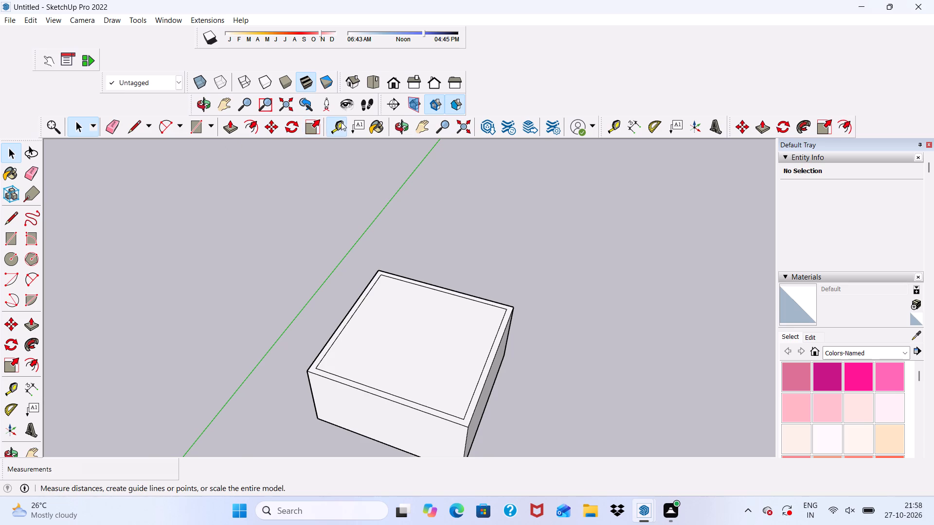
scroll(345, 420, up, 3)
scroll(369, 365, up, 3)
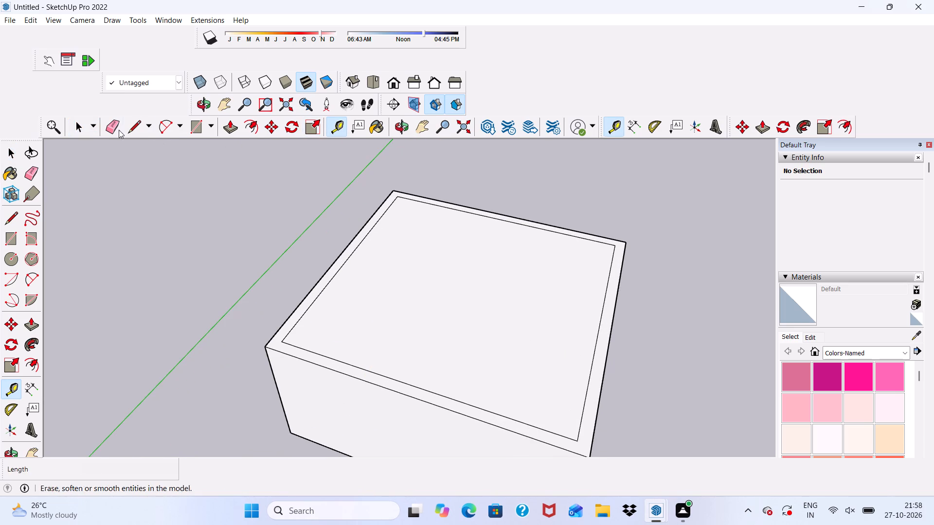
click(140, 125)
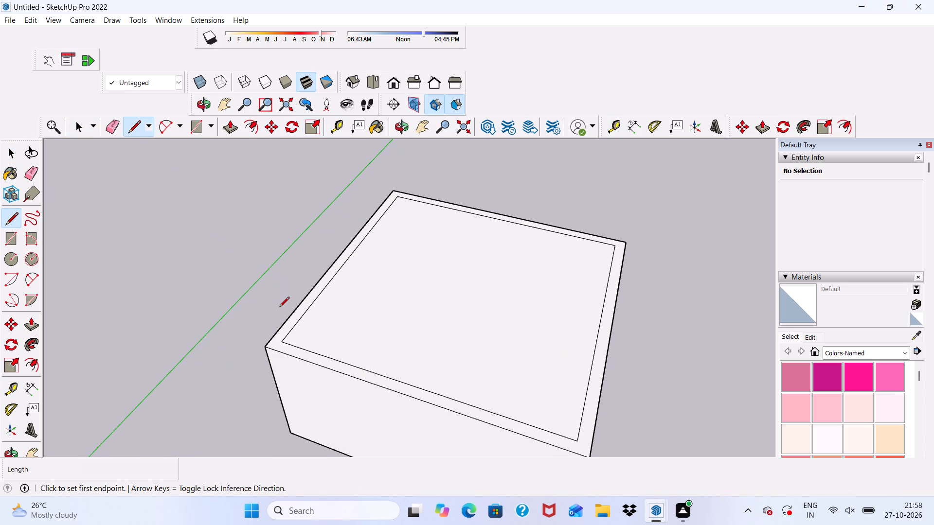
scroll(281, 310, down, 2)
scroll(287, 333, up, 11)
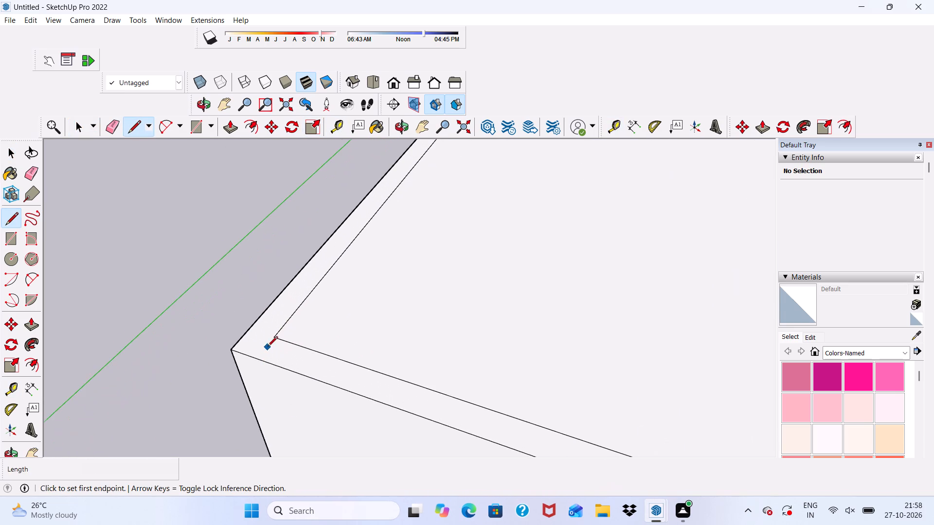
scroll(268, 347, up, 3)
click(272, 337)
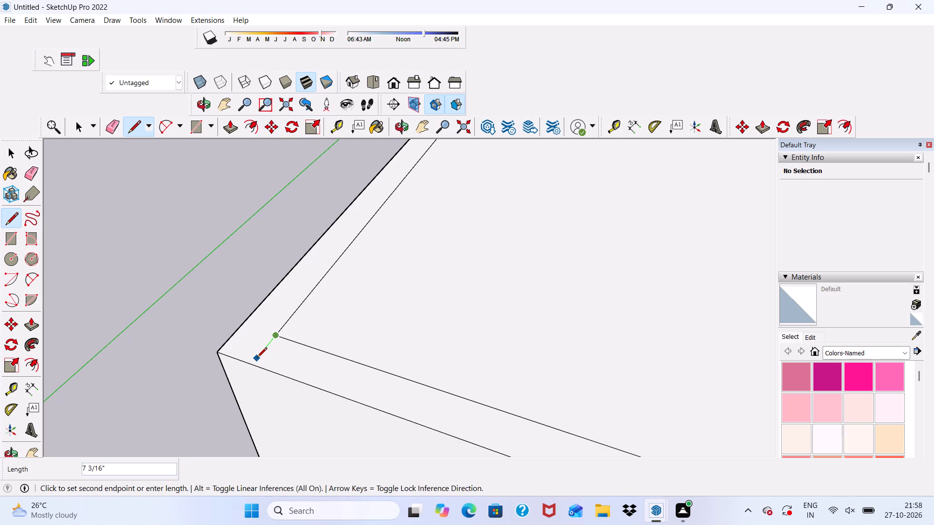
click(255, 364)
Draw a 9" line parallel to the green axis from the other front inner corner to the front outer edge of the top.
scroll(200, 342, down, 5)
scroll(279, 323, down, 2)
scroll(330, 328, down, 4)
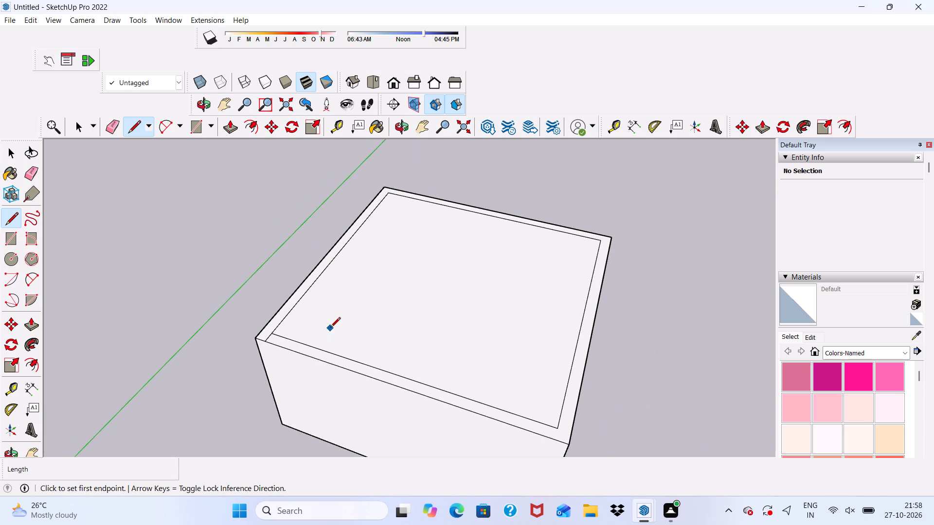
scroll(281, 307, down, 4)
scroll(472, 394, up, 7)
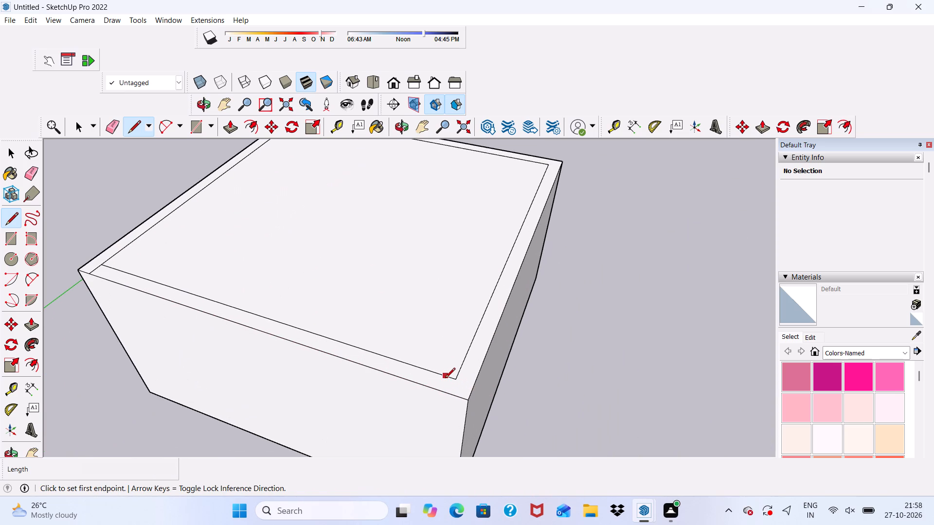
scroll(456, 378, up, 5)
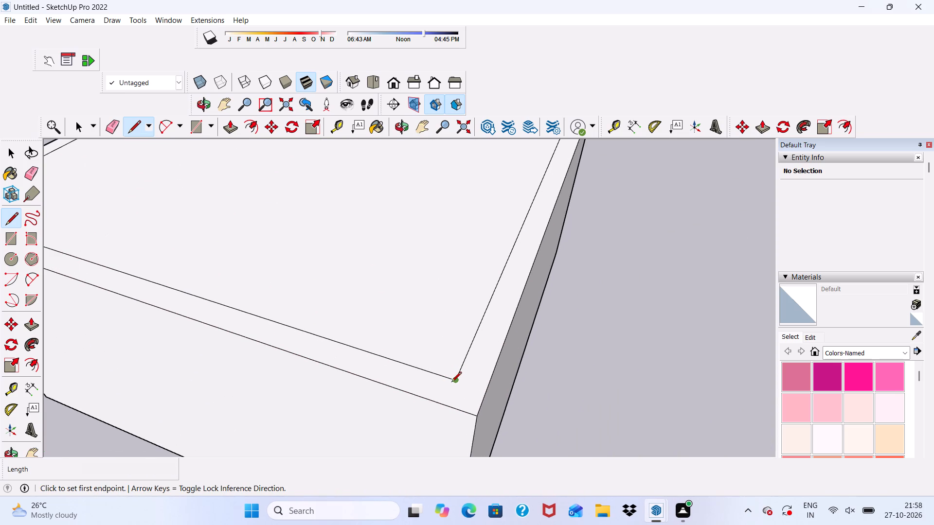
click(455, 382)
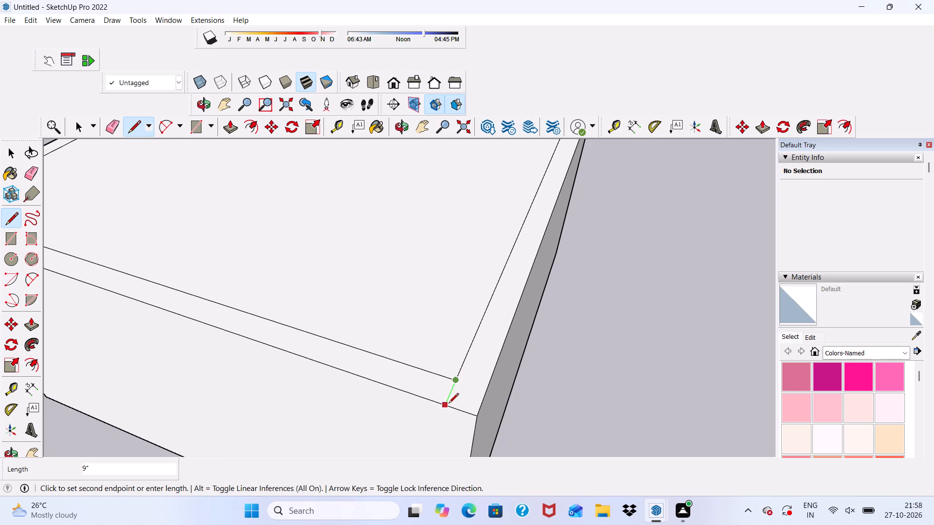
click(449, 404)
key(space)
Place a guide line on the top face parallel to the front outer edge, about 3' 8" in from it.
scroll(460, 376, down, 3)
scroll(419, 339, down, 5)
middle_drag(413, 371, 408, 387)
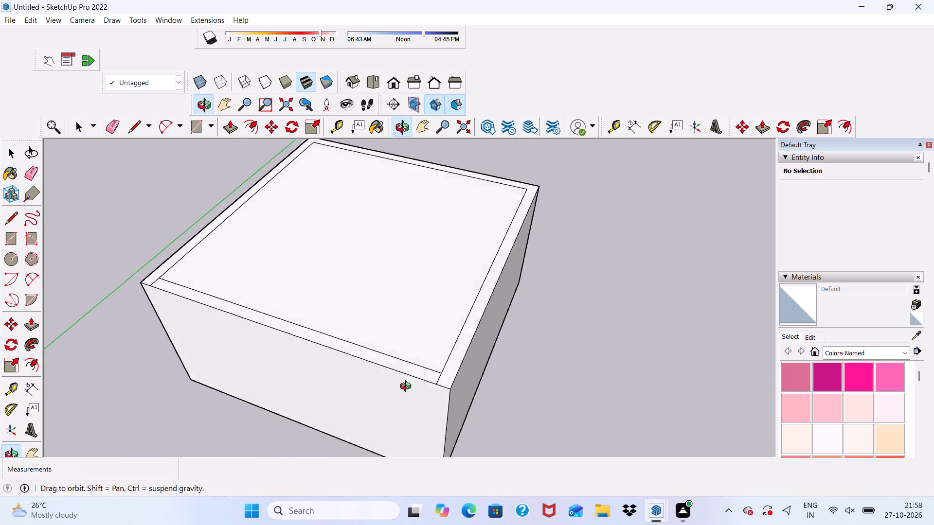
middle_drag(408, 387, 371, 433)
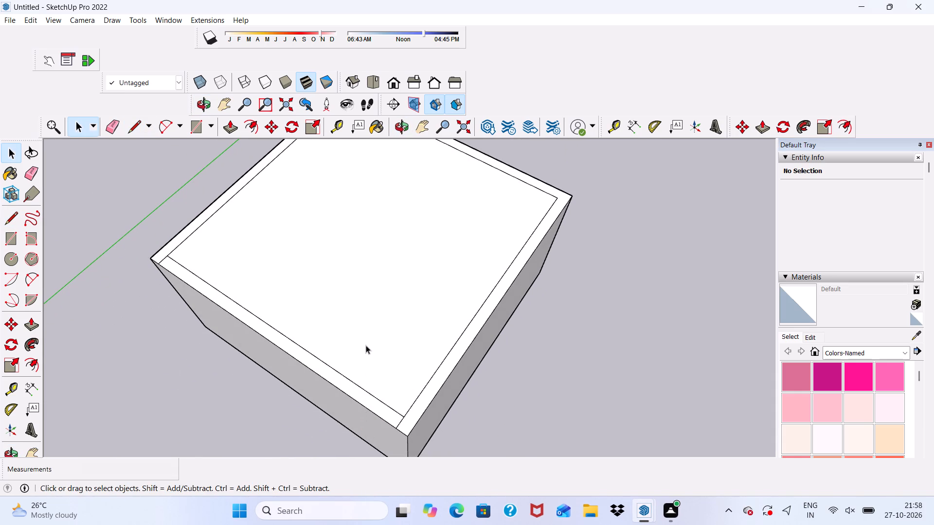
click(343, 125)
scroll(236, 324, up, 2)
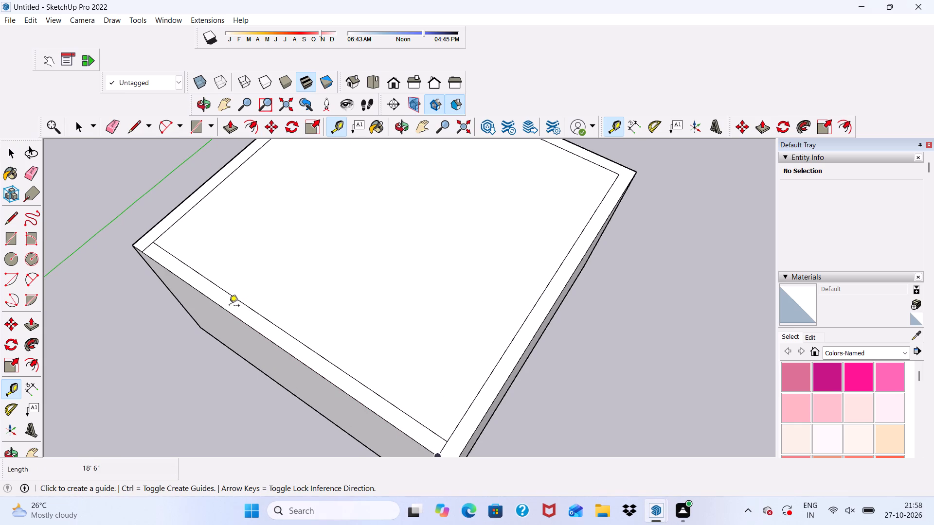
click(232, 311)
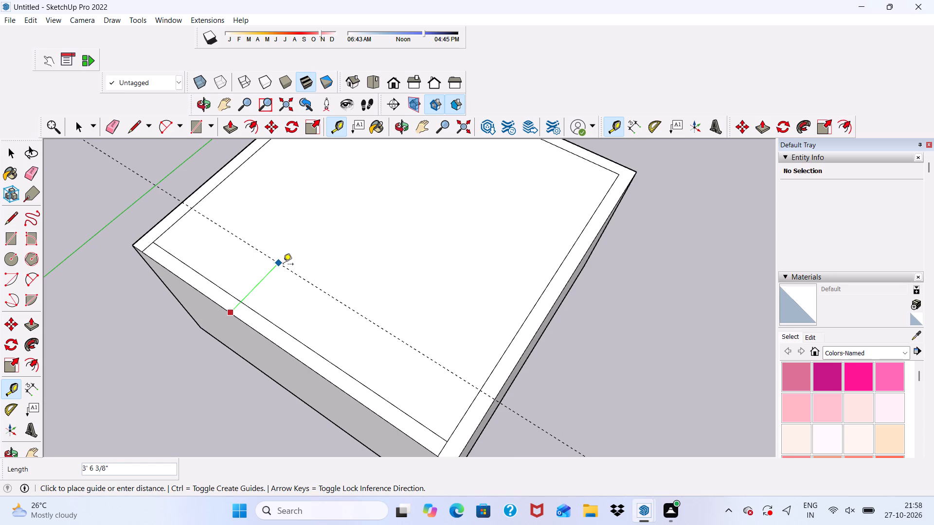
click(283, 264)
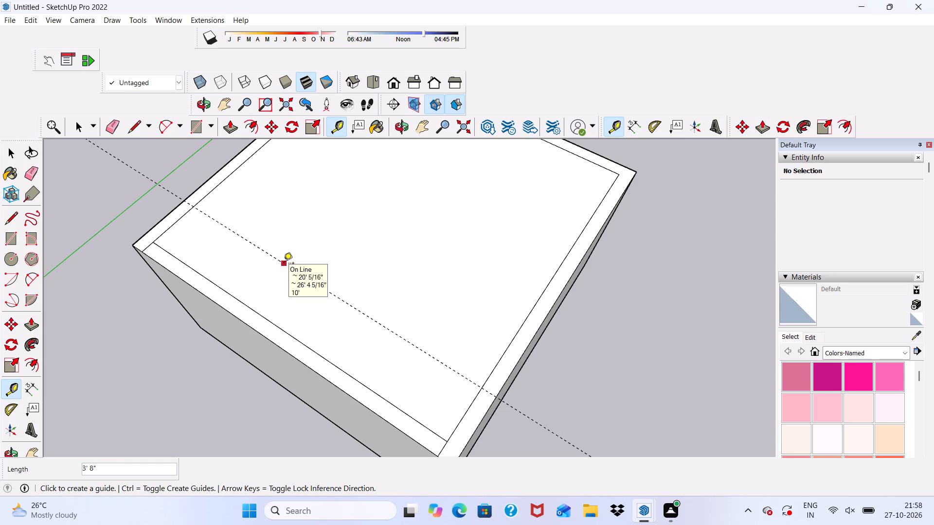
Place a second guide line parallel to the first, offset 6" toward the front edge.
click(284, 264)
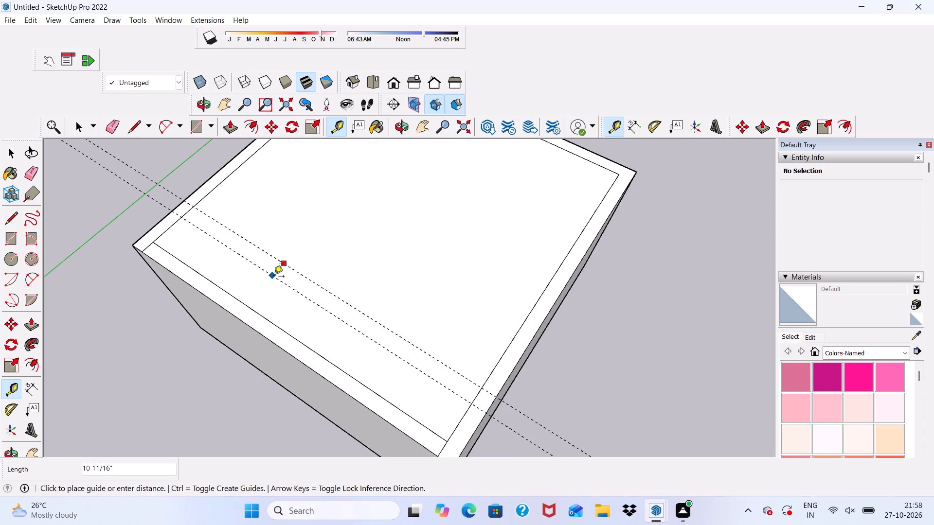
key(6)
key(shift+quotedbl)
key(Return)
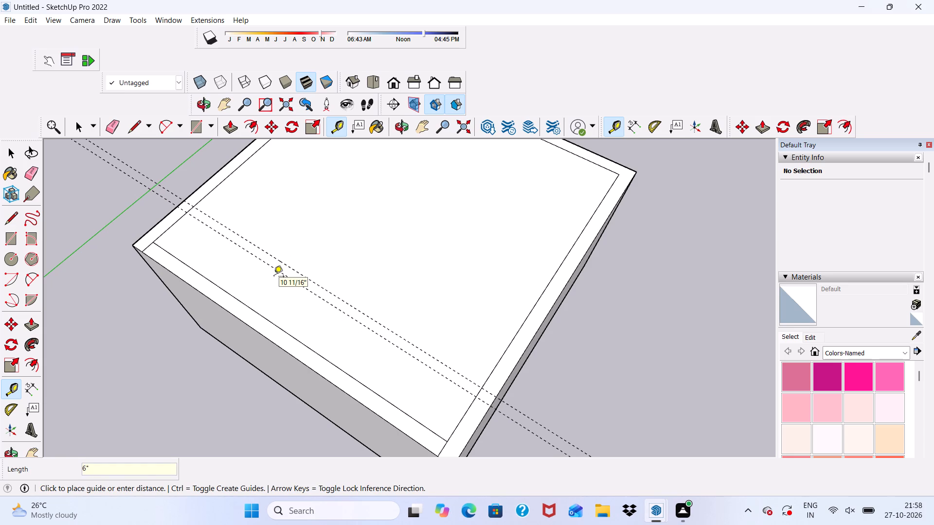
Draw an 18' 6" line along the guide farther from the front edge, between the two inner side border lines.
click(129, 125)
scroll(198, 219, down, 1)
middle_drag(200, 232, 281, 279)
scroll(181, 293, up, 3)
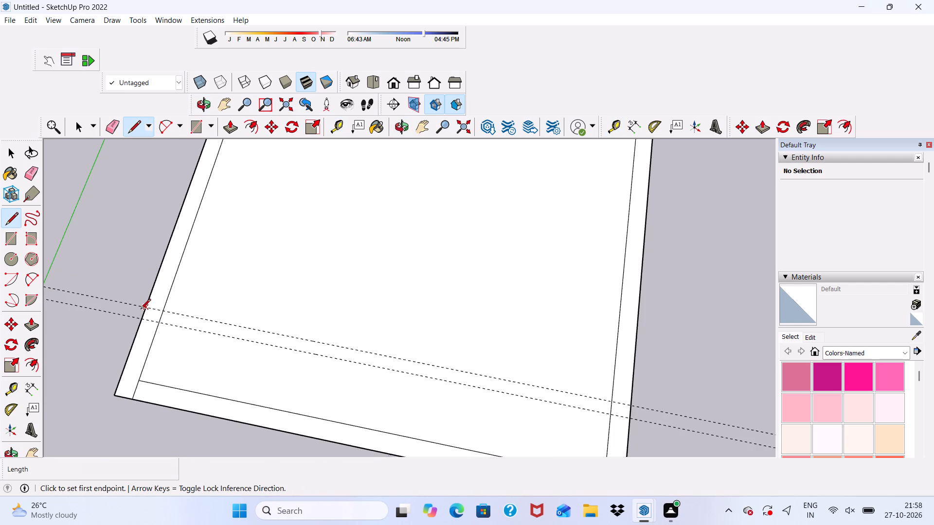
click(166, 309)
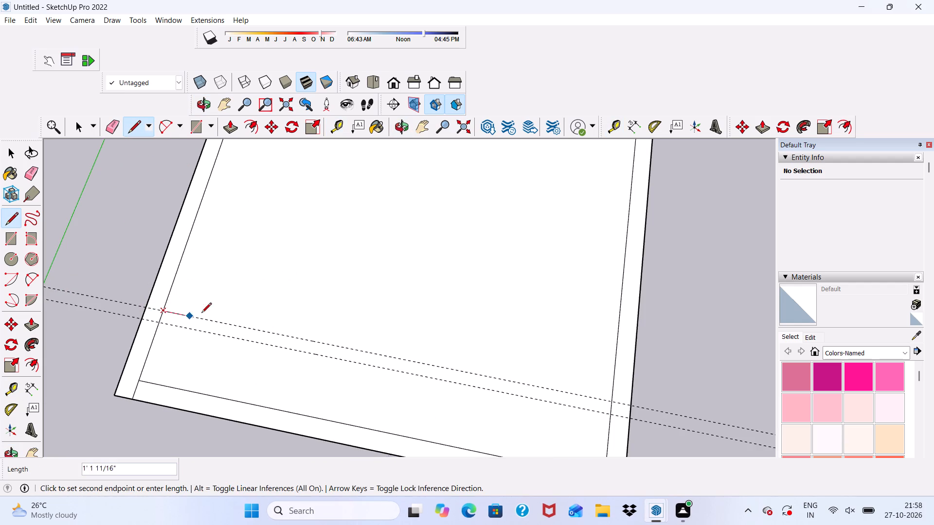
scroll(285, 328, down, 4)
scroll(317, 264, down, 5)
scroll(358, 320, up, 3)
scroll(484, 334, up, 7)
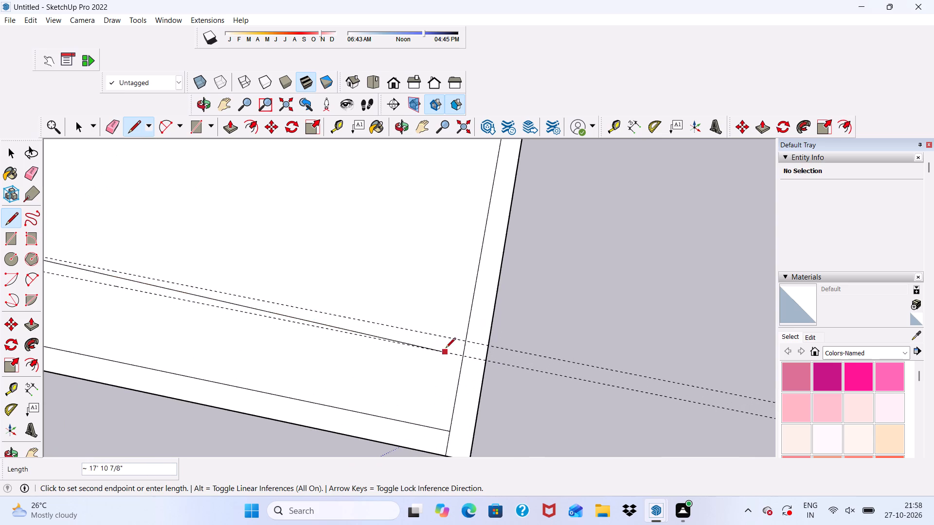
click(466, 343)
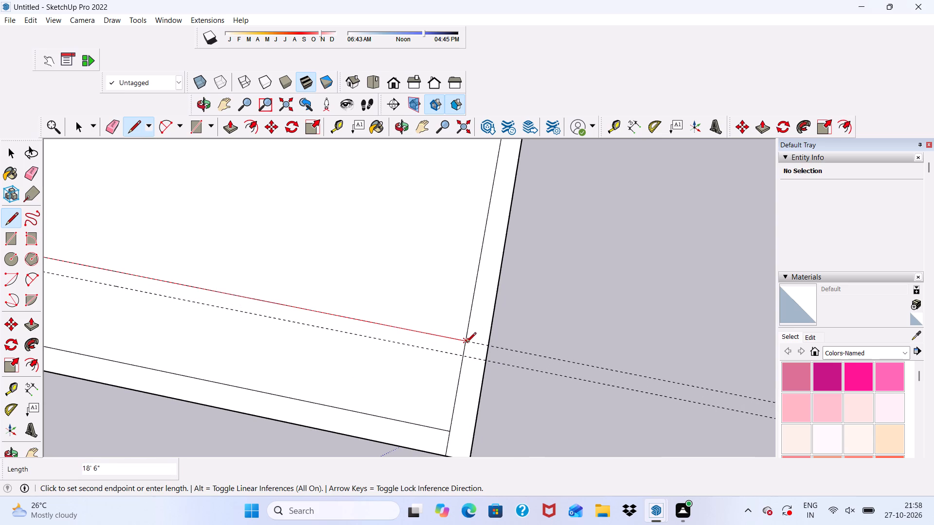
Draw the matching 18' 6" line along the guide nearer the front edge, closing the 6" strip.
click(462, 358)
scroll(423, 339, down, 5)
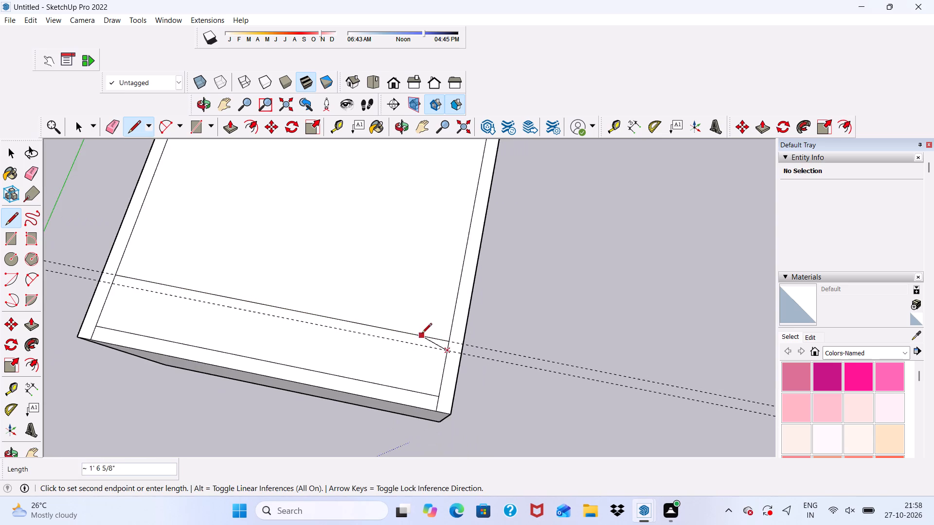
scroll(422, 334, down, 5)
scroll(383, 329, up, 4)
scroll(203, 302, up, 4)
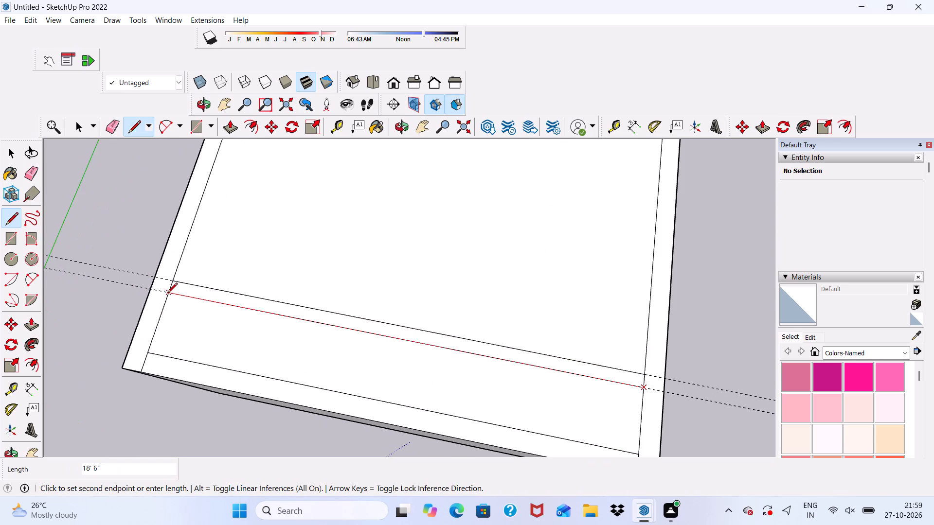
click(167, 294)
Erase both parallel guide lines.
click(112, 126)
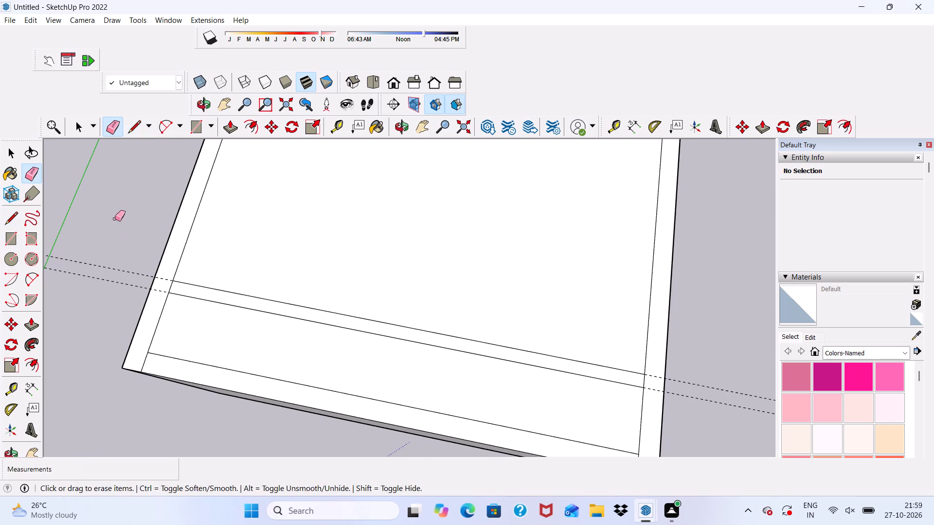
drag(118, 263, 117, 287)
Erase the short border segments at both ends of the 6" strip so it merges with the side wall tops.
scroll(181, 295, up, 3)
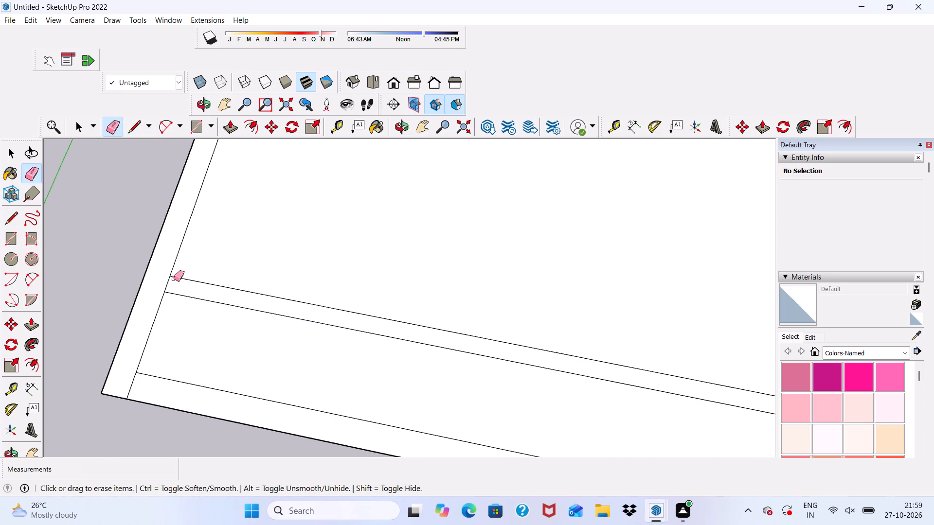
drag(174, 279, 164, 279)
scroll(157, 274, down, 6)
middle_drag(169, 367, 183, 286)
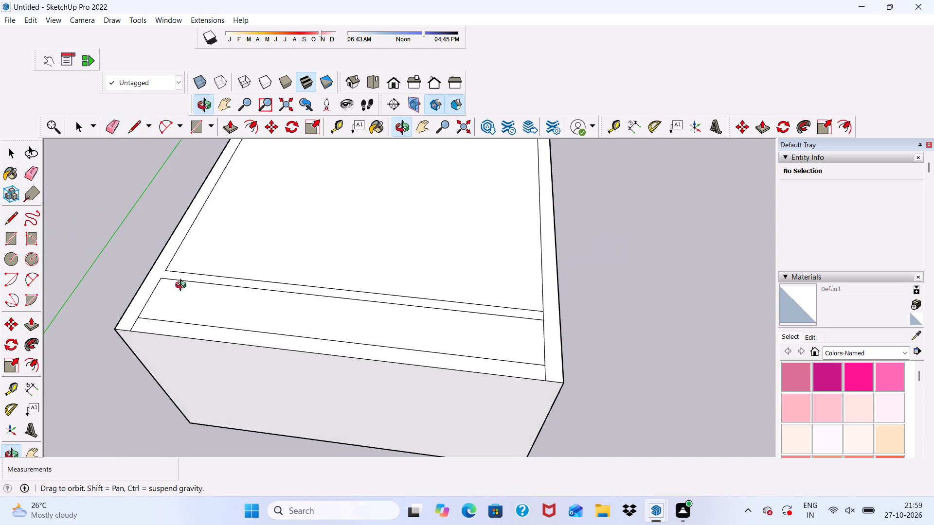
middle_drag(183, 286, 184, 283)
scroll(184, 283, up, 1)
scroll(184, 283, down, 4)
middle_drag(181, 298, 187, 264)
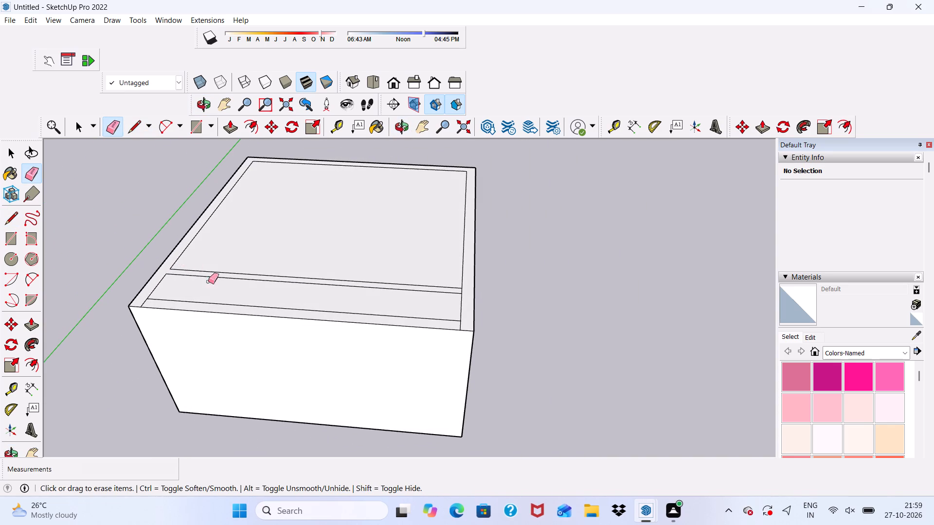
scroll(425, 301, up, 8)
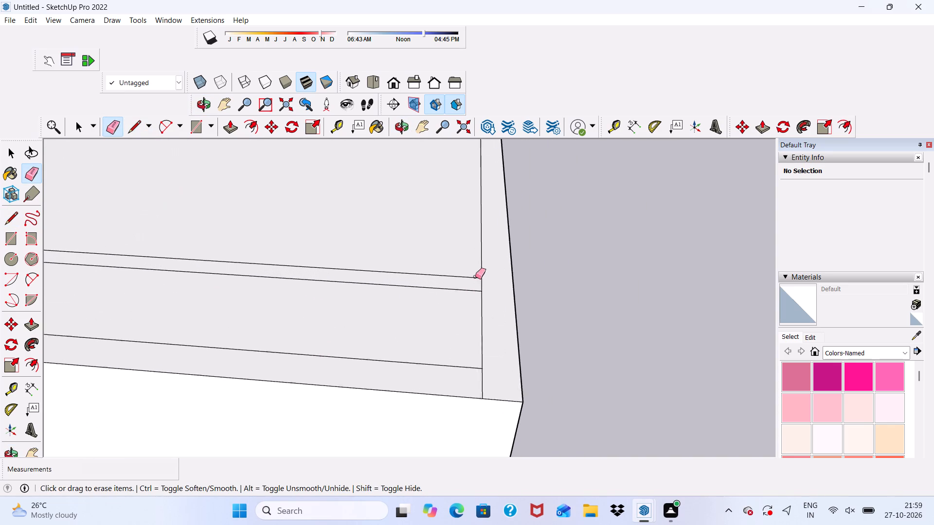
scroll(475, 277, up, 1)
drag(480, 286, 492, 286)
scroll(492, 286, down, 9)
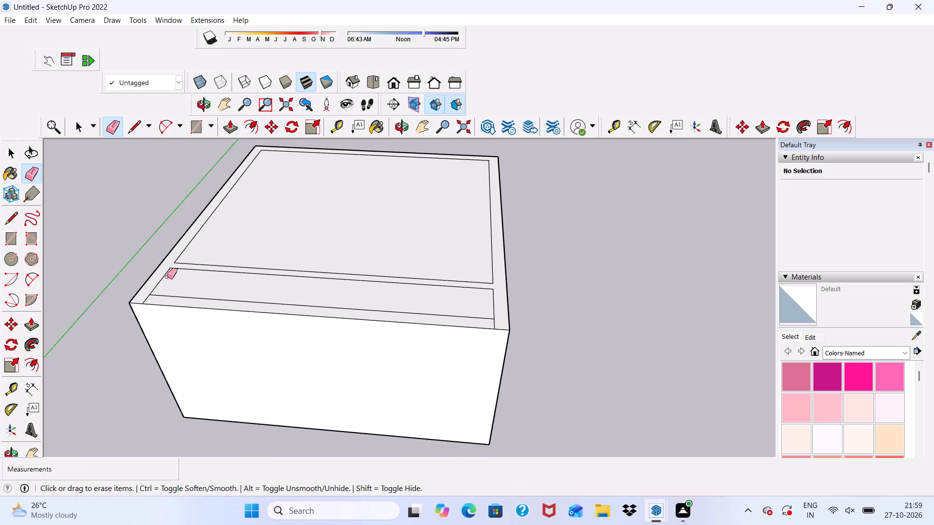
Push/Pull the merged wall-top face, including the cross strip, up 10' while leaving out the front border.
scroll(167, 276, up, 6)
key(space)
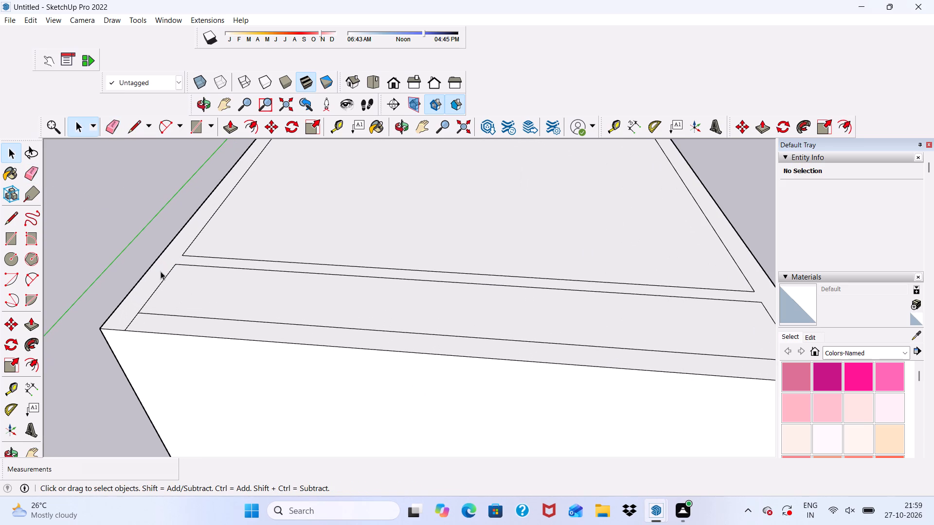
click(161, 271)
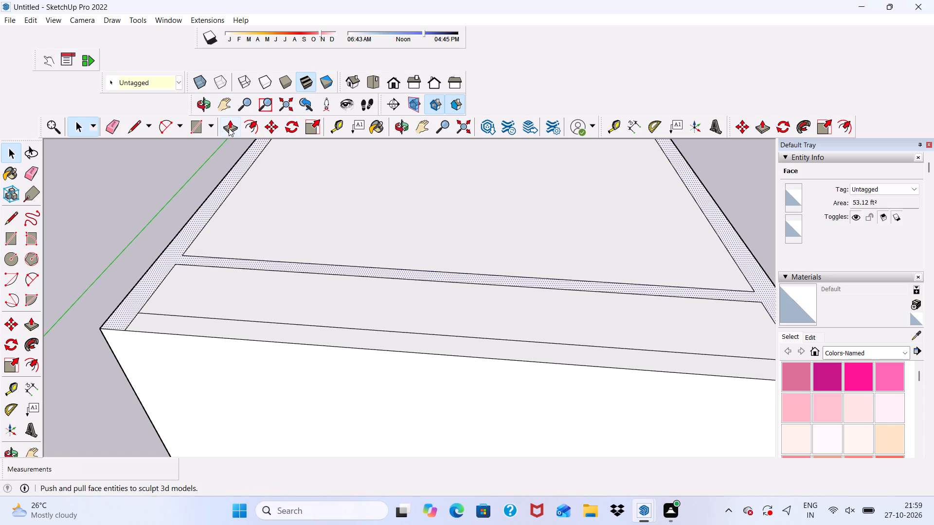
click(229, 128)
scroll(164, 313, up, 3)
click(138, 275)
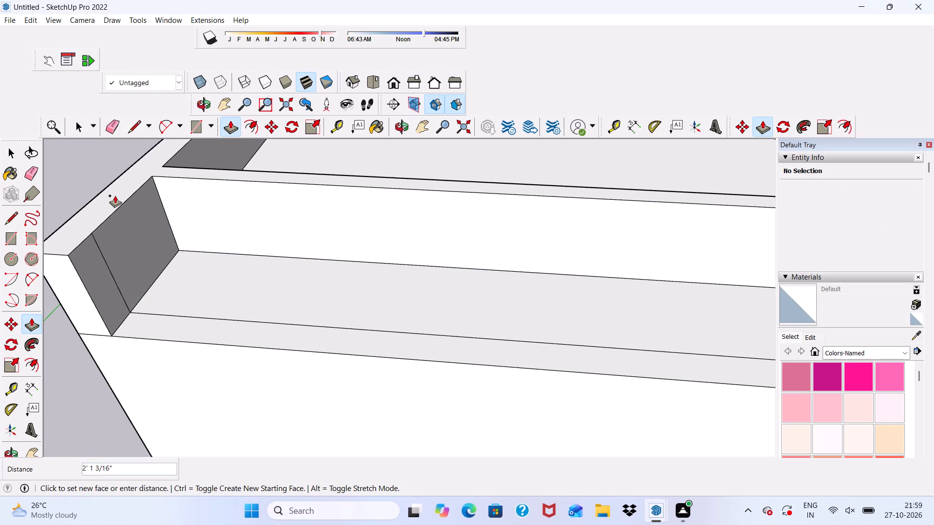
text(10')
key(Return)
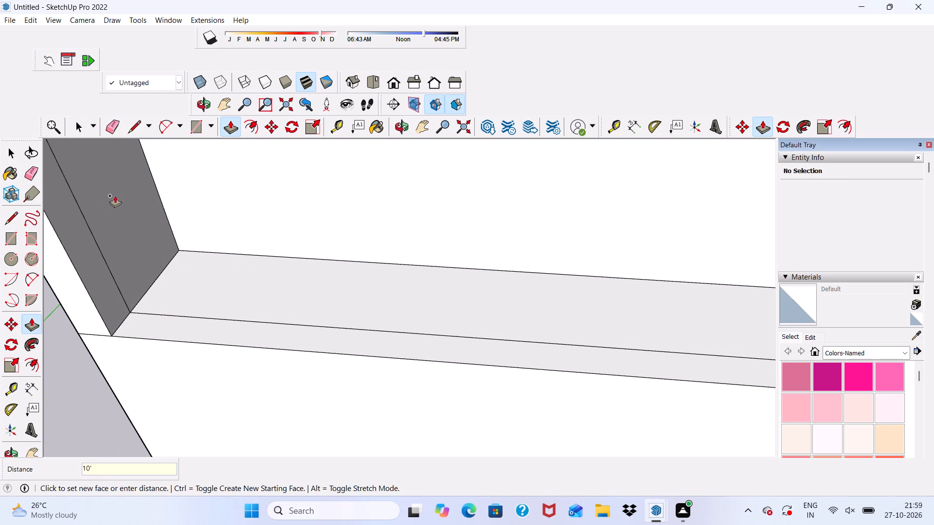
Draw a 20' by 20' rectangle over the raised walls, from the front outer corner near the green axis to the diagonally opposite corner.
scroll(115, 195, down, 17)
middle_drag(360, 234, 360, 135)
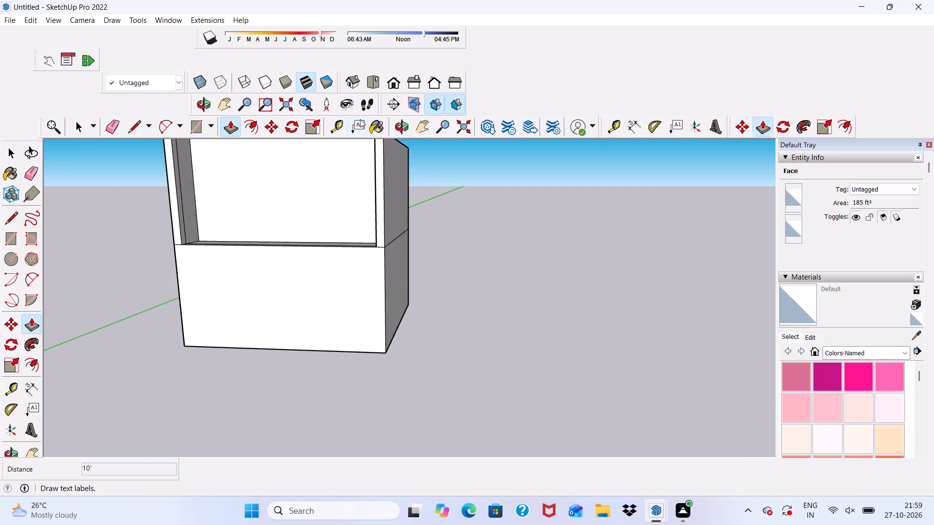
scroll(326, 193, down, 10)
scroll(287, 203, up, 8)
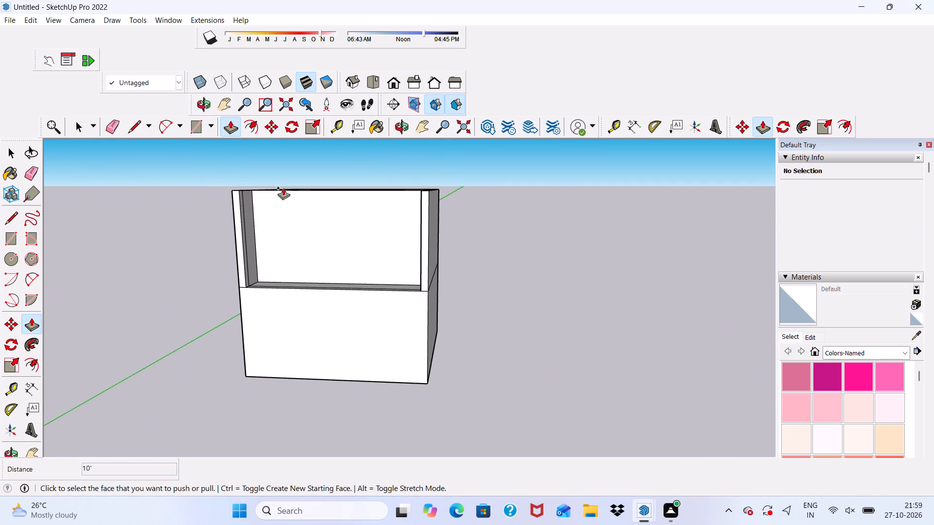
key(space)
scroll(309, 248, down, 1)
middle_drag(310, 265, 229, 304)
scroll(231, 220, up, 5)
scroll(272, 209, down, 1)
middle_drag(273, 210, 301, 289)
click(188, 123)
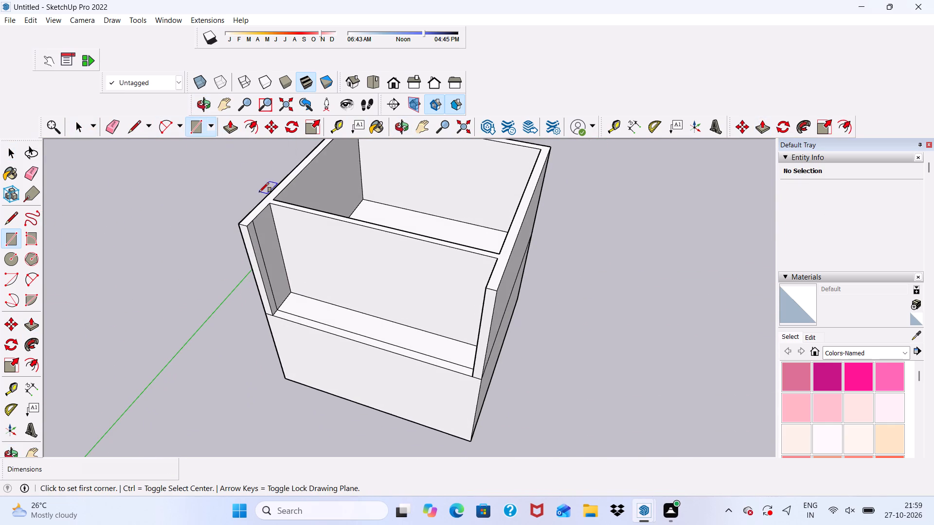
scroll(259, 192, up, 8)
click(221, 252)
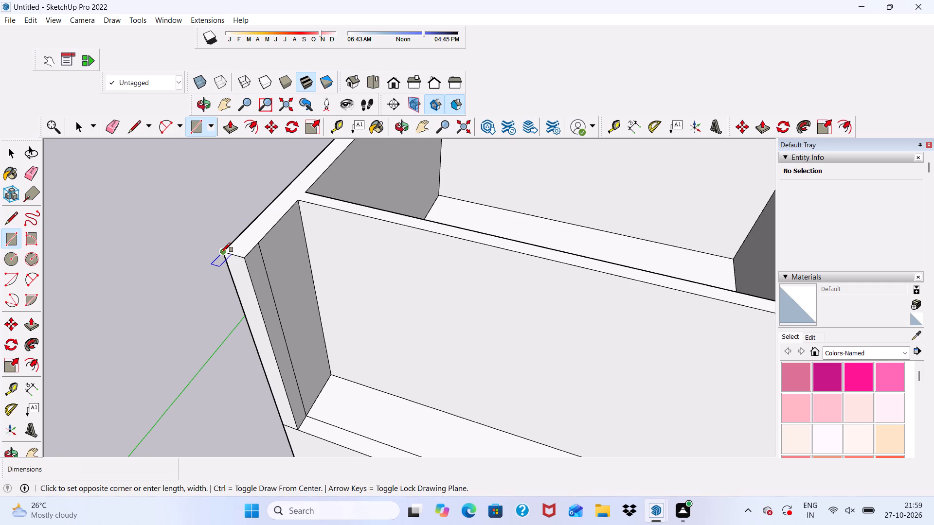
scroll(238, 258, down, 5)
scroll(324, 262, up, 1)
scroll(337, 219, down, 11)
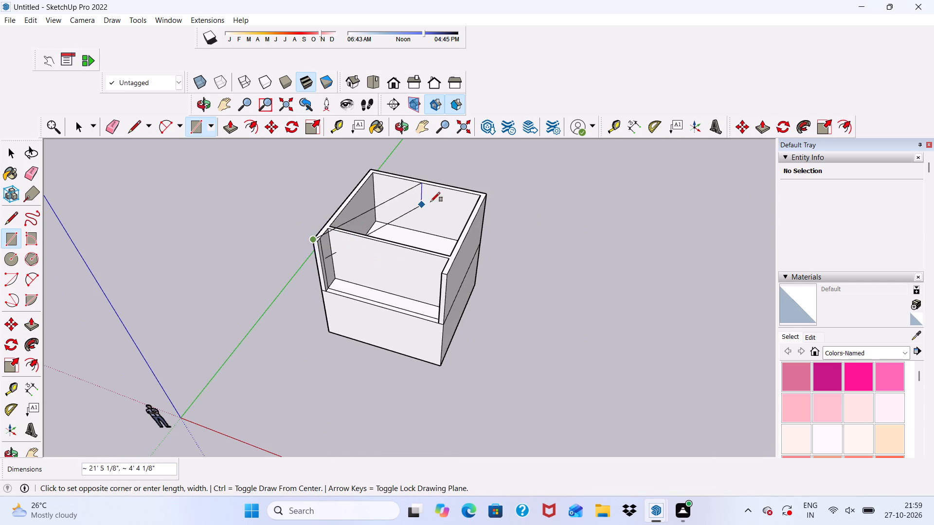
scroll(434, 200, up, 8)
scroll(491, 188, up, 1)
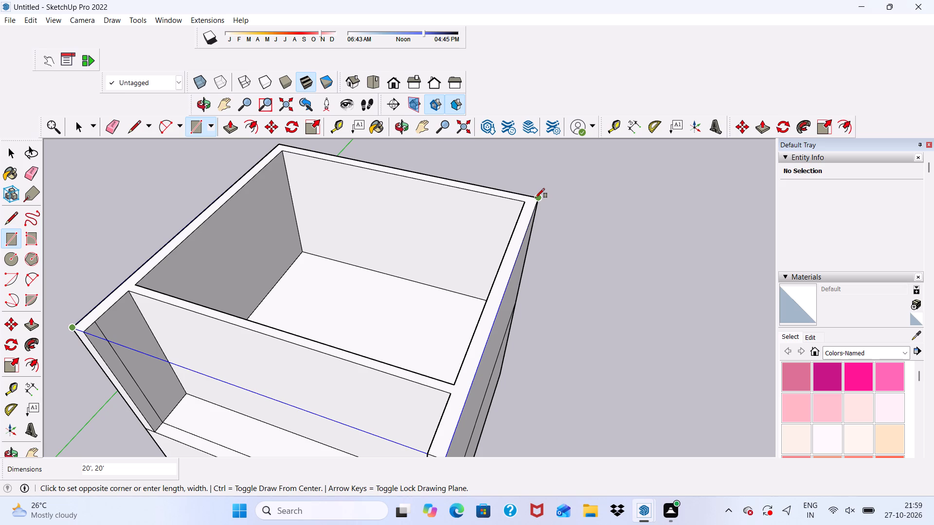
click(535, 198)
scroll(359, 218, down, 3)
scroll(307, 263, up, 1)
Delete the vertical face covering the upper front opening between the side walls.
key(space)
click(293, 382)
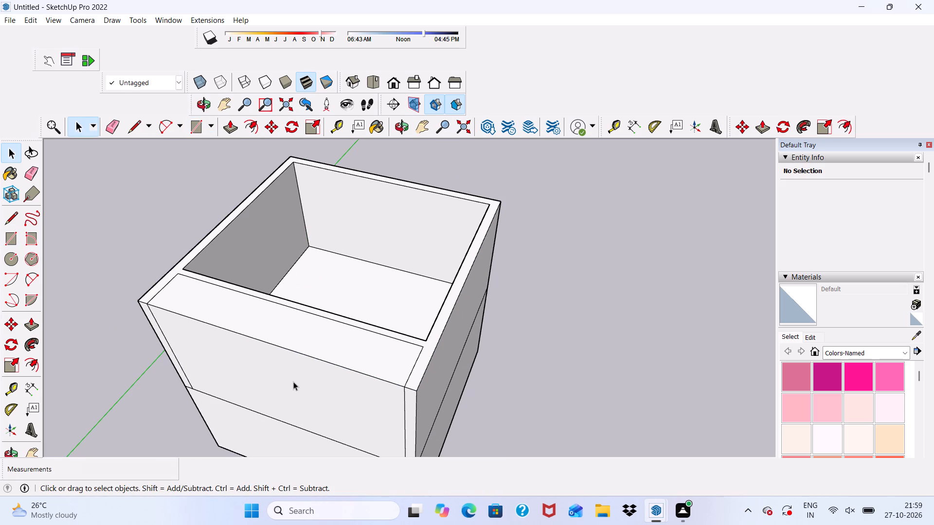
key(Delete)
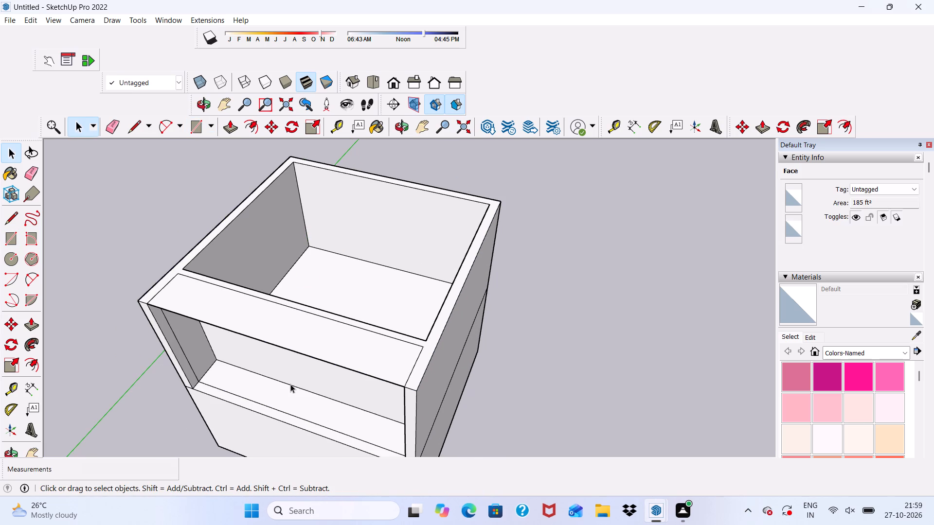
Push/Pull the top face over the upper front recess up 1' to form a slab.
scroll(290, 385, up, 3)
scroll(290, 385, down, 1)
scroll(303, 318, up, 1)
click(303, 318)
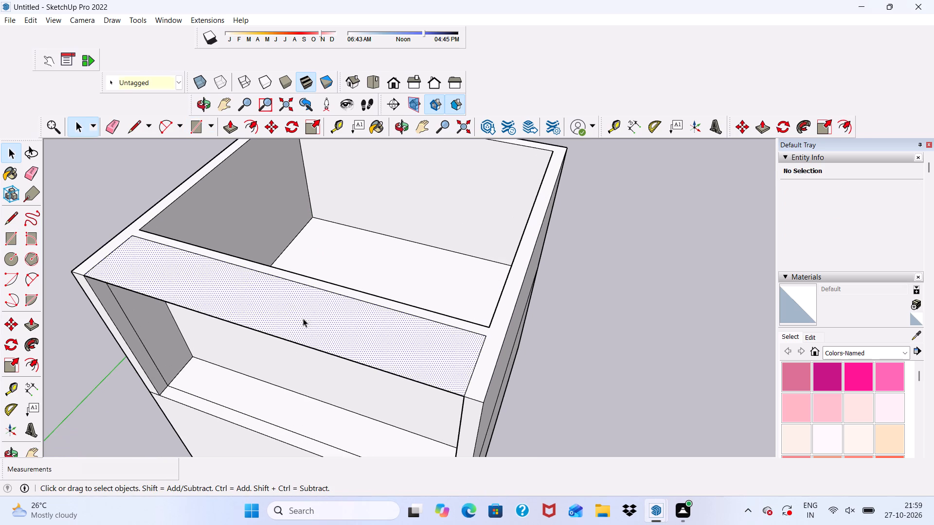
click(227, 124)
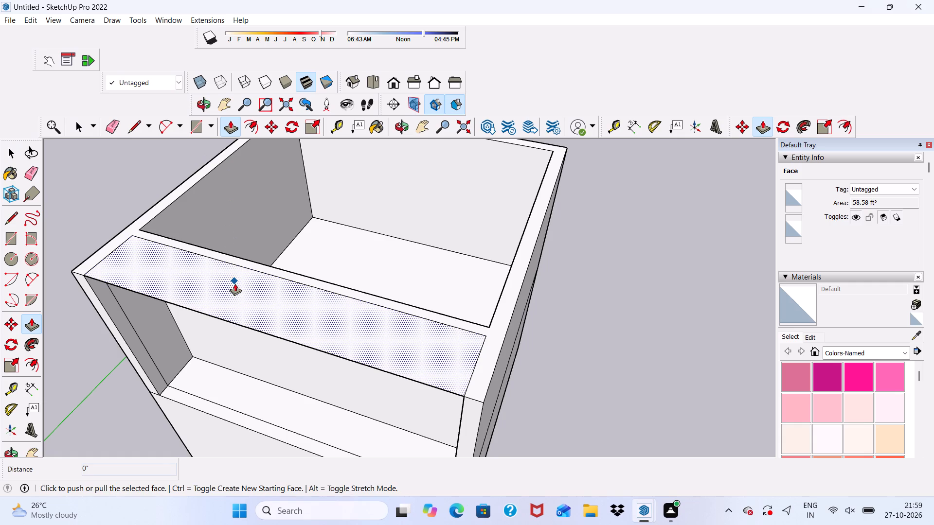
click(235, 283)
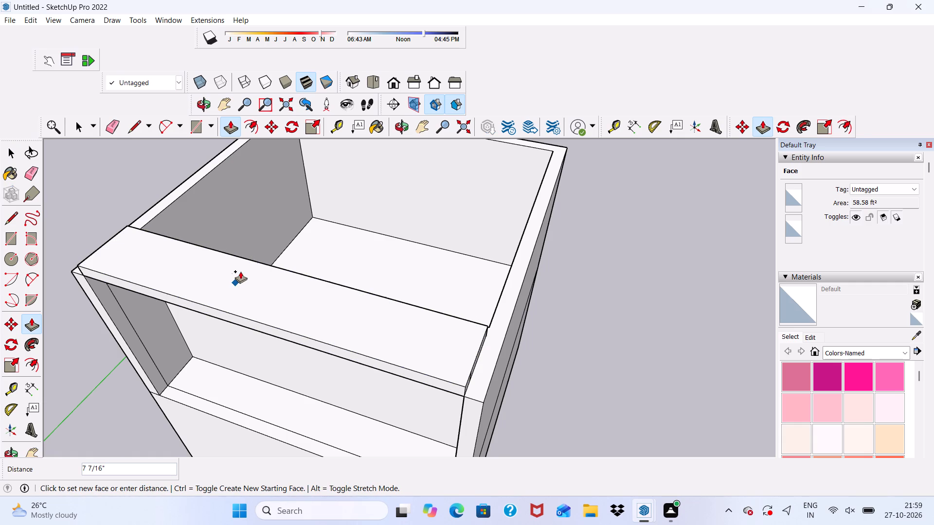
text(1')
key(Return)
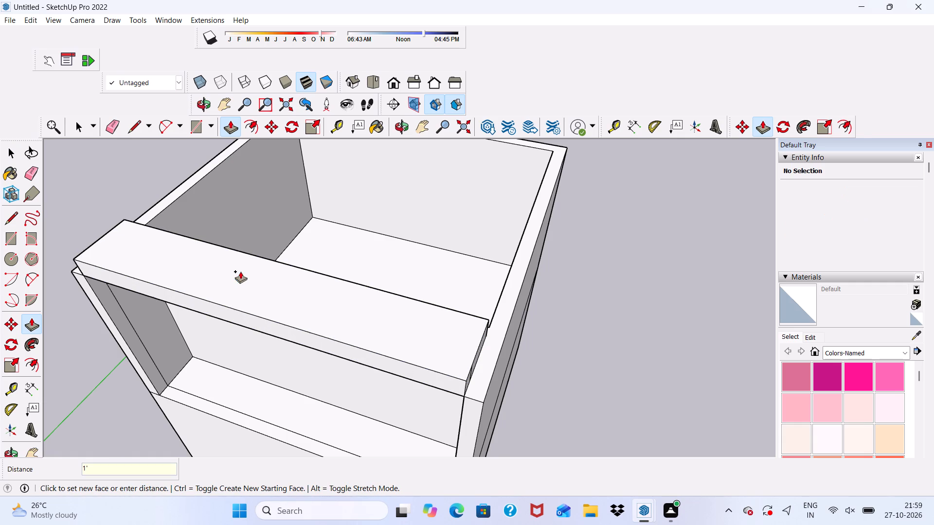
Erase the vertical line dividing the end face of the raised front slab.
scroll(256, 276, down, 1)
middle_drag(341, 335, 215, 280)
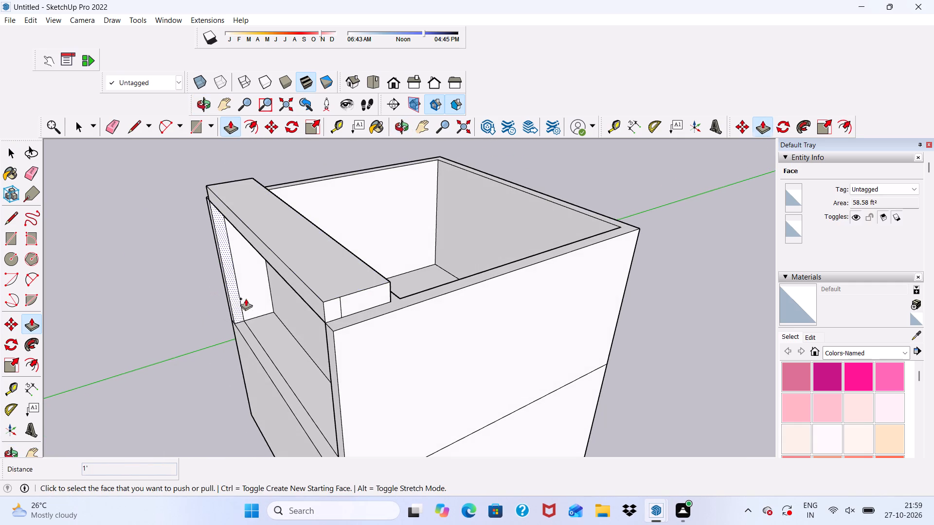
click(114, 123)
scroll(291, 319, up, 4)
click(397, 304)
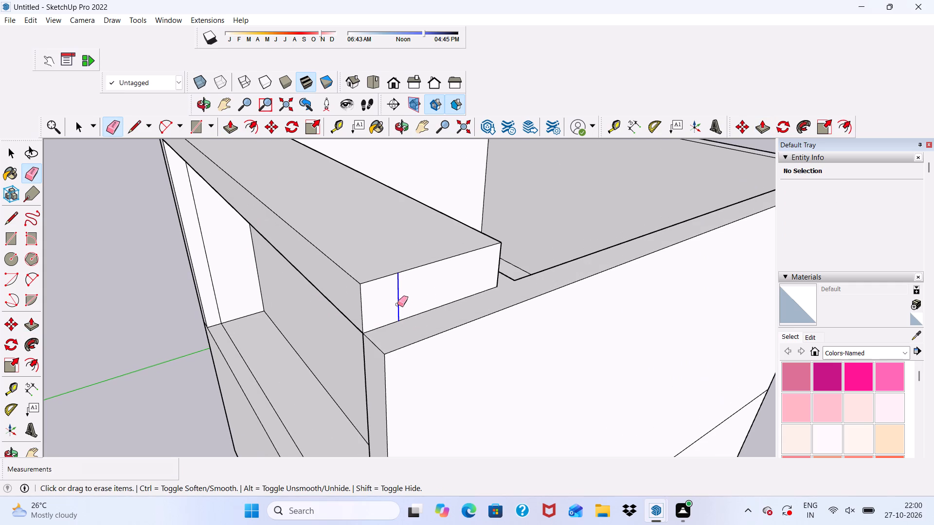
Pull the slab's end face out 9", flush with the outer side wall.
click(228, 123)
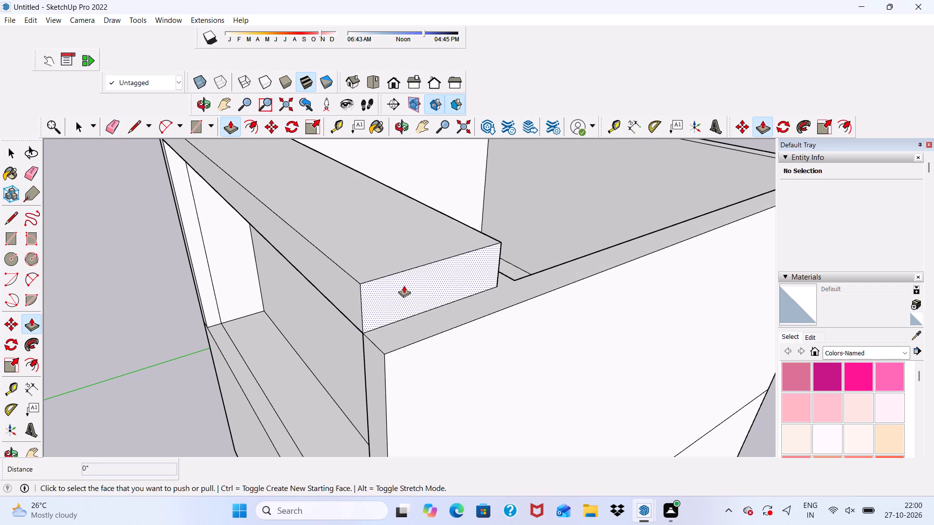
click(404, 285)
click(382, 367)
Pull the front slab's inner face 16' 10" across the open top of the building.
scroll(382, 323, down, 4)
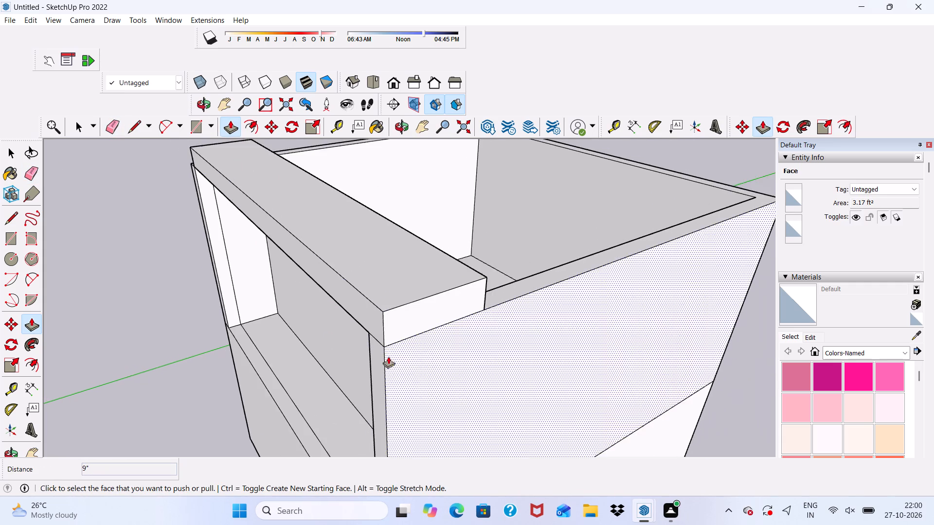
scroll(416, 357, up, 1)
scroll(446, 344, down, 5)
middle_drag(462, 399, 507, 326)
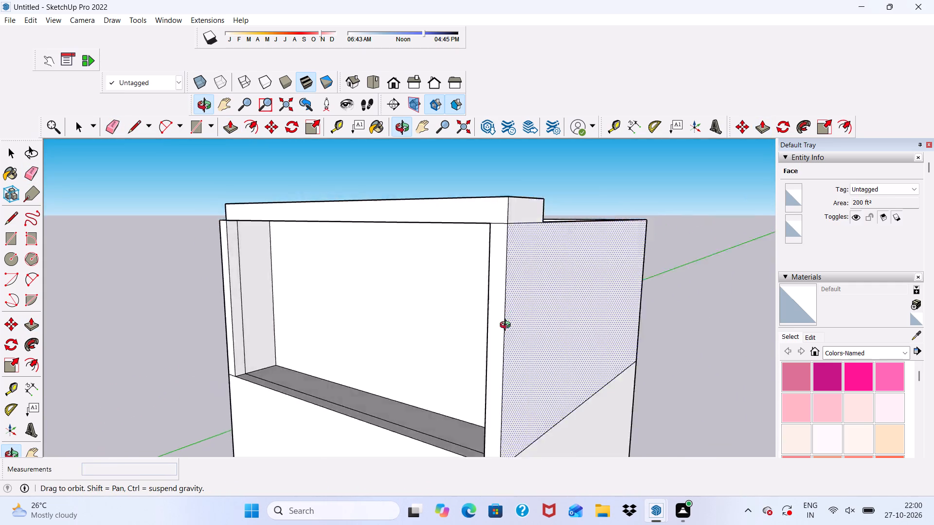
middle_drag(507, 326, 393, 379)
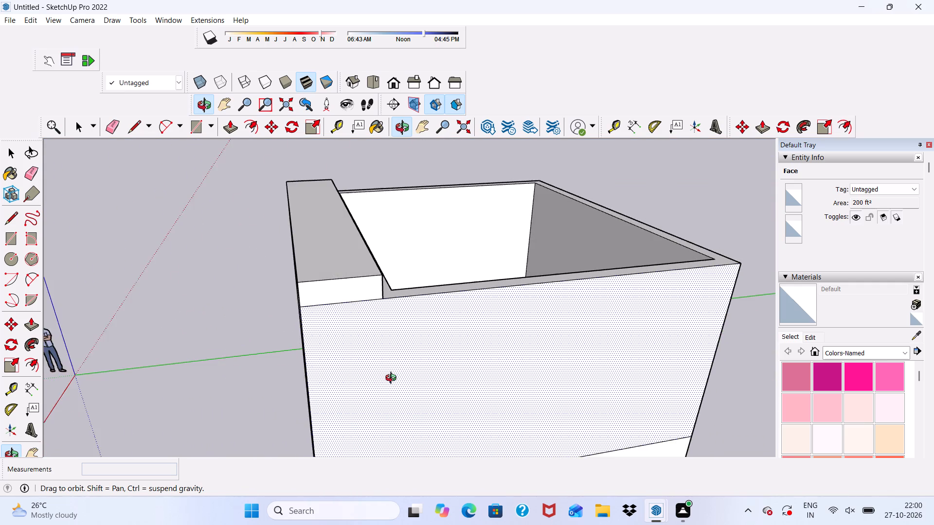
middle_drag(393, 379, 268, 422)
scroll(264, 291, up, 4)
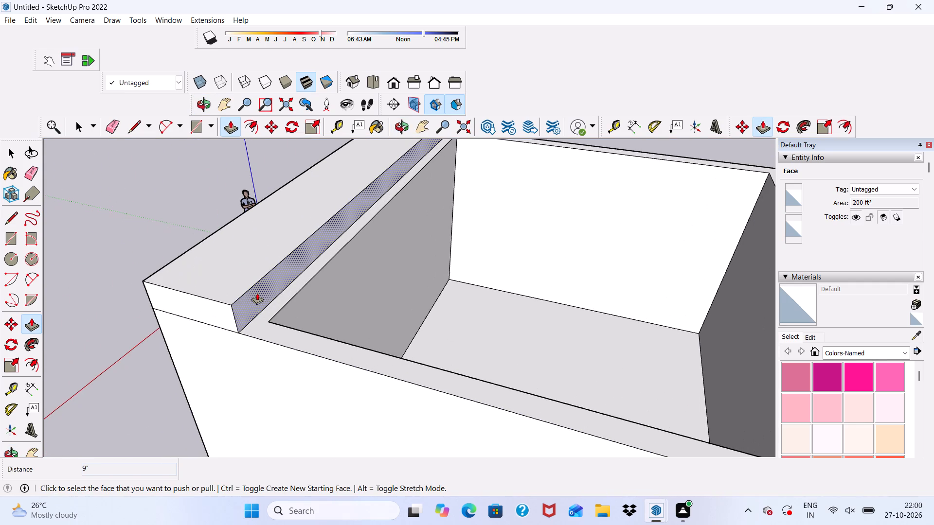
click(257, 293)
scroll(367, 305, down, 4)
scroll(441, 253, down, 5)
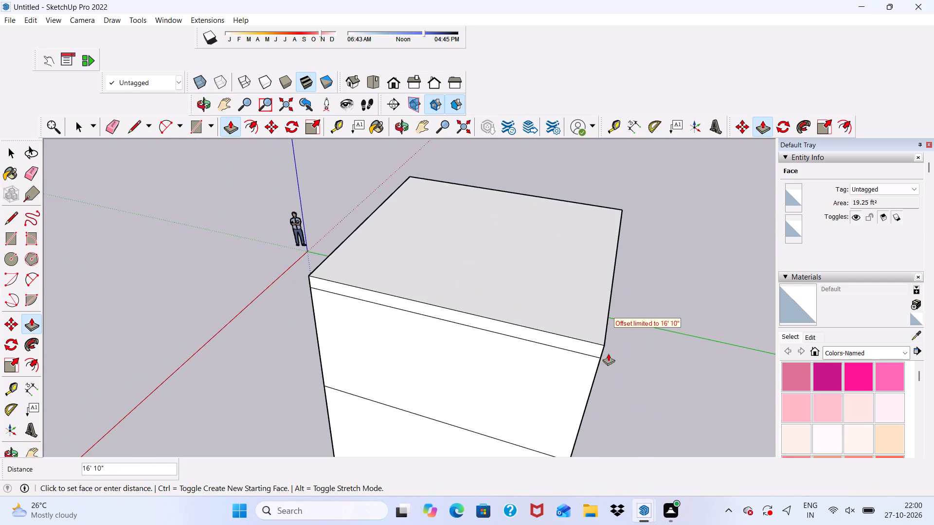
click(601, 355)
Pull the slab's long rear face out 9", flush with the outside of the back wall.
scroll(407, 254, down, 5)
middle_drag(506, 320, 0, 324)
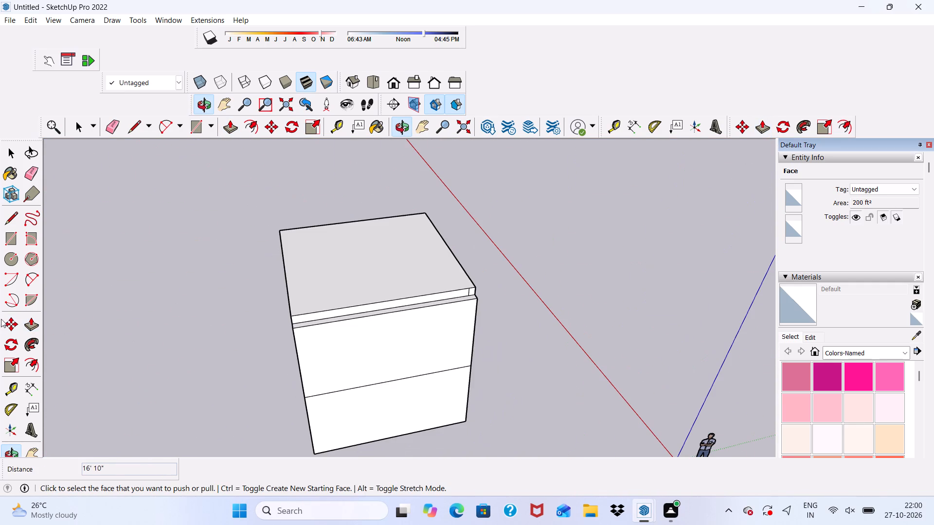
scroll(486, 285, up, 10)
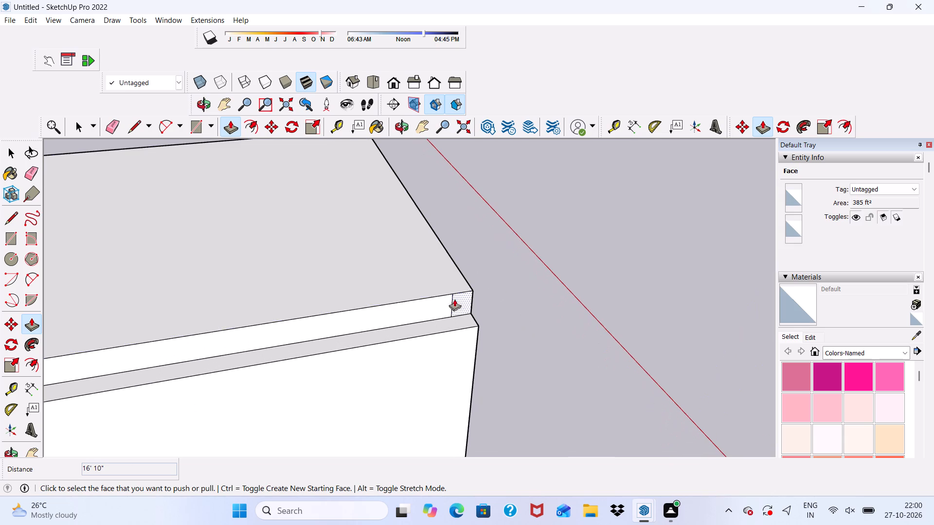
click(419, 302)
click(402, 349)
Pull the small remaining face at the slab's notched end 9" to square off the corner.
scroll(460, 305, up, 4)
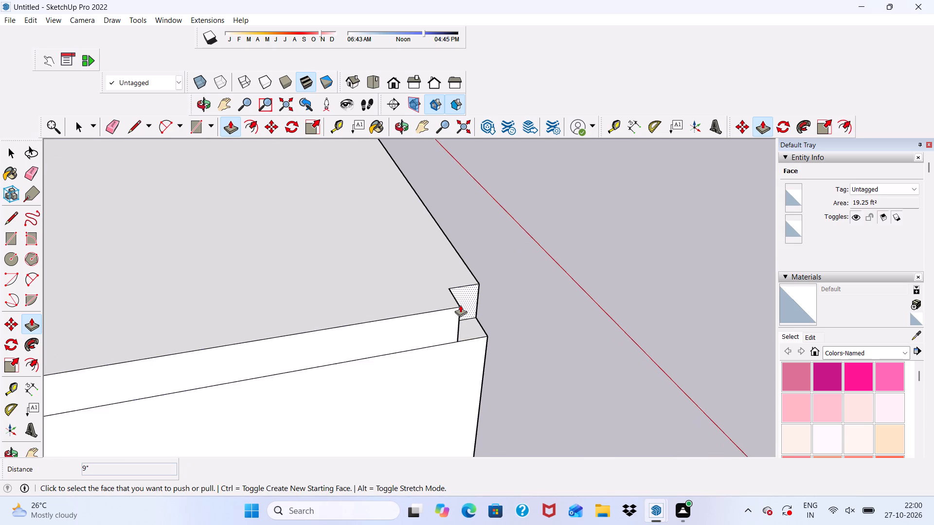
scroll(460, 305, up, 1)
click(460, 300)
click(456, 335)
scroll(314, 291, down, 2)
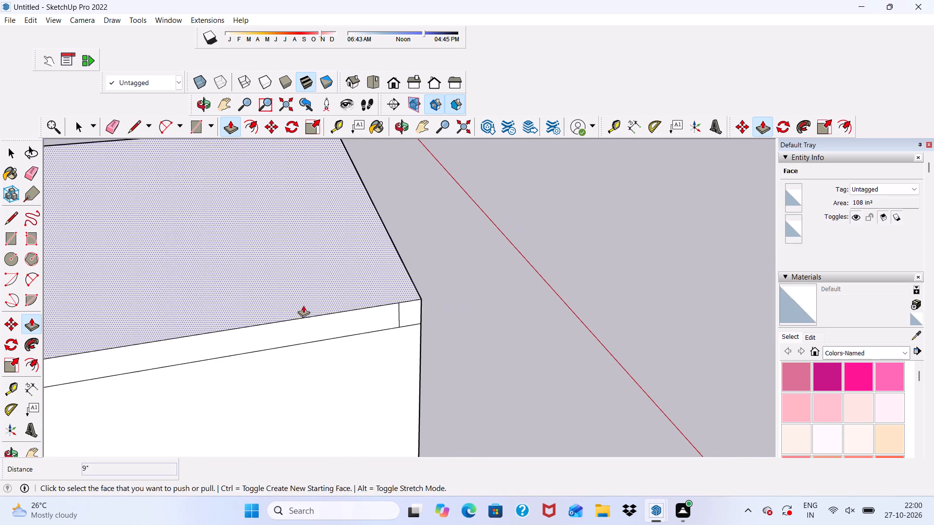
scroll(303, 305, down, 4)
middle_drag(402, 296, 21, 151)
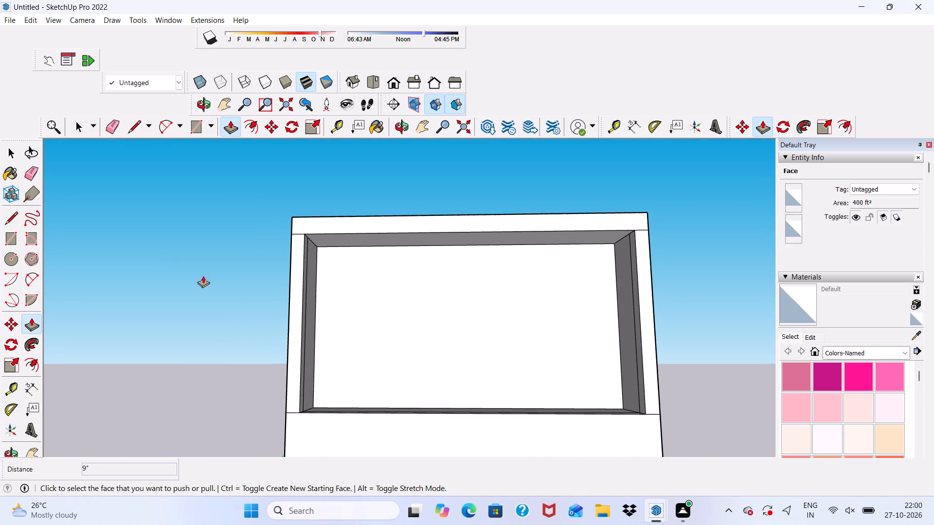
key(space)
Examine the front of the building with its recessed balcony and top slab.
scroll(339, 275, up, 3)
scroll(287, 255, down, 6)
scroll(344, 280, down, 4)
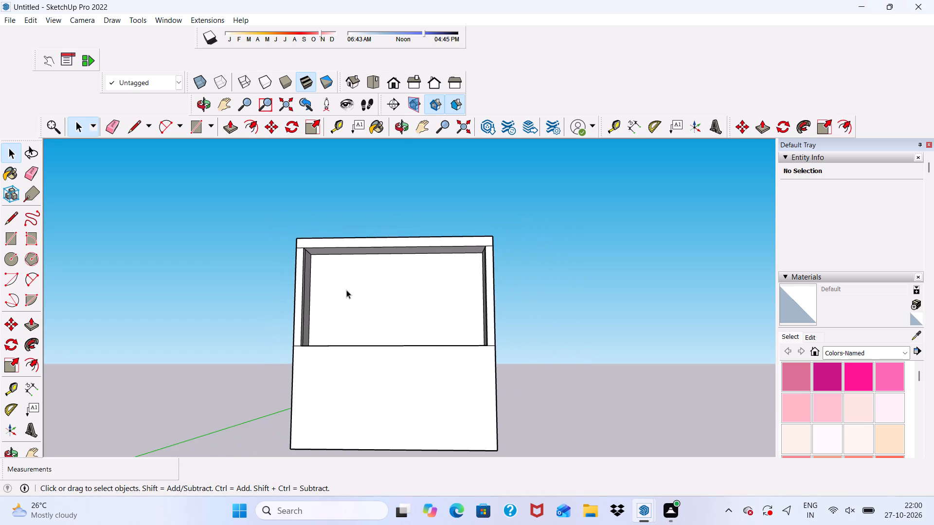
middle_drag(346, 290, 333, 303)
scroll(343, 262, up, 1)
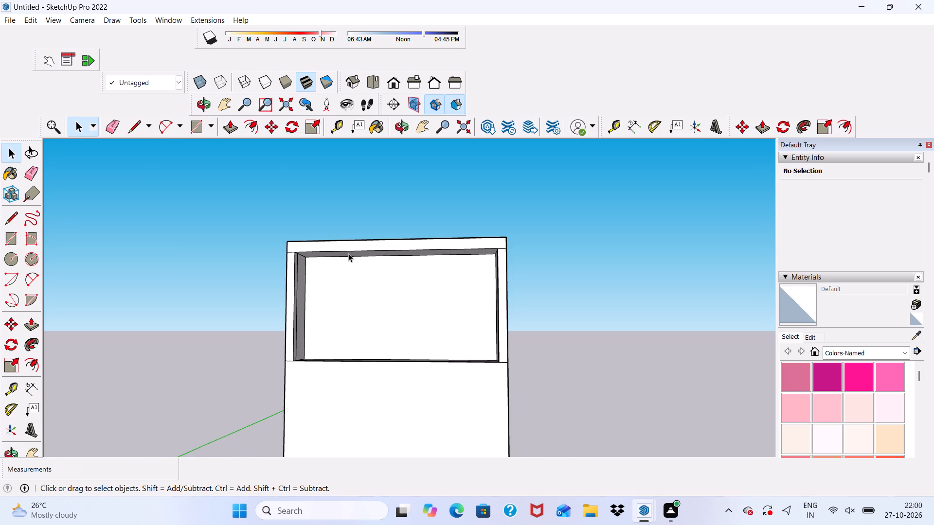
scroll(348, 253, down, 3)
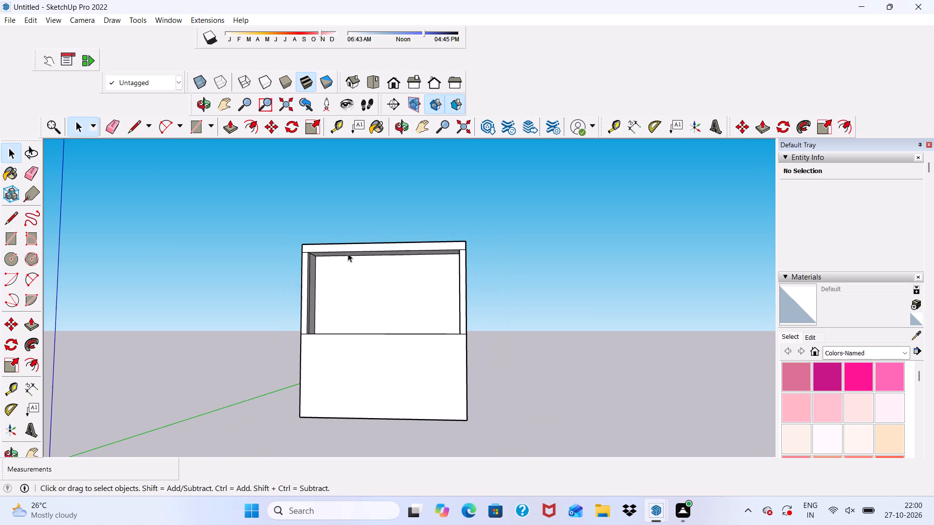
scroll(348, 255, down, 3)
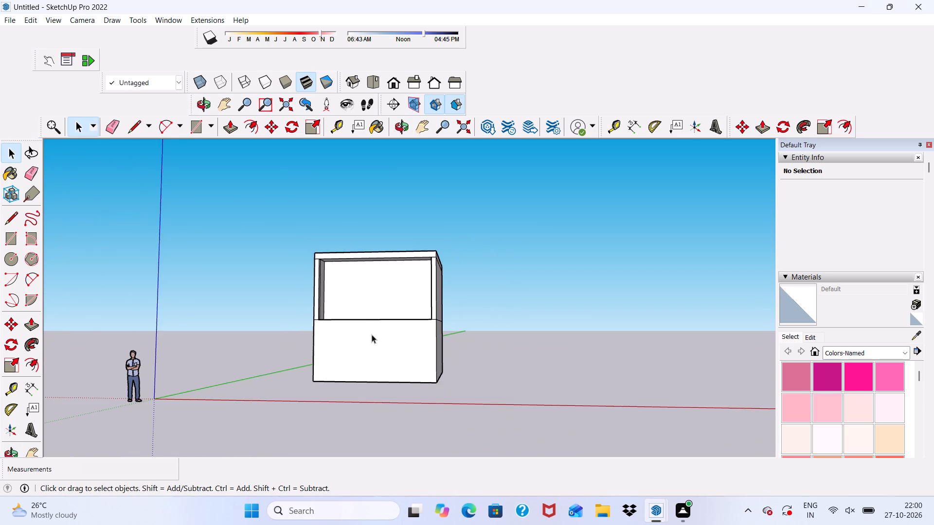
scroll(373, 336, down, 1)
scroll(373, 336, up, 1)
scroll(375, 323, down, 1)
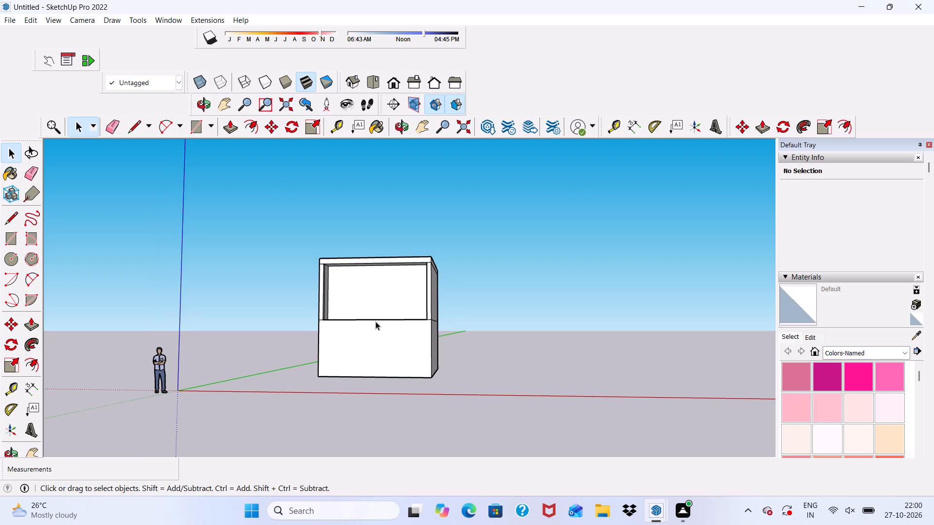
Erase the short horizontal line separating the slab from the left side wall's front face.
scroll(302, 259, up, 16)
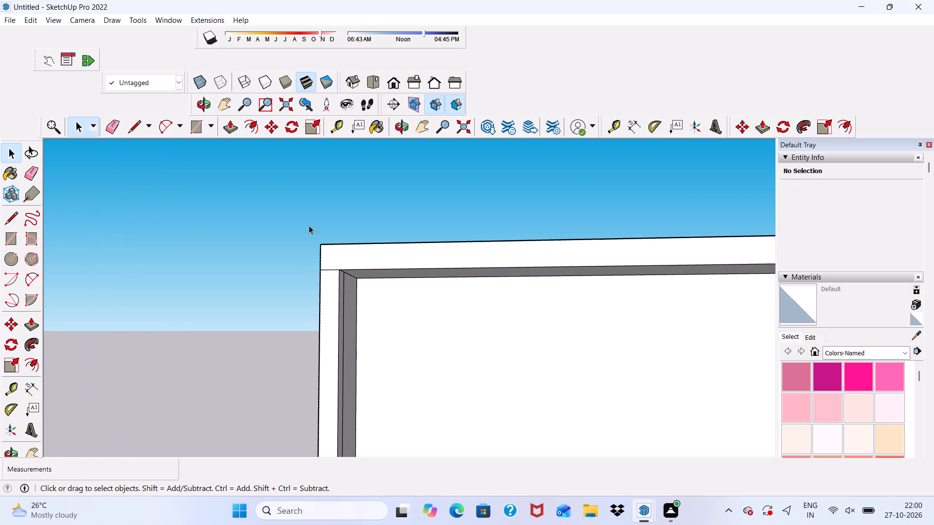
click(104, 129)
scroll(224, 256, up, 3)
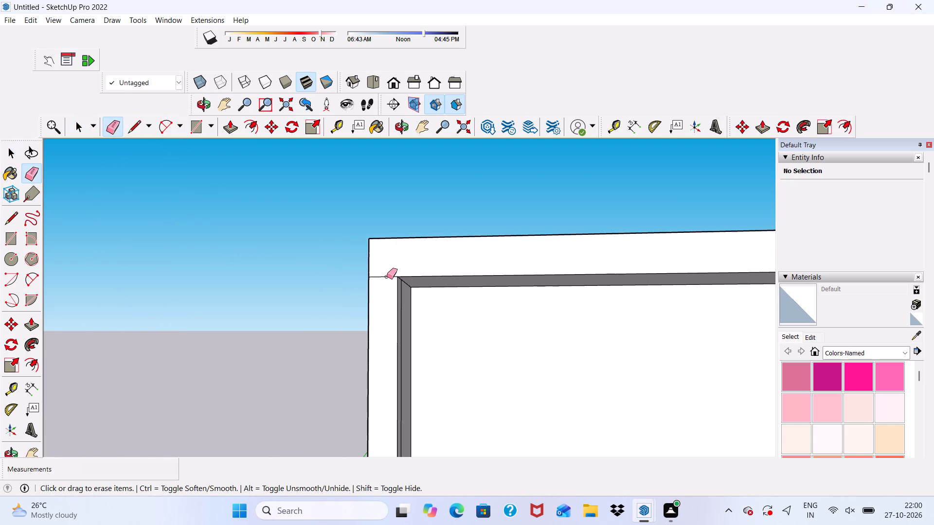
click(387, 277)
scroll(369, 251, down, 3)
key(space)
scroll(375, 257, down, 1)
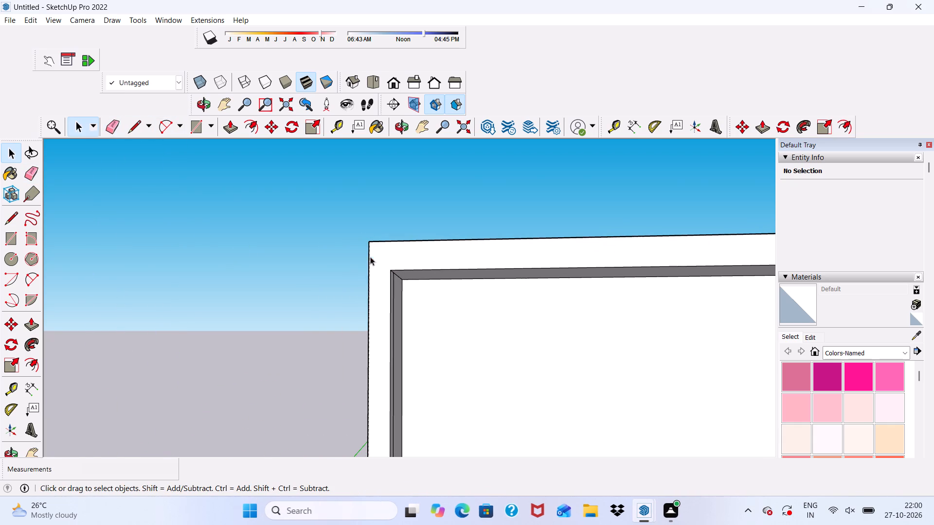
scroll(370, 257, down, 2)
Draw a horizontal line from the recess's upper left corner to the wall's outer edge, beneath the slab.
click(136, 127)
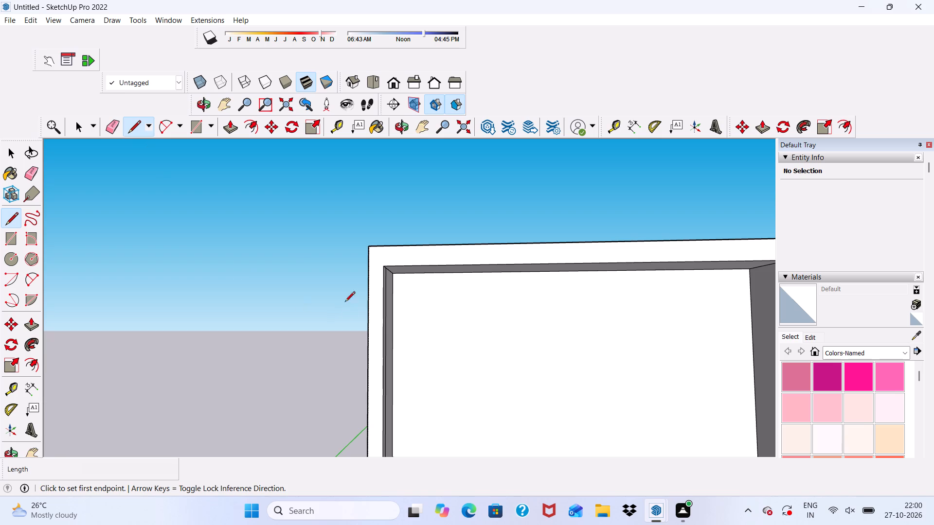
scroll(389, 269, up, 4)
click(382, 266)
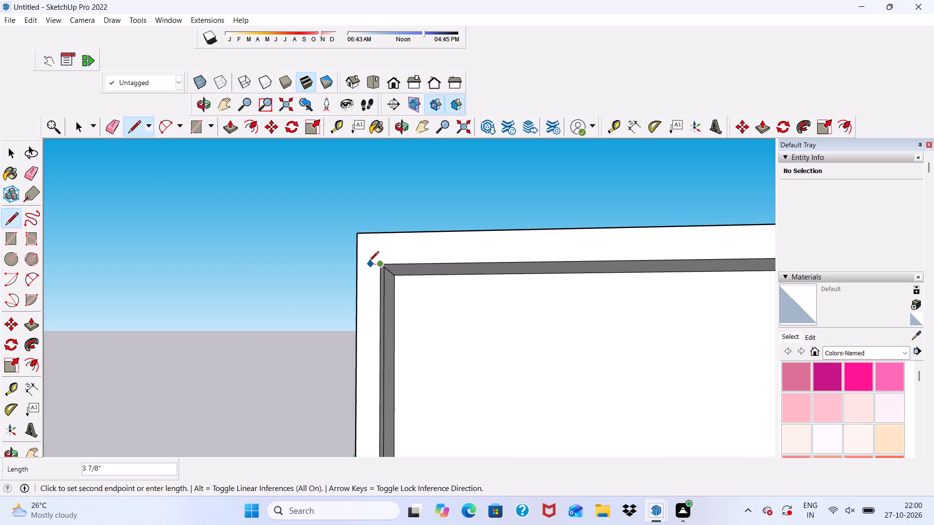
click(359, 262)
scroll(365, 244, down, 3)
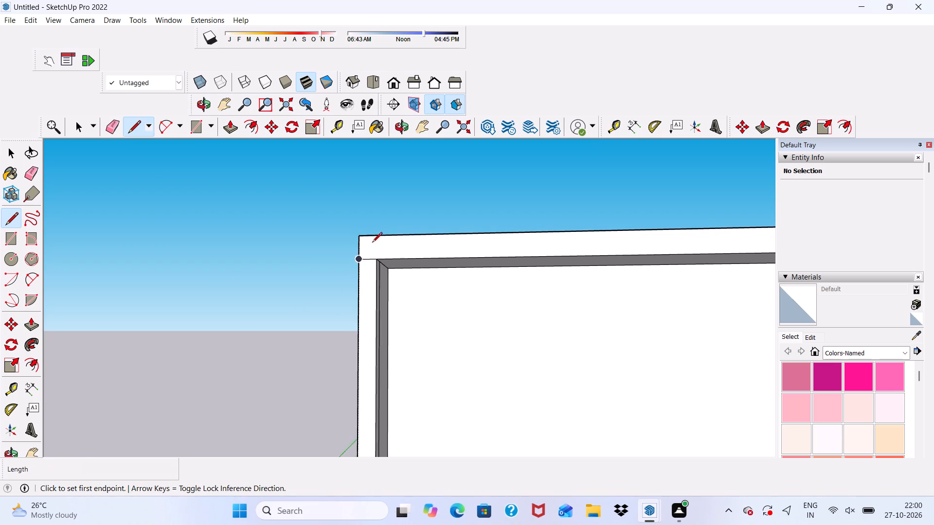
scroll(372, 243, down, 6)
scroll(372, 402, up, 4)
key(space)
Push/Pull the front end face of the upper left side wall out 1'.
click(373, 296)
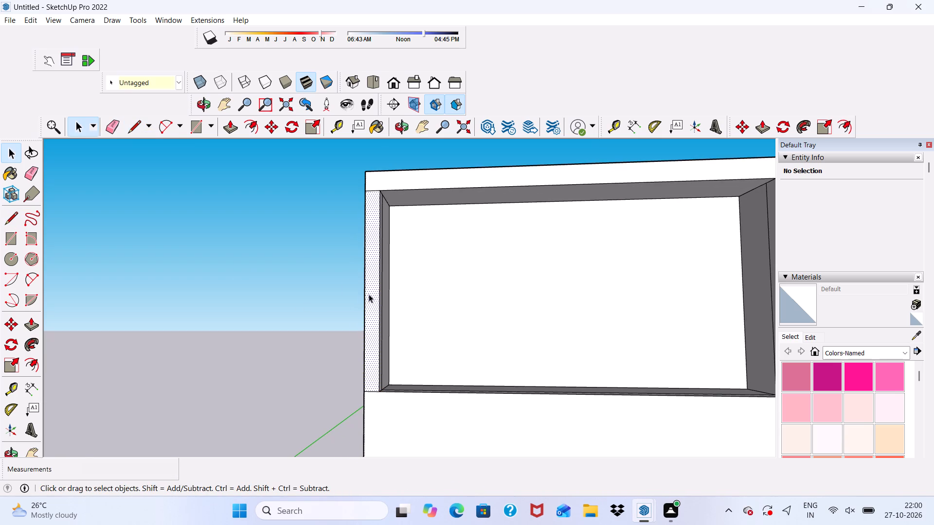
click(226, 125)
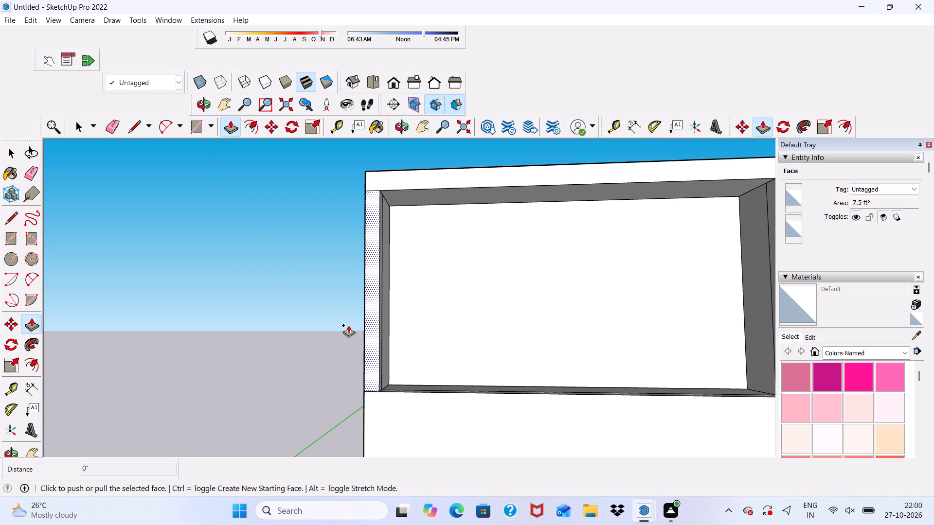
click(371, 349)
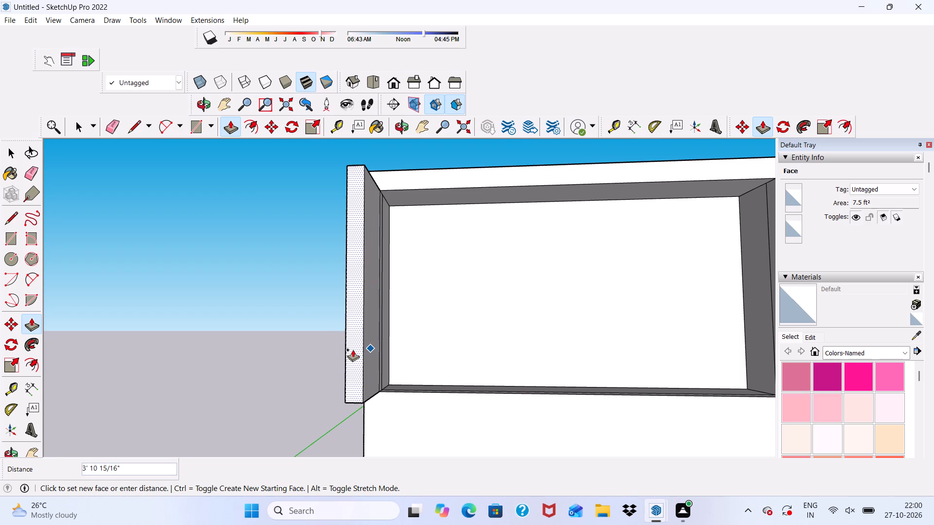
text(1')
key(Return)
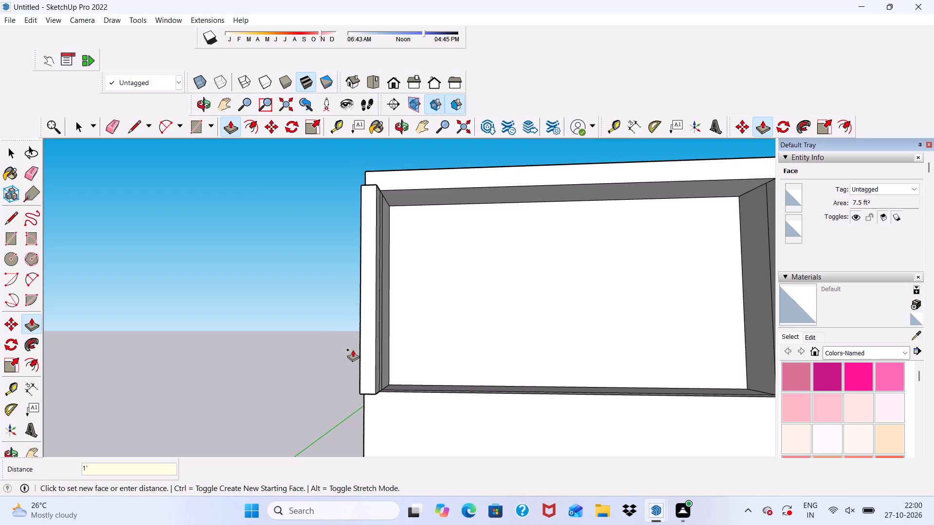
Pull the inner side face of the projecting left pier about 6 5/16" toward the balcony opening.
scroll(352, 303, down, 5)
middle_drag(381, 317, 394, 343)
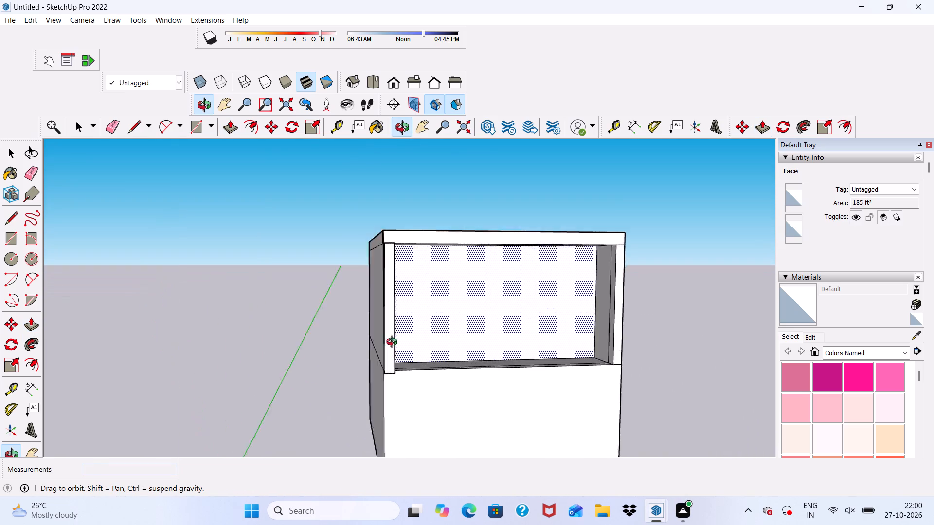
middle_drag(394, 343, 281, 332)
scroll(351, 297, up, 8)
click(328, 290)
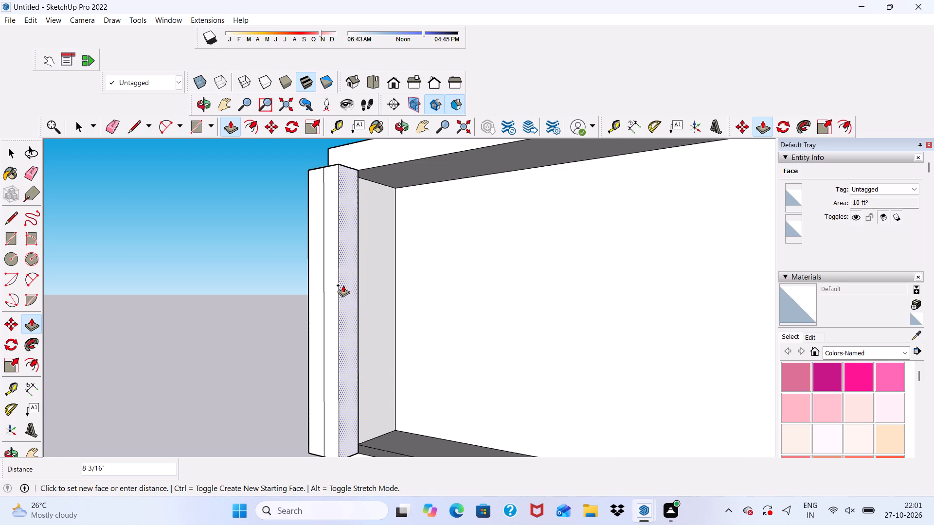
click(340, 285)
Erase the dividing lines on the front and top faces of the widened left pier.
scroll(338, 286, down, 2)
middle_drag(334, 295, 344, 325)
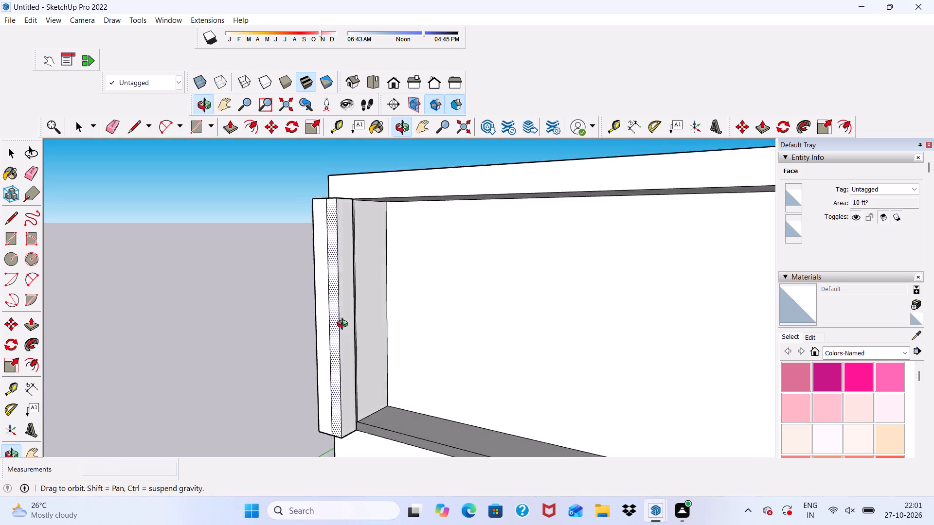
middle_drag(344, 325, 404, 328)
middle_drag(359, 302, 250, 334)
scroll(320, 250, up, 5)
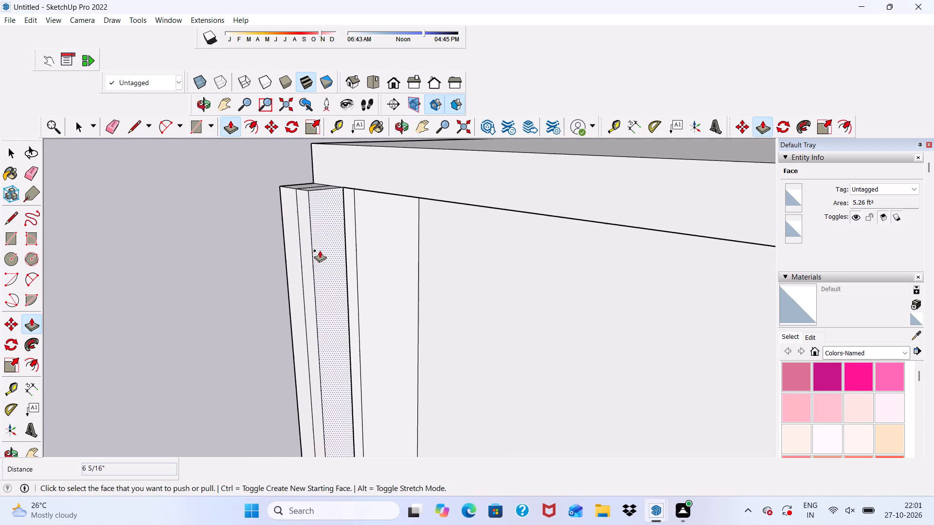
middle_drag(320, 250, 212, 201)
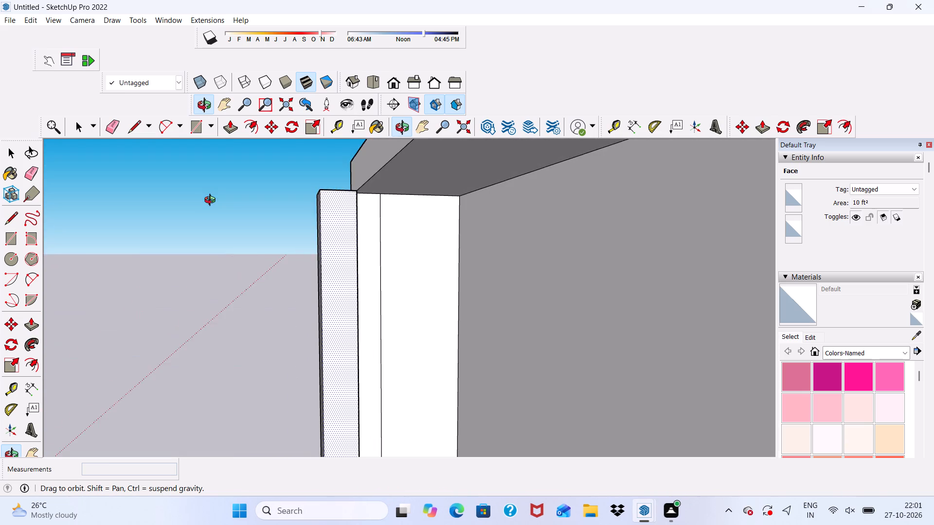
middle_drag(212, 201, 420, 214)
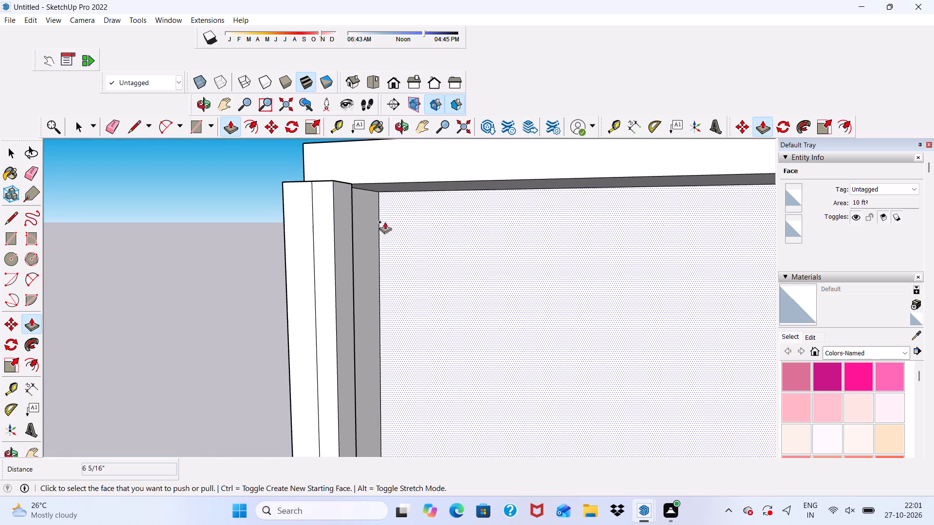
scroll(358, 228, down, 3)
scroll(330, 185, up, 5)
middle_drag(330, 185, 339, 251)
scroll(330, 185, down, 1)
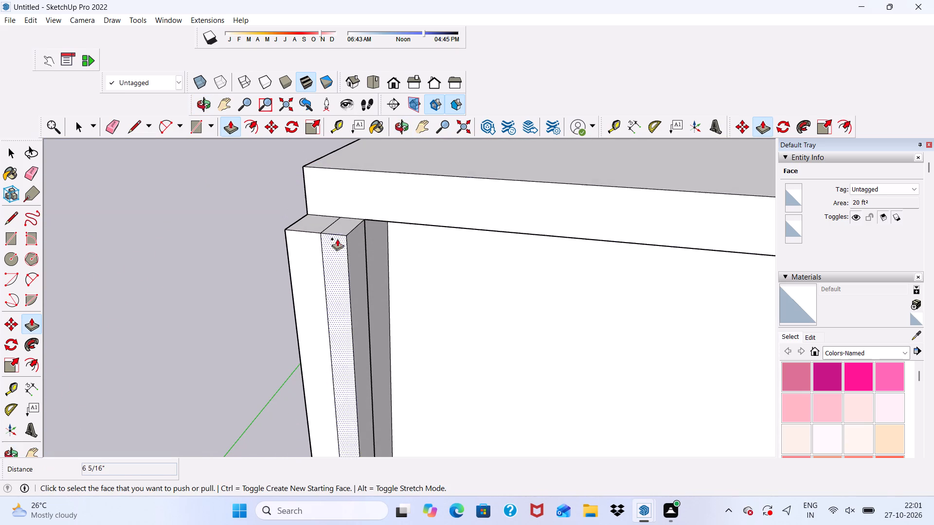
scroll(328, 231, up, 3)
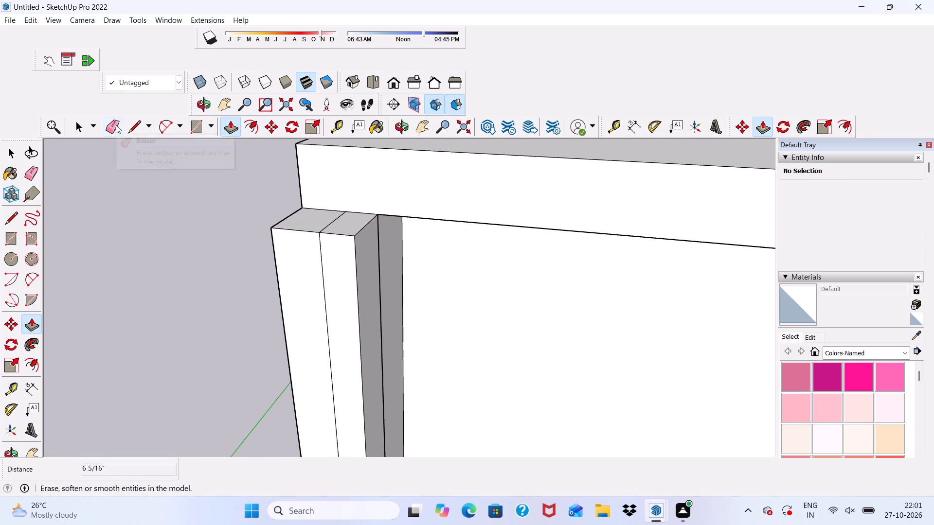
click(115, 125)
drag(325, 265, 315, 278)
scroll(350, 209, up, 4)
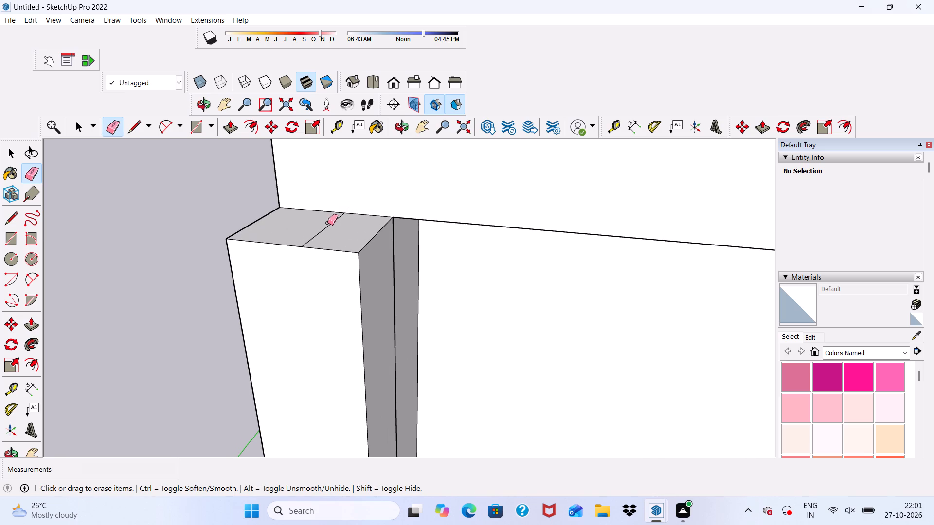
drag(327, 224, 327, 230)
Erase the dividing line on the underside of the left pier.
scroll(328, 228, down, 9)
middle_drag(331, 259, 351, 134)
scroll(354, 150, down, 10)
scroll(362, 435, up, 10)
middle_drag(343, 328, 343, 280)
scroll(343, 282, up, 2)
drag(344, 294, 344, 300)
scroll(342, 306, down, 4)
key(space)
middle_drag(343, 334, 362, 421)
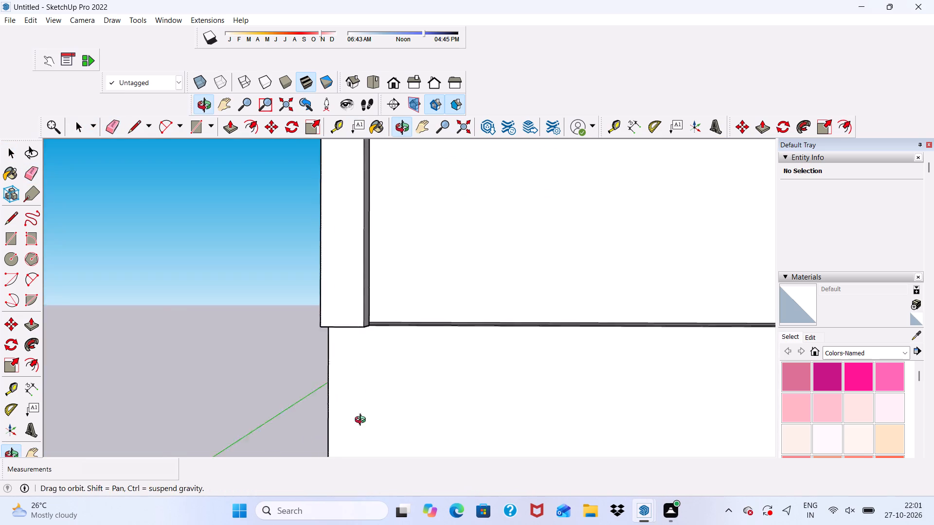
Push/Pull the top face of the projecting left pier up 1' to the roof slab's top edge.
middle_drag(362, 421, 362, 445)
scroll(398, 343, down, 11)
scroll(404, 297, up, 6)
middle_drag(379, 192, 383, 315)
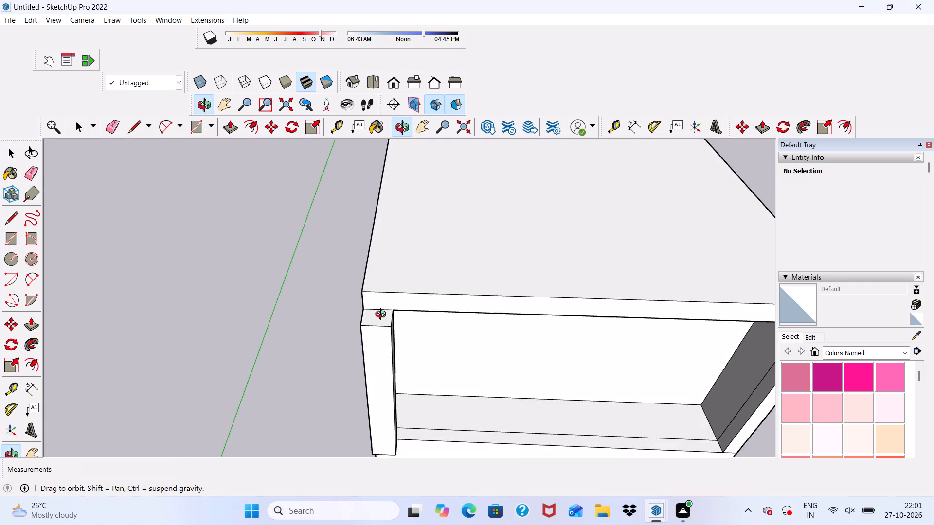
middle_drag(383, 315, 381, 319)
scroll(381, 319, up, 4)
click(375, 334)
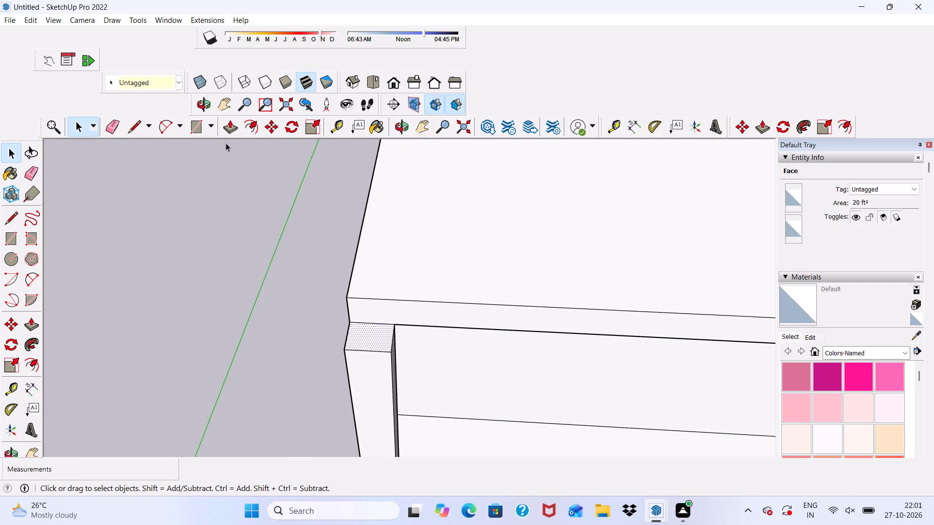
click(229, 126)
click(363, 327)
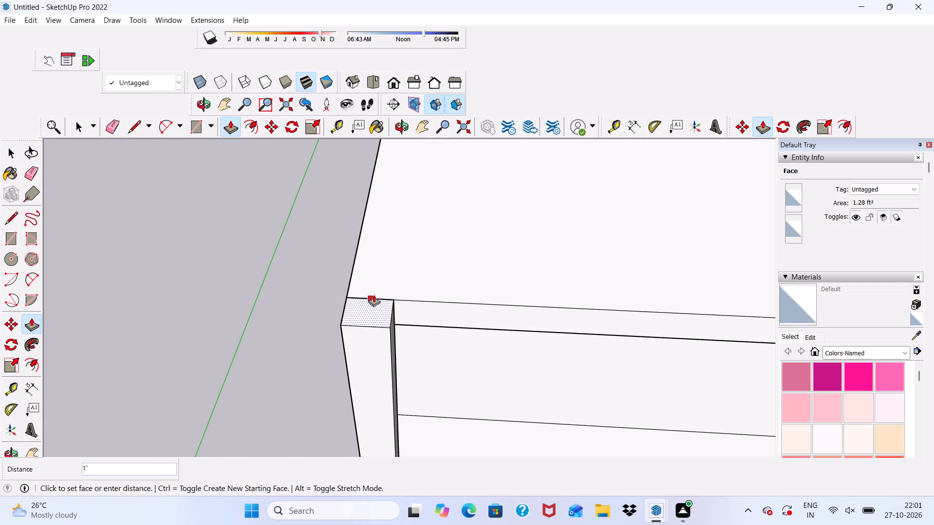
click(414, 293)
Draw a rectangle about 1' 1" tall across the upper end of the left pier's inner side face.
scroll(391, 305, down, 5)
middle_drag(377, 335, 322, 208)
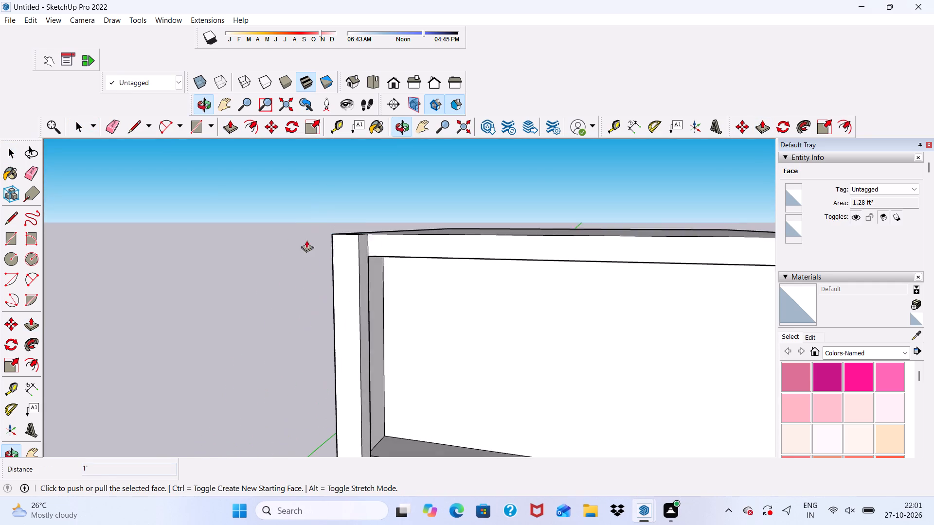
key(space)
click(201, 126)
scroll(319, 216, up, 4)
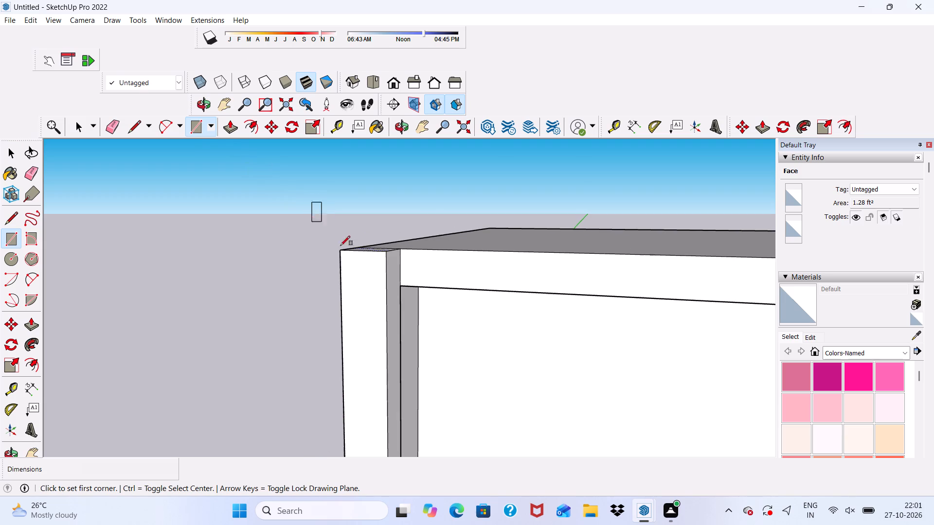
scroll(406, 258, up, 6)
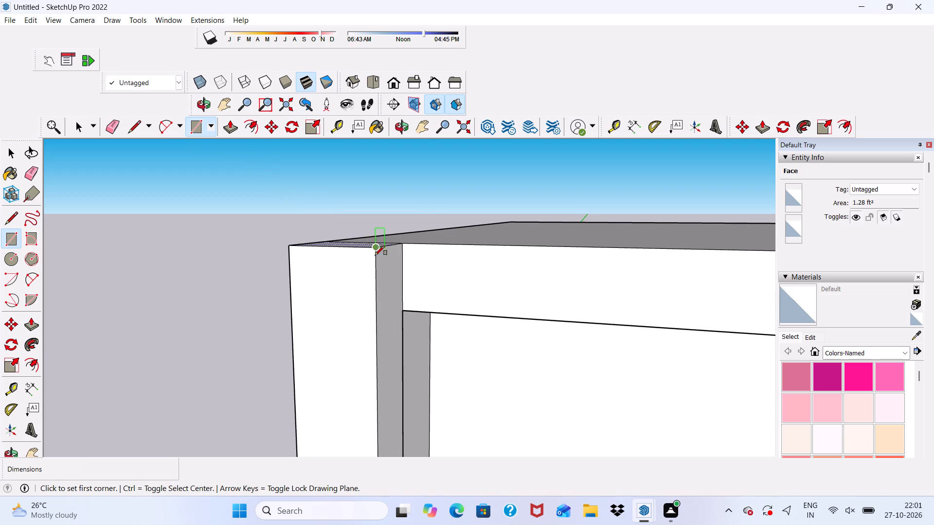
click(374, 248)
scroll(396, 321, up, 3)
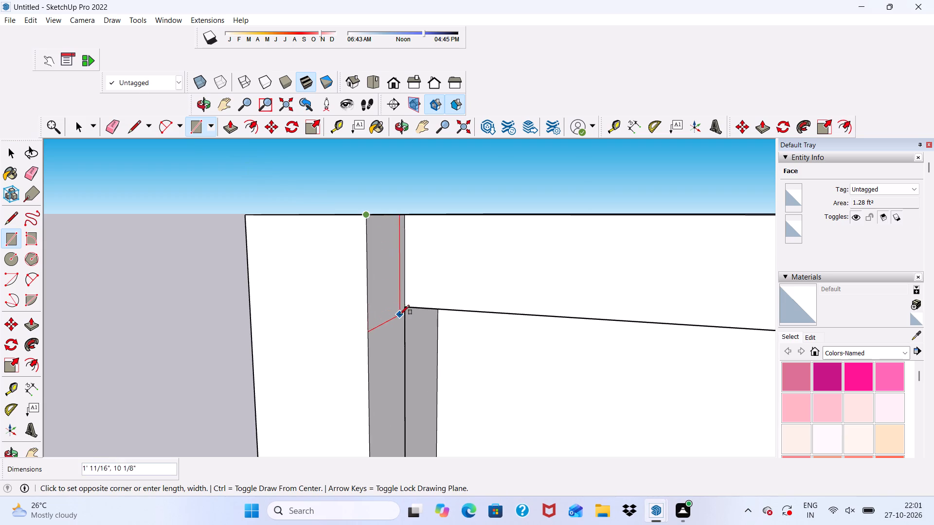
click(406, 314)
key(space)
Delete the face spanning the front of the balcony opening.
click(437, 330)
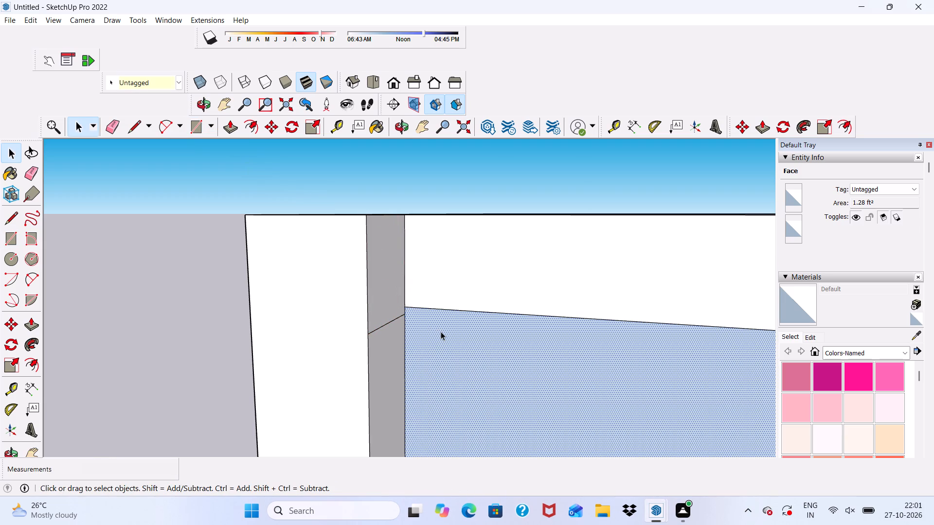
key(Delete)
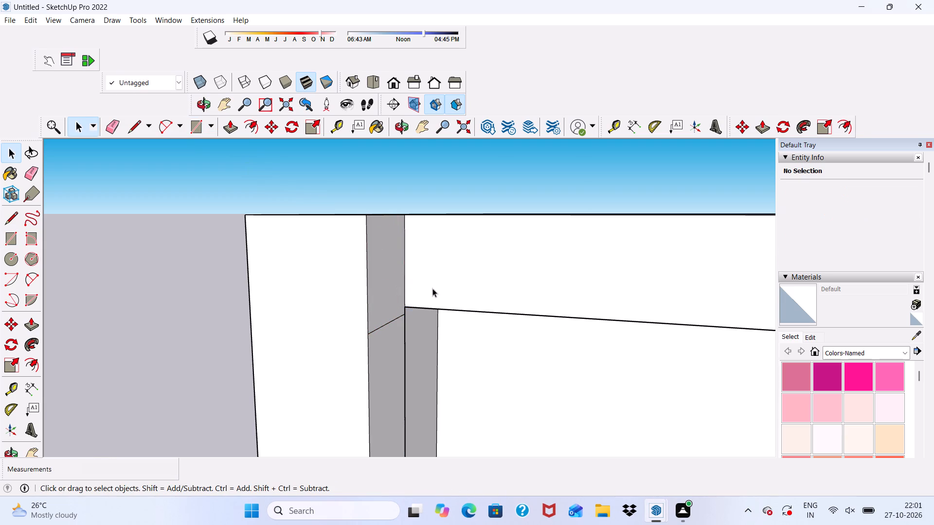
Push/Pull the upper rectangle on the left pier about 8' across the front of the roof slab.
click(222, 116)
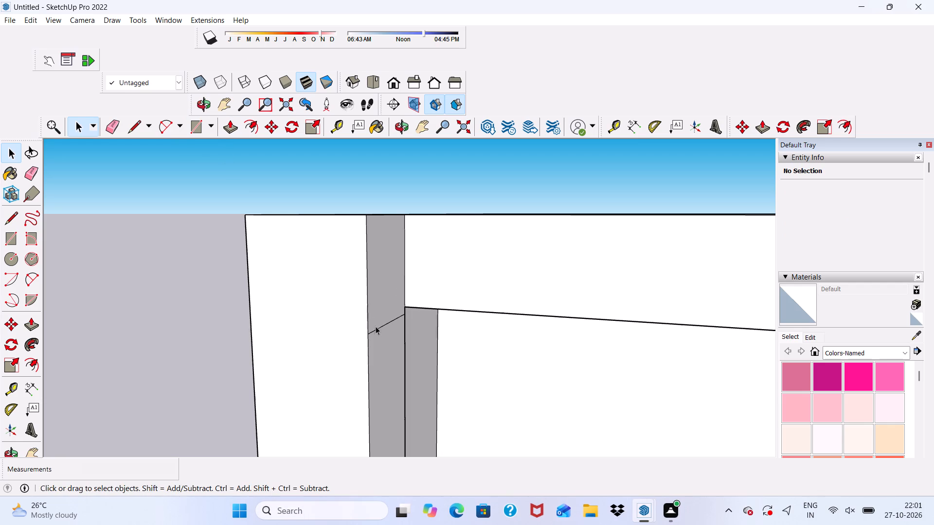
click(229, 130)
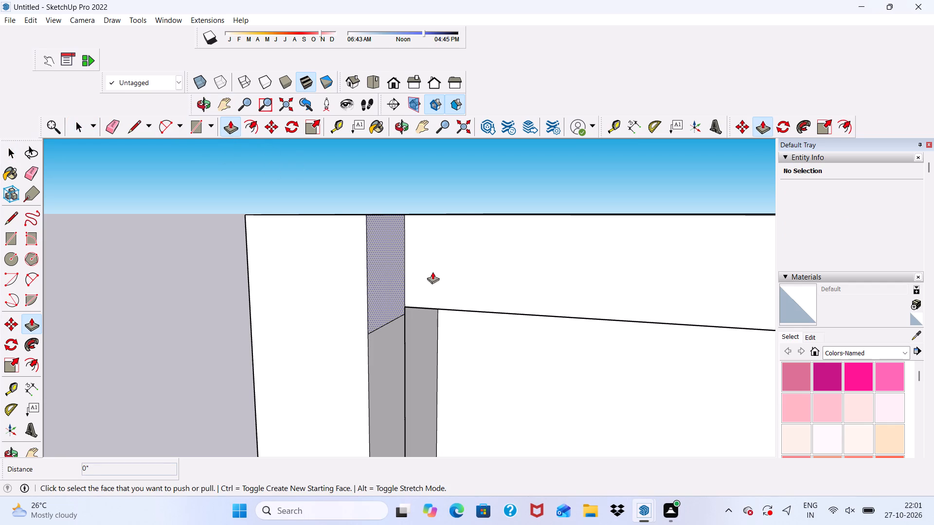
click(377, 277)
scroll(529, 264, down, 4)
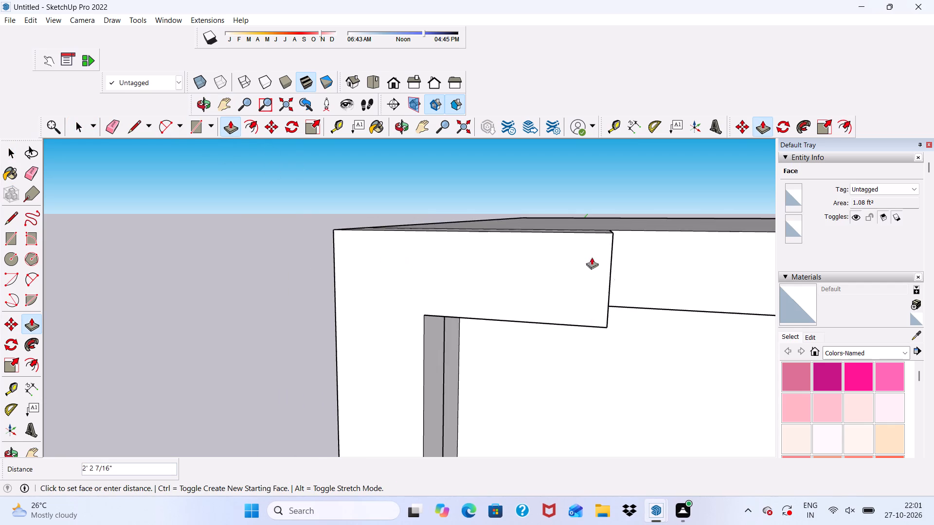
scroll(405, 242, down, 5)
scroll(359, 220, down, 8)
middle_drag(555, 241, 594, 194)
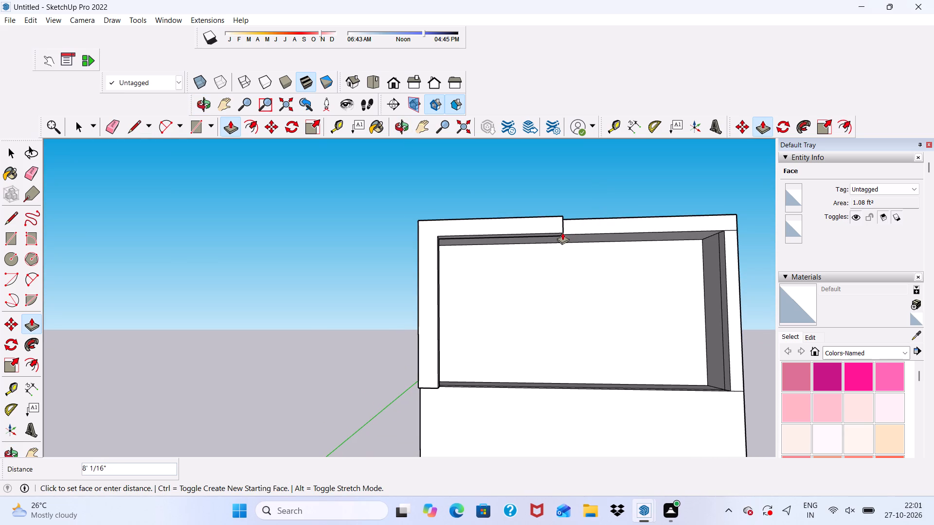
click(562, 232)
Draw a rectangle about 1' 4" tall and 1' deep at the bottom of the left pier's inner side face.
scroll(547, 290, down, 1)
middle_drag(547, 290, 490, 350)
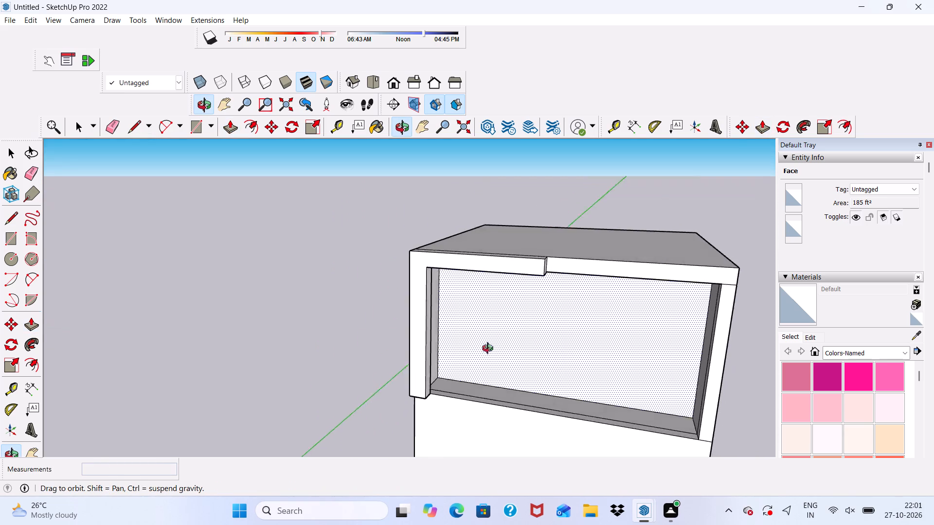
middle_drag(490, 350, 458, 349)
scroll(410, 399, up, 4)
click(195, 122)
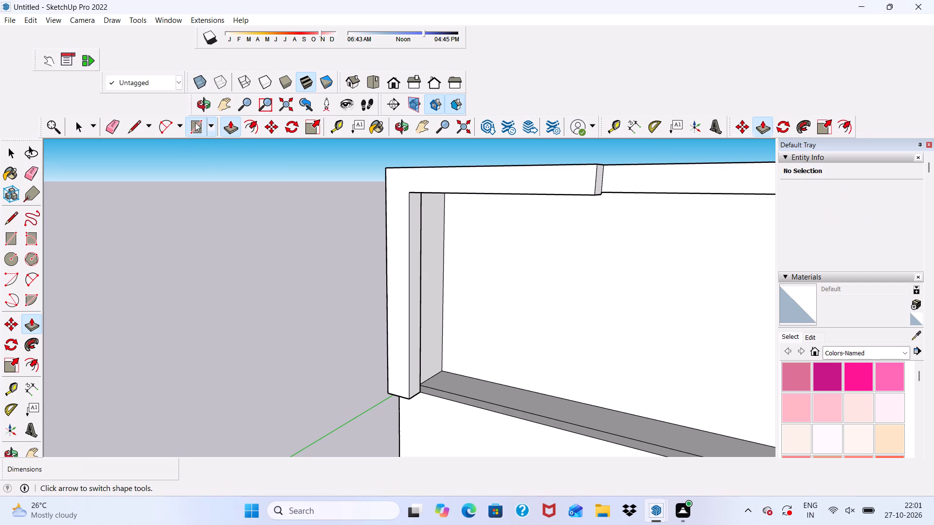
scroll(195, 156, down, 5)
scroll(454, 350, up, 13)
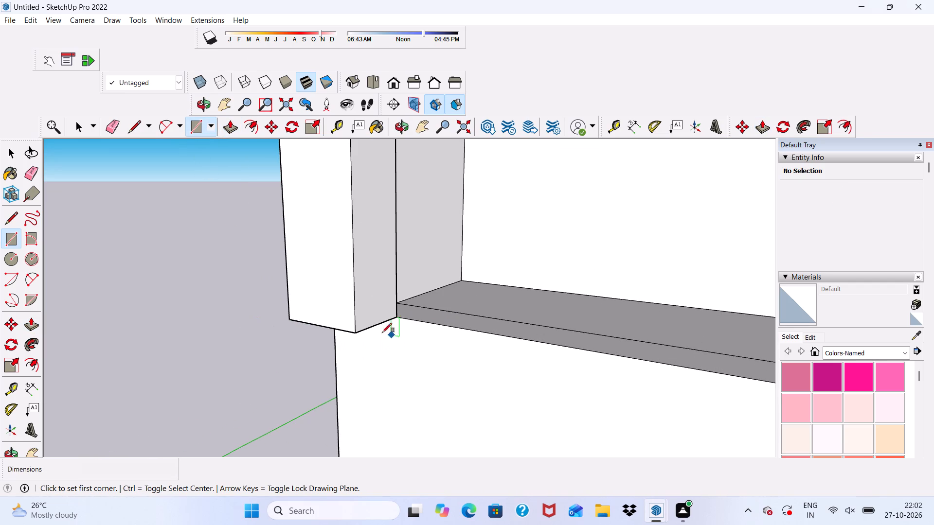
click(357, 332)
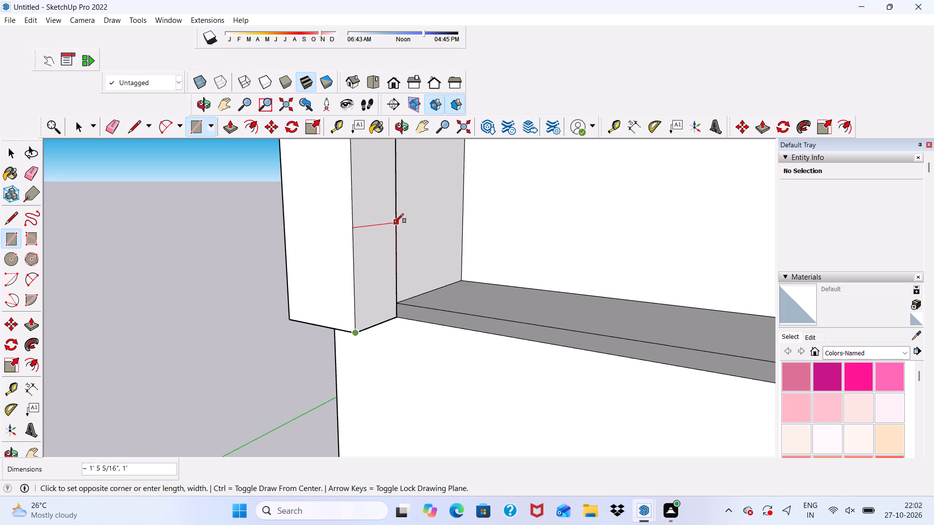
click(394, 232)
key(space)
Push/Pull the lower rectangle on the left pier about 9' 7" across the front, below the balcony opening.
click(370, 277)
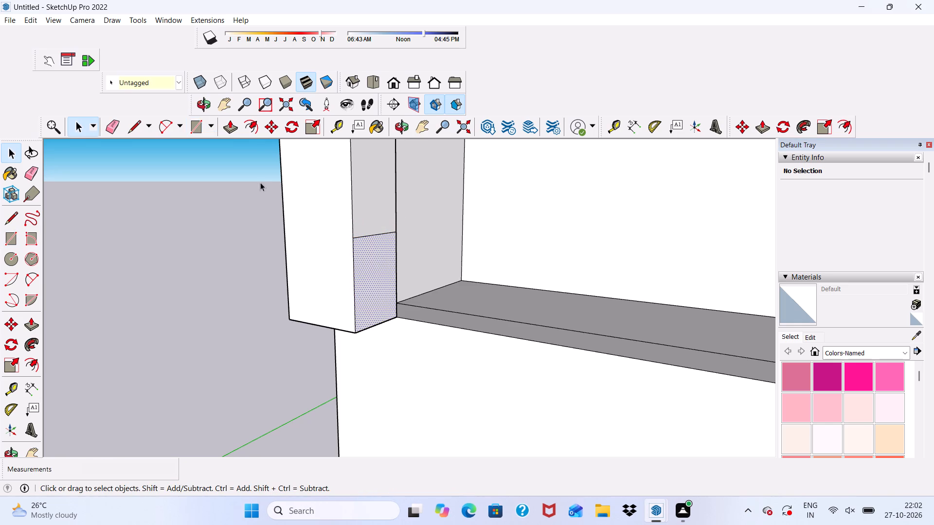
click(234, 124)
click(355, 278)
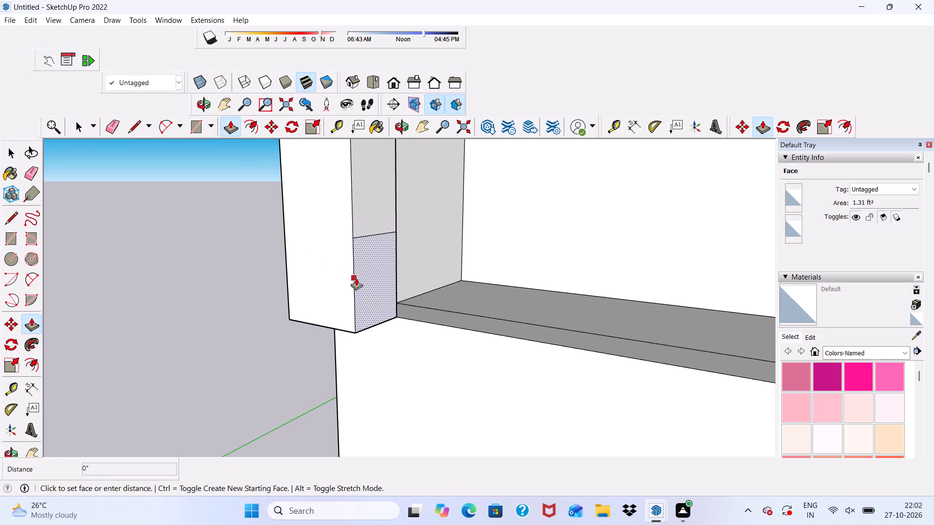
scroll(443, 254, down, 5)
scroll(504, 262, down, 20)
scroll(504, 262, down, 2)
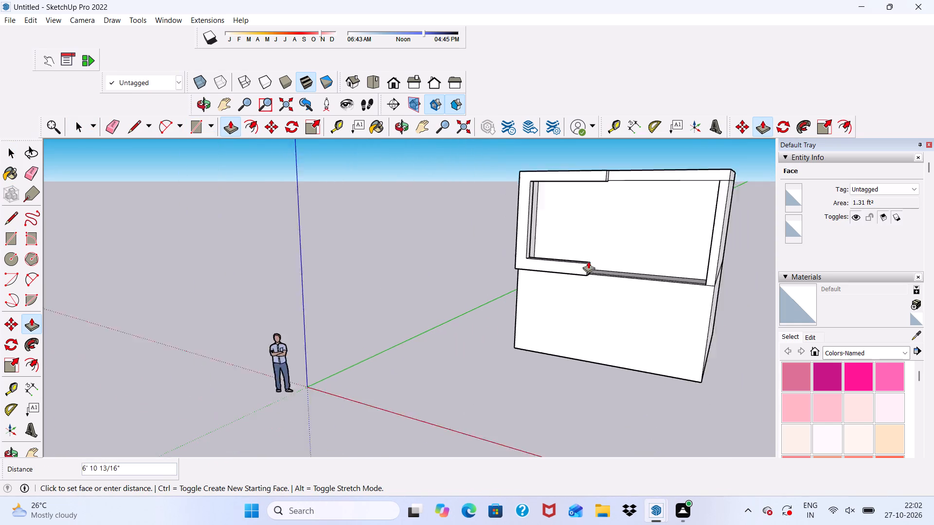
scroll(588, 261, down, 1)
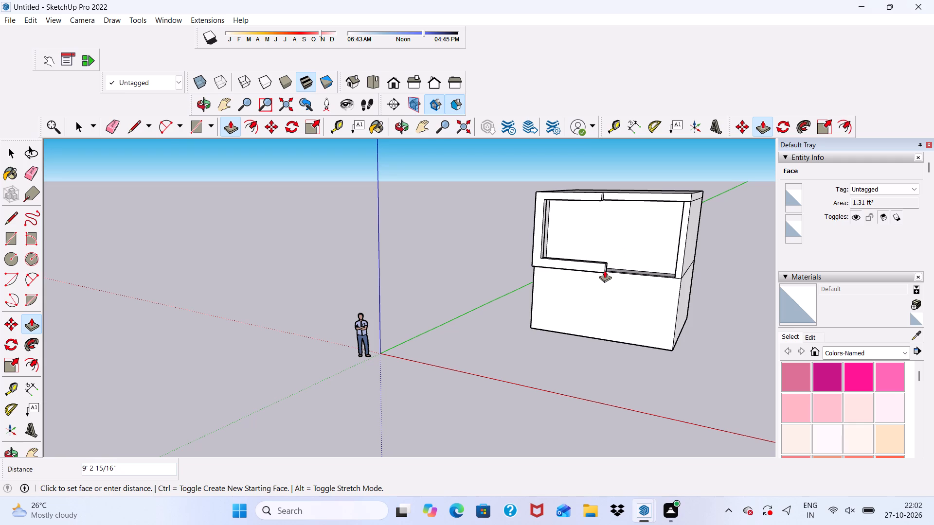
click(608, 267)
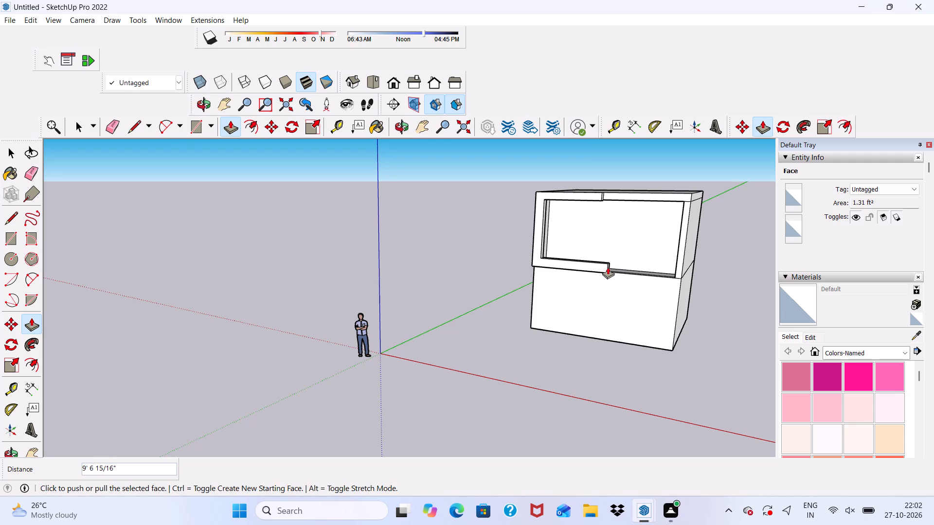
scroll(604, 267, down, 3)
middle_drag(604, 267, 690, 252)
scroll(574, 203, up, 4)
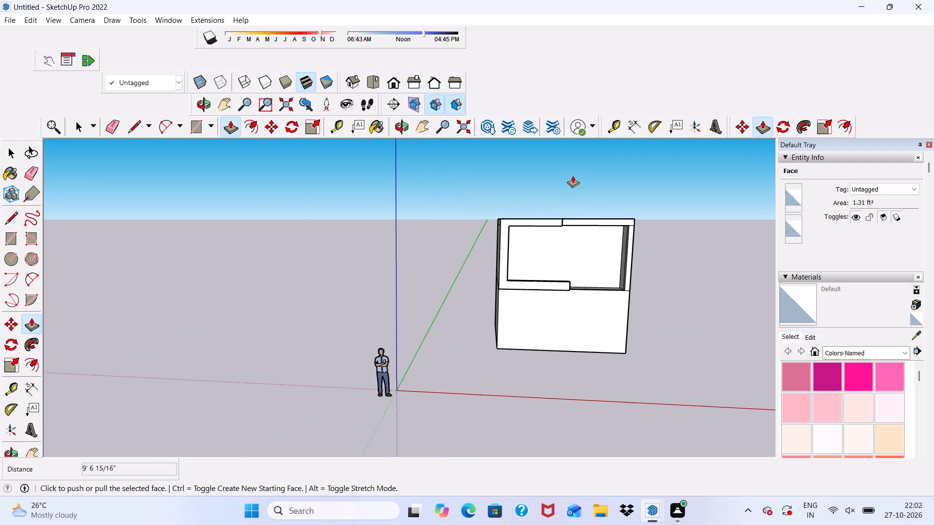
scroll(573, 175, up, 5)
scroll(585, 248, down, 1)
key(space)
Examine the projecting front frame and the balcony opening from several angles.
middle_drag(588, 254, 585, 220)
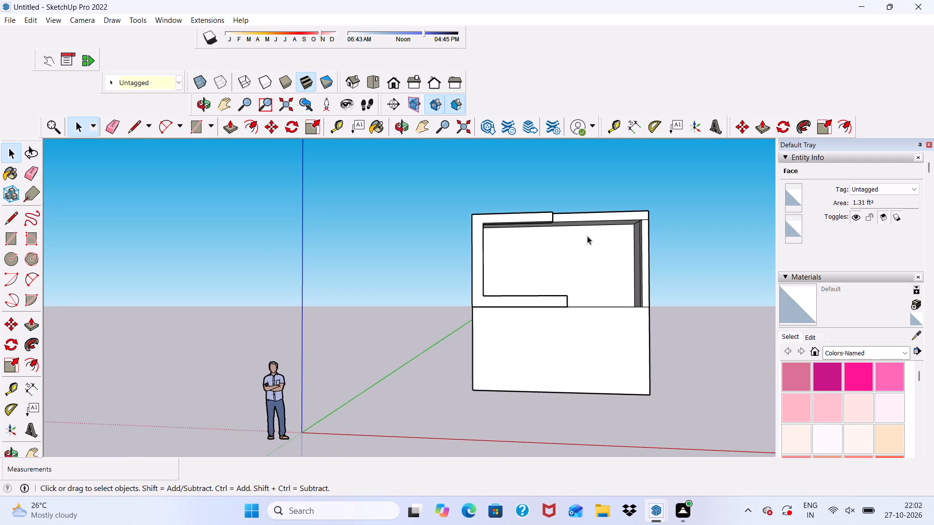
middle_drag(613, 359, 625, 379)
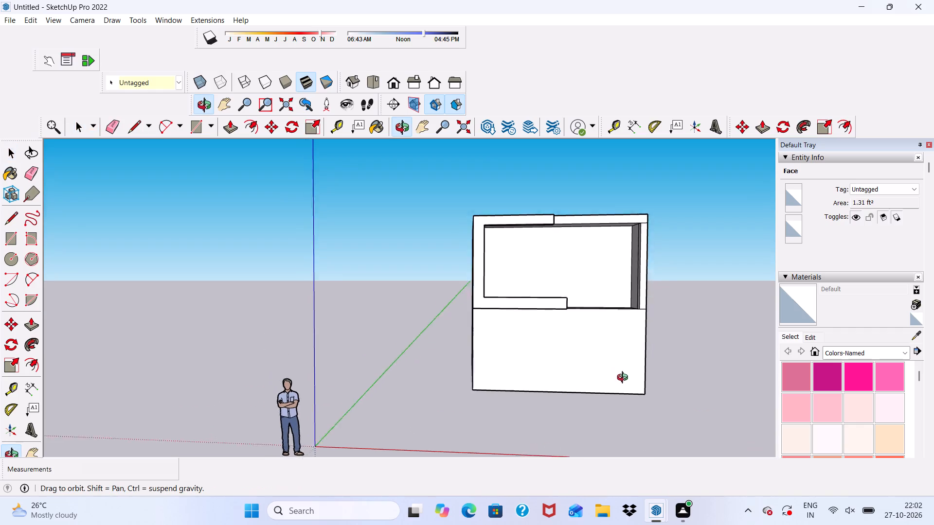
middle_drag(625, 379, 503, 410)
scroll(508, 289, up, 3)
middle_drag(508, 272, 586, 280)
scroll(508, 272, down, 1)
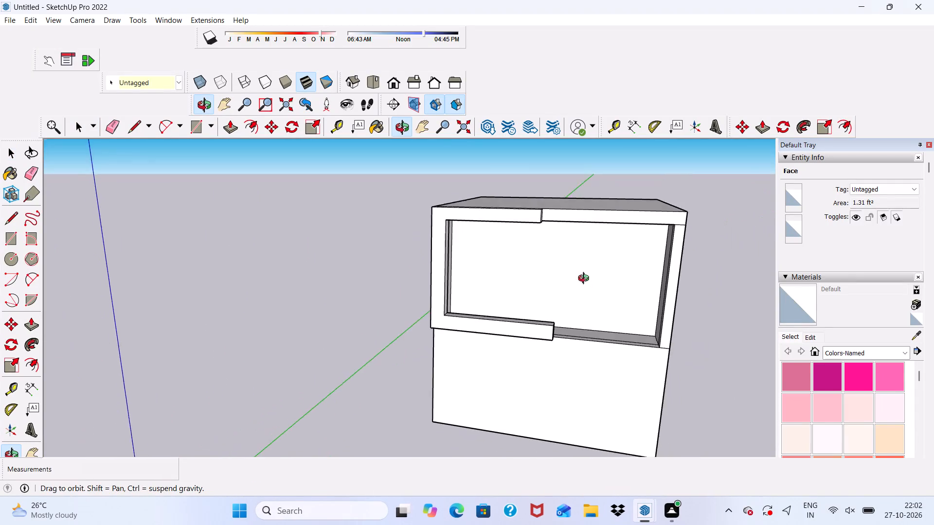
middle_drag(586, 280, 600, 310)
scroll(596, 289, up, 4)
middle_drag(542, 272, 544, 298)
scroll(543, 298, down, 1)
scroll(543, 259, up, 3)
scroll(543, 259, down, 3)
Draw a rectangle about 8' 4" by 9' 11" on the recessed back wall, from beside the lower band's end to the upper right corner.
click(540, 251)
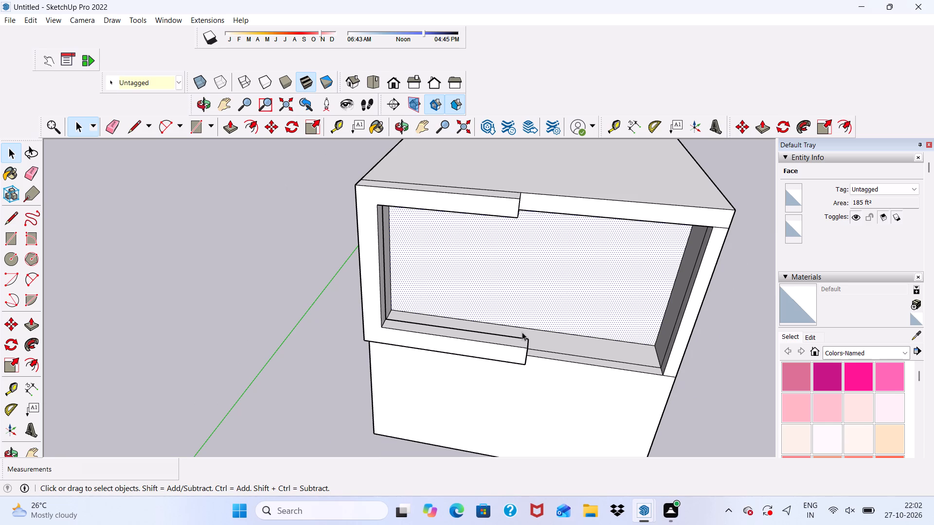
click(197, 131)
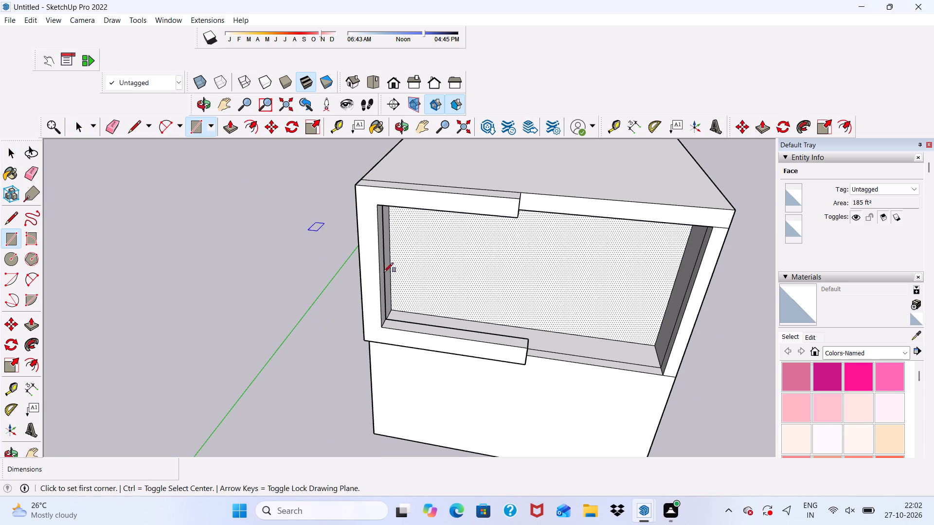
scroll(561, 339, up, 4)
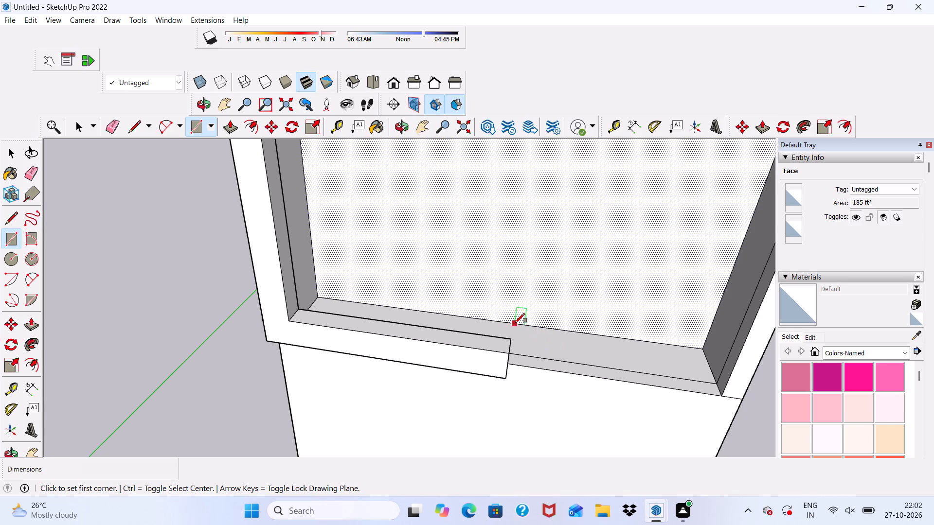
click(515, 323)
scroll(516, 323, down, 4)
scroll(632, 247, down, 1)
middle_drag(632, 247, 636, 195)
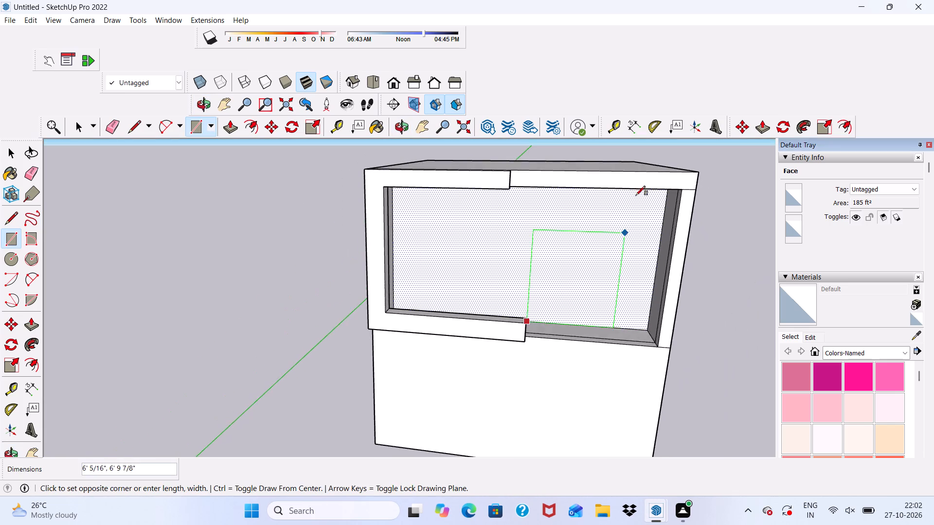
scroll(638, 203, up, 4)
scroll(638, 203, down, 3)
middle_drag(640, 241, 650, 189)
scroll(655, 167, up, 3)
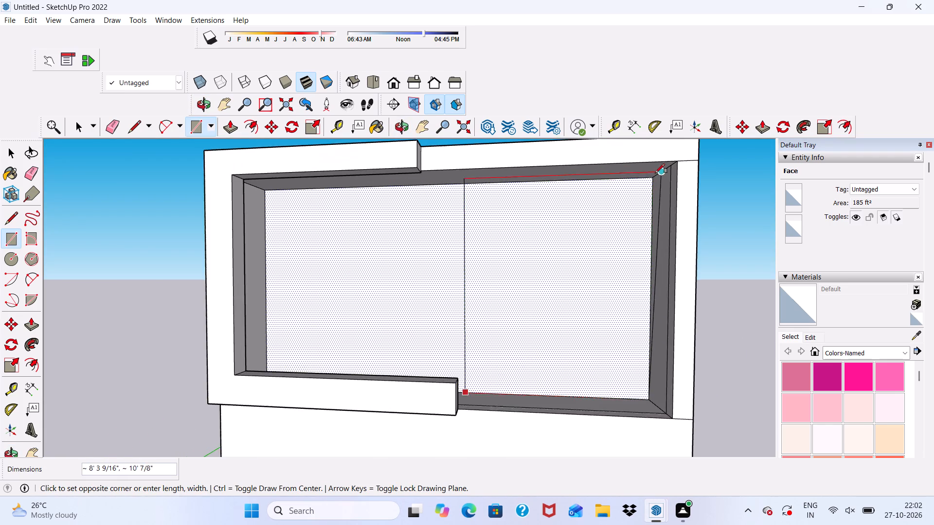
scroll(655, 173, up, 3)
click(653, 176)
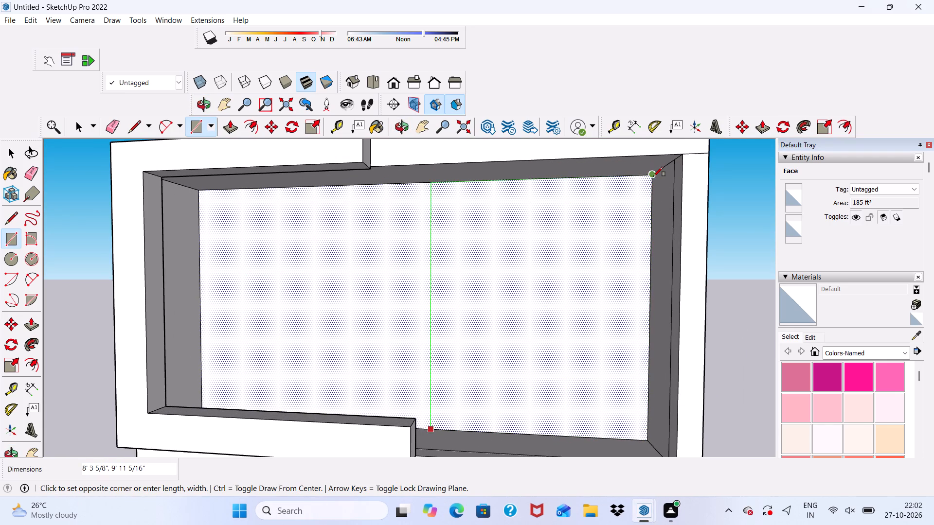
Push/Pull the right-hand section of the recessed back wall forward 2' 5".
click(233, 125)
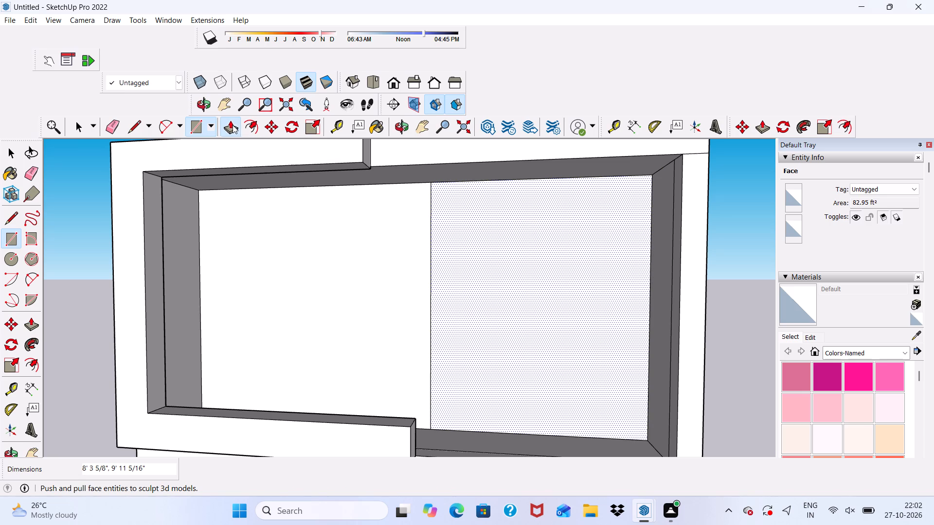
click(516, 230)
scroll(455, 219, down, 3)
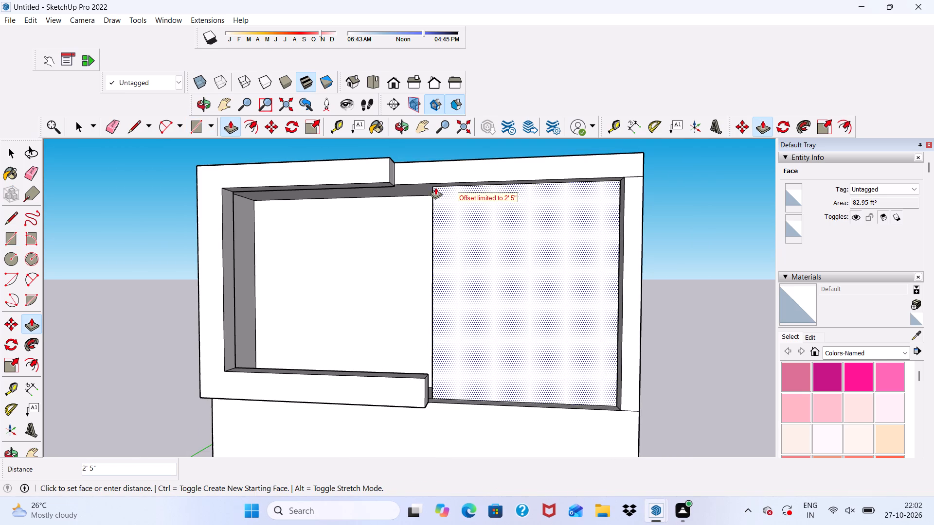
click(438, 176)
scroll(445, 211, down, 1)
middle_drag(449, 242, 473, 279)
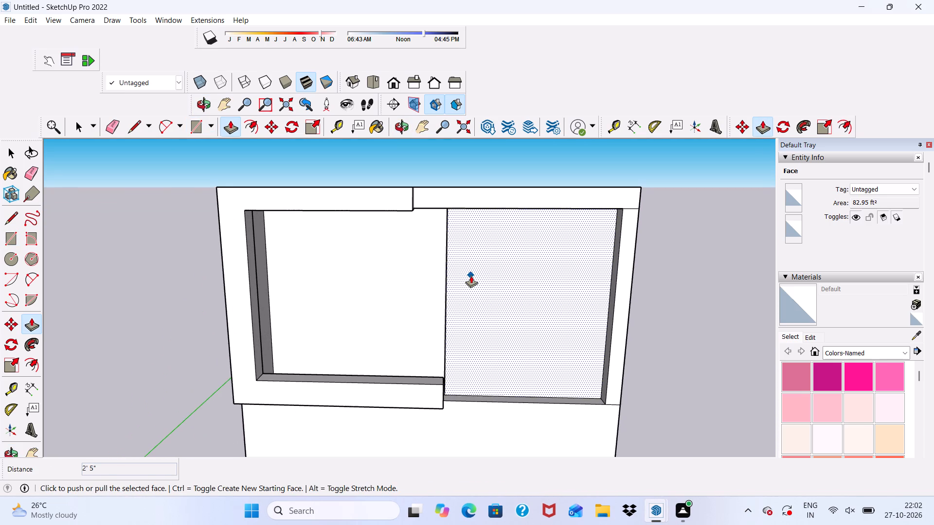
Push/Pull the right-hand section of the recessed upper wall a further 9" forward, flush with the front wall below.
key(space)
scroll(473, 275, down, 4)
middle_drag(474, 288, 460, 242)
scroll(460, 260, up, 4)
scroll(460, 312, down, 1)
middle_drag(461, 316, 485, 378)
scroll(485, 378, up, 1)
click(470, 349)
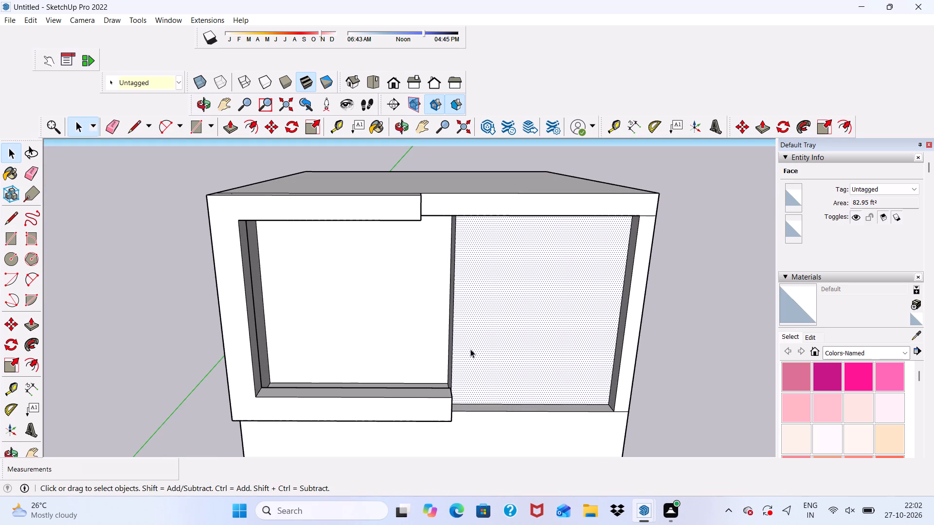
click(228, 127)
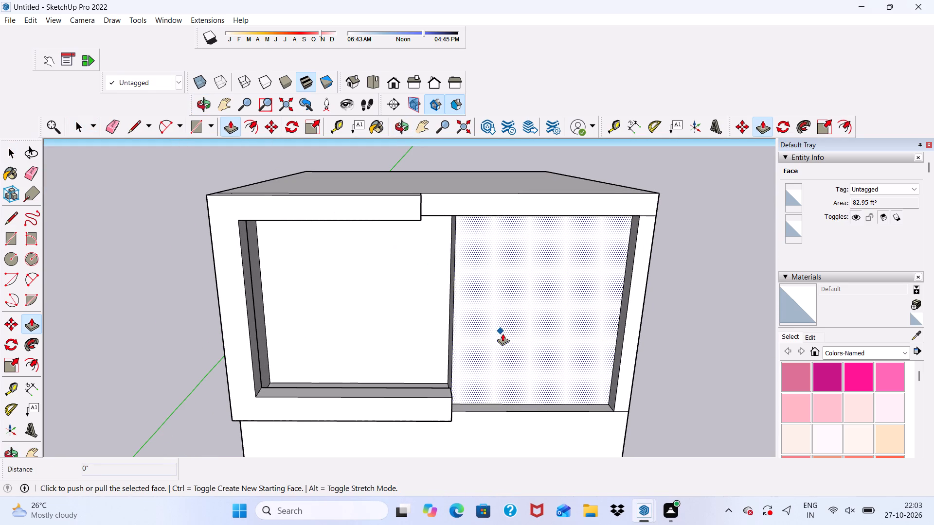
click(503, 331)
click(484, 420)
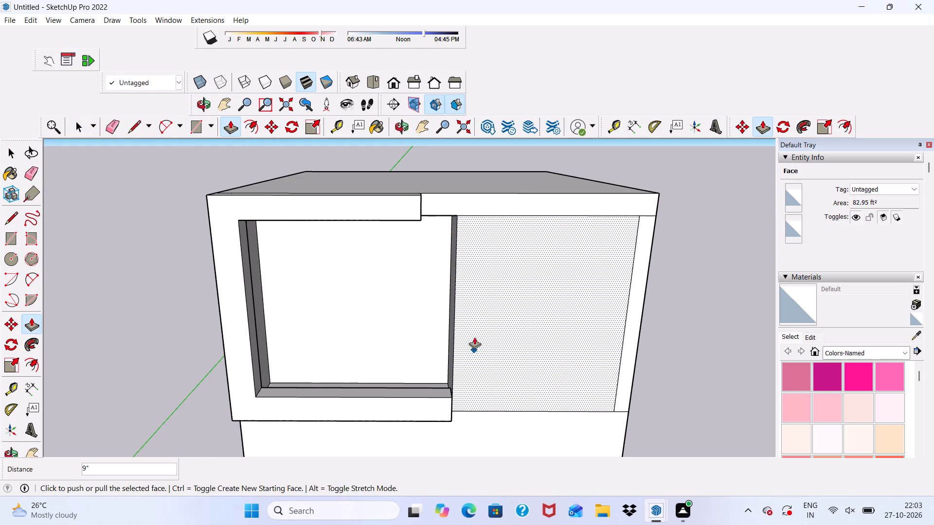
middle_drag(474, 315, 474, 204)
scroll(474, 204, down, 5)
key(space)
Erase the vertical and top seam lines bordering the right-hand upper wall section.
scroll(483, 253, down, 4)
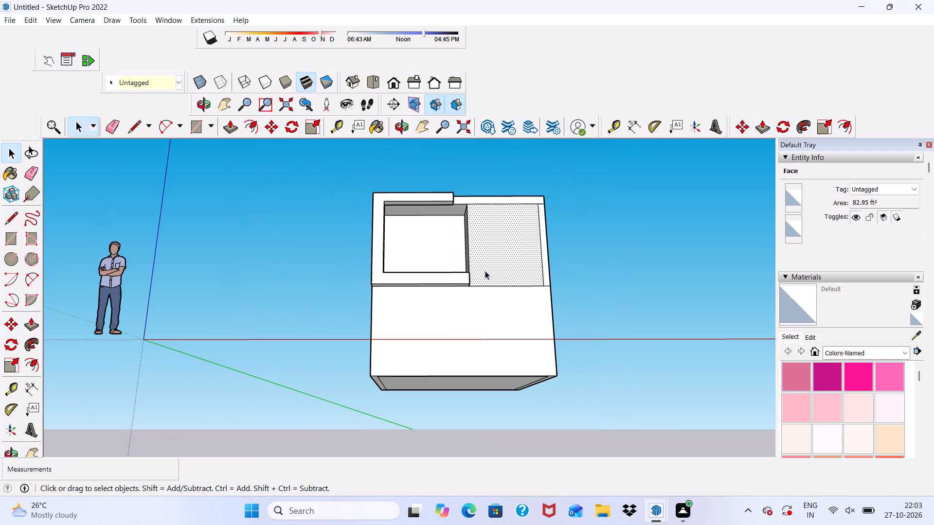
key(space)
scroll(491, 272, down, 8)
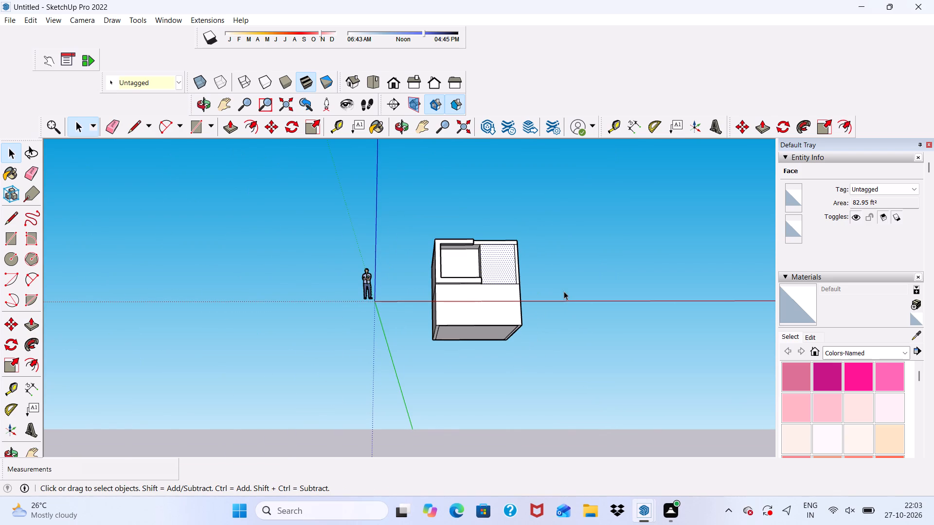
click(570, 265)
scroll(527, 242, up, 7)
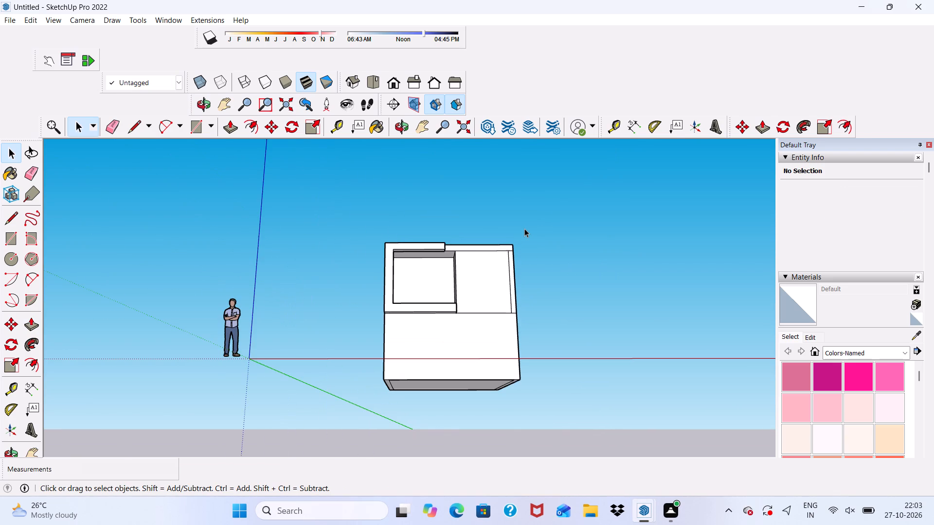
click(108, 124)
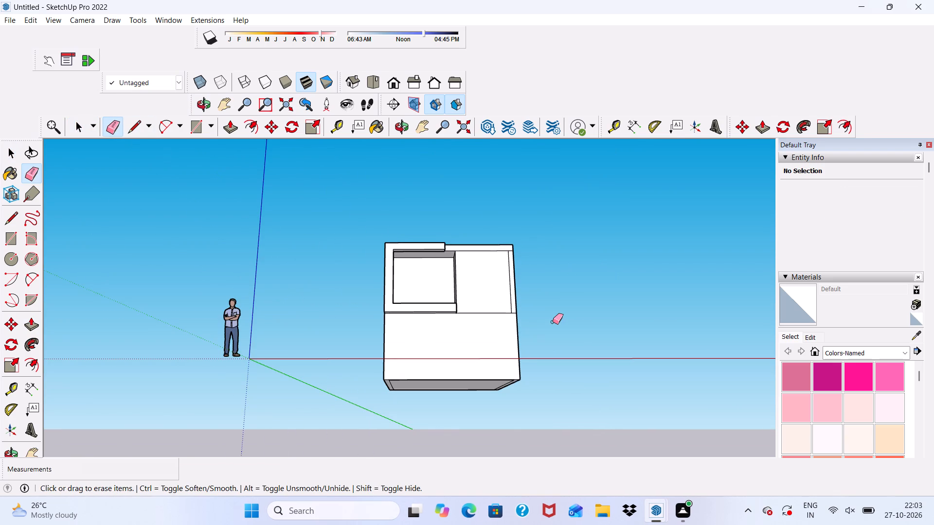
scroll(556, 324, up, 6)
drag(498, 262, 493, 267)
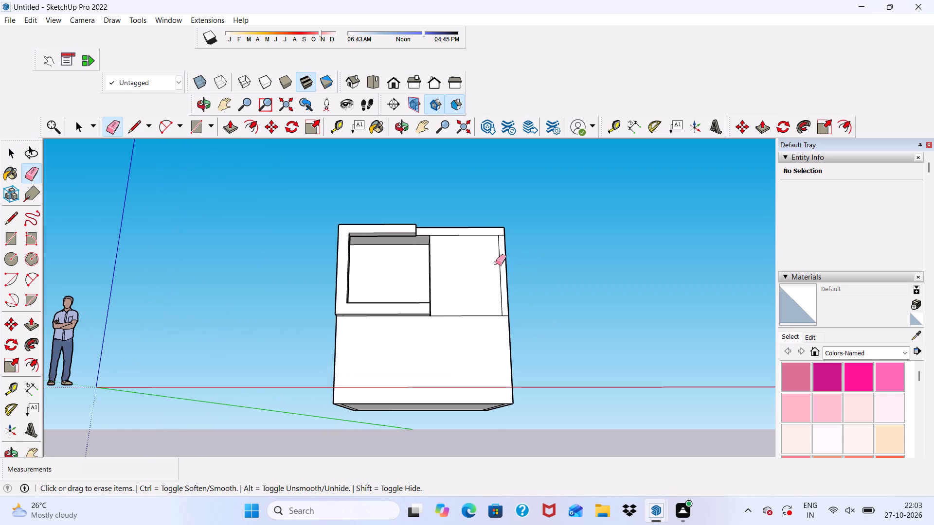
drag(496, 263, 499, 256)
scroll(544, 275, down, 2)
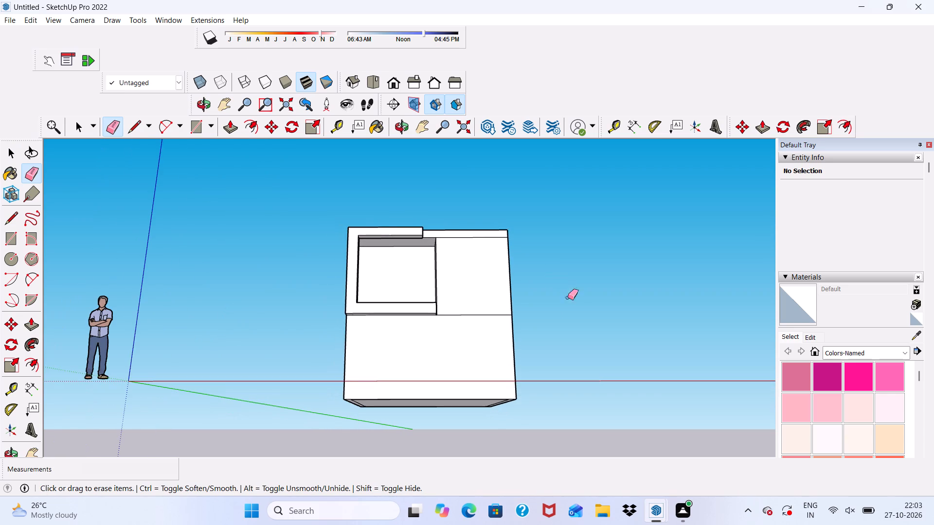
scroll(575, 305, down, 4)
scroll(515, 254, up, 7)
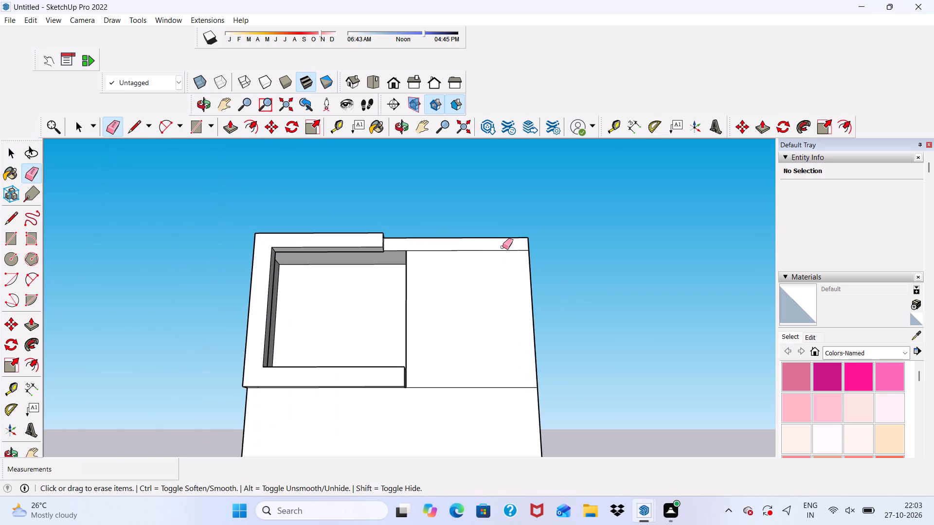
click(503, 247)
drag(524, 245, 523, 252)
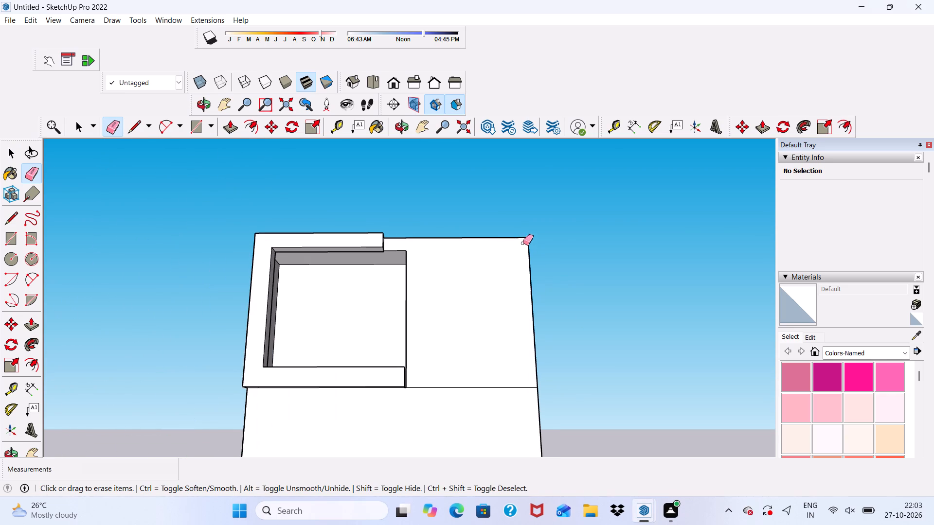
key(space)
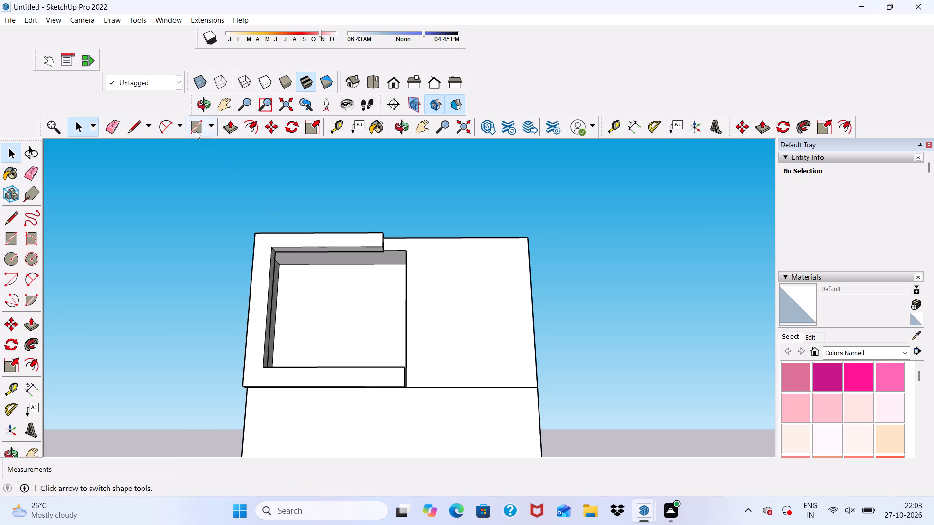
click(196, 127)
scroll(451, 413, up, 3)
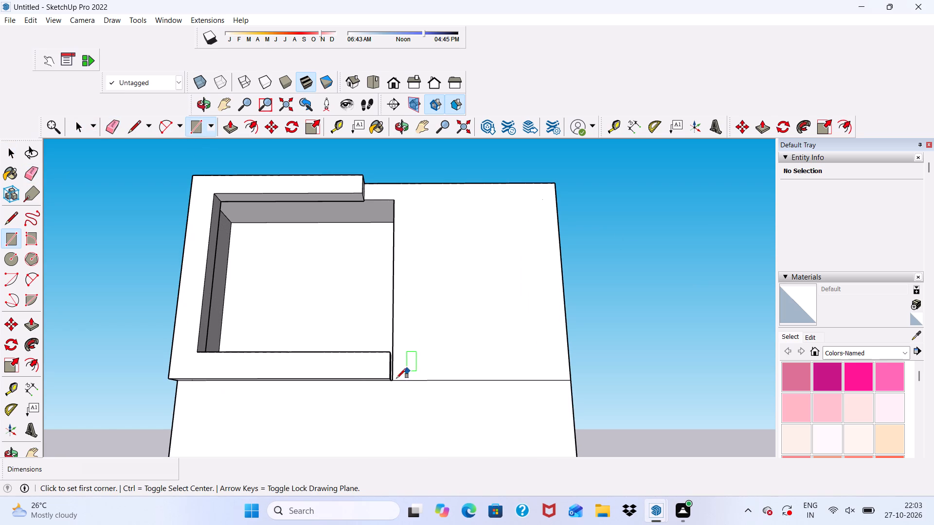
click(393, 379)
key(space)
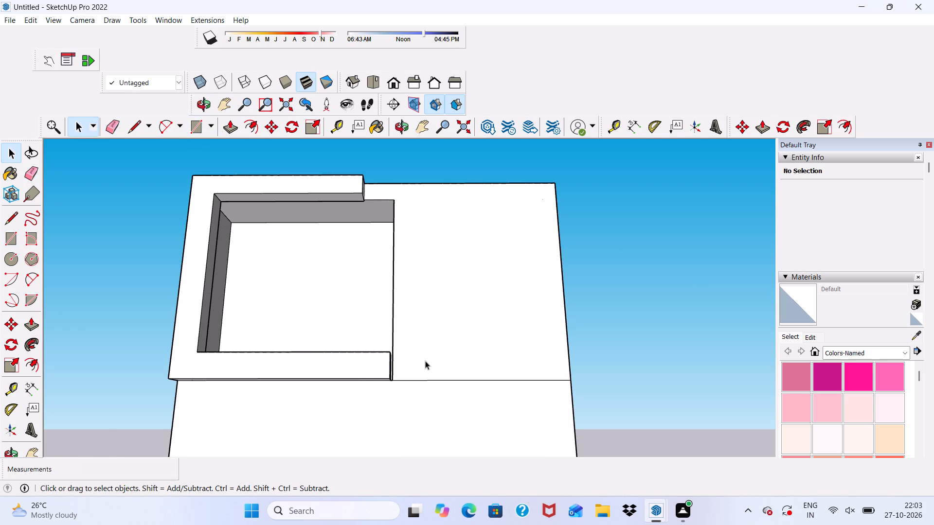
Draw a rectangle about 12' 10" by 9' on the right upper wall, from the lower band's end to above the roof at the outer edge.
click(198, 129)
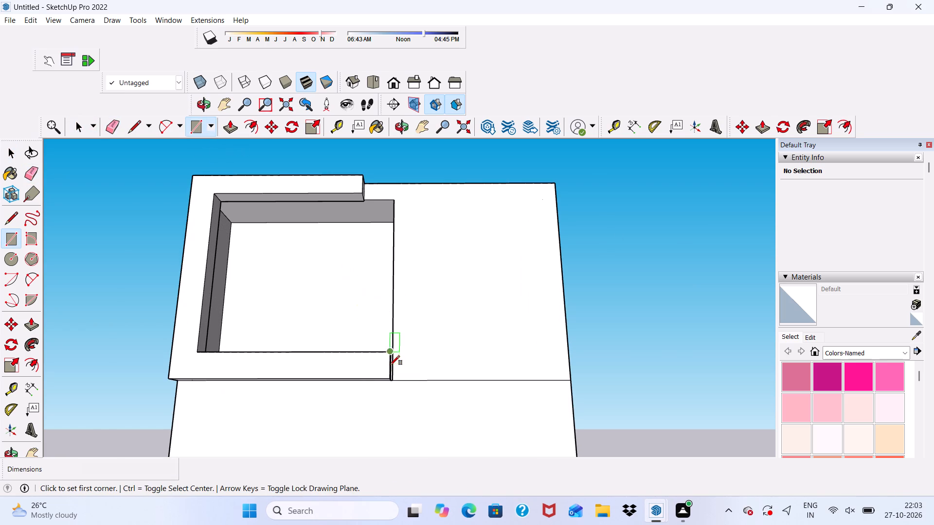
scroll(391, 367, up, 13)
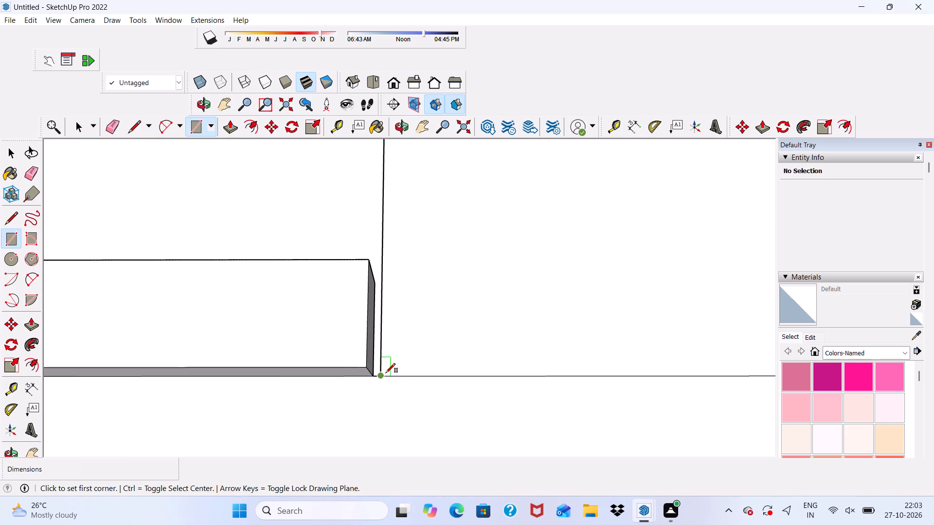
click(384, 374)
scroll(472, 342, down, 4)
scroll(639, 311, down, 5)
scroll(631, 269, down, 2)
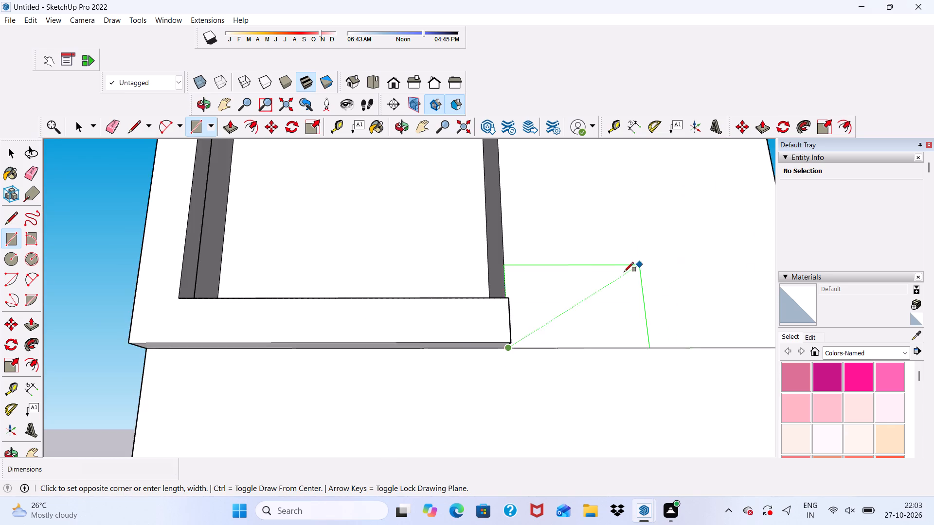
scroll(624, 272, down, 8)
scroll(569, 276, down, 3)
scroll(630, 228, up, 3)
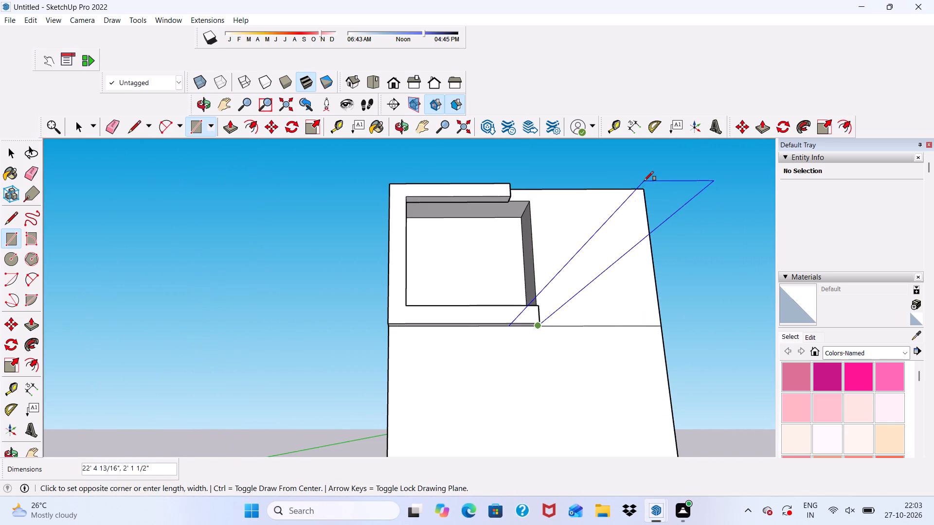
scroll(634, 178, up, 7)
scroll(599, 177, down, 5)
scroll(605, 233, up, 1)
middle_drag(605, 233, 613, 292)
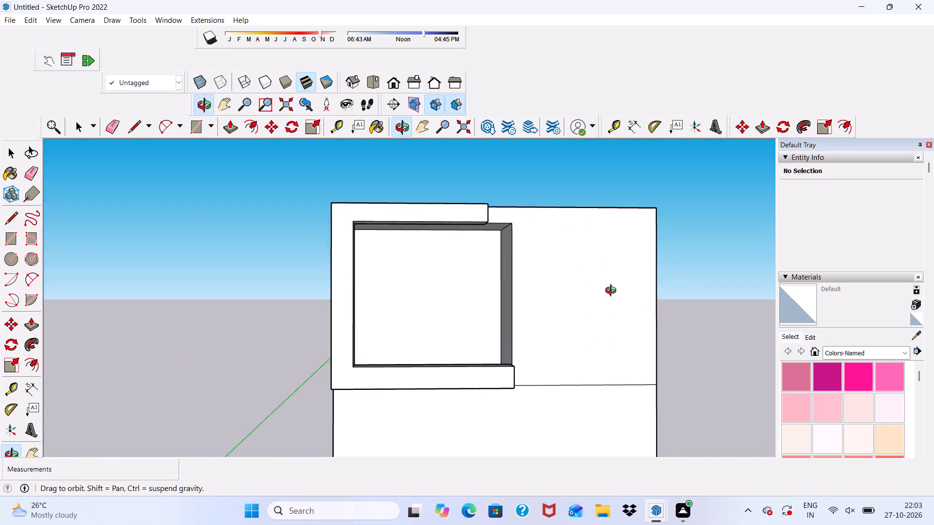
middle_drag(613, 292, 608, 300)
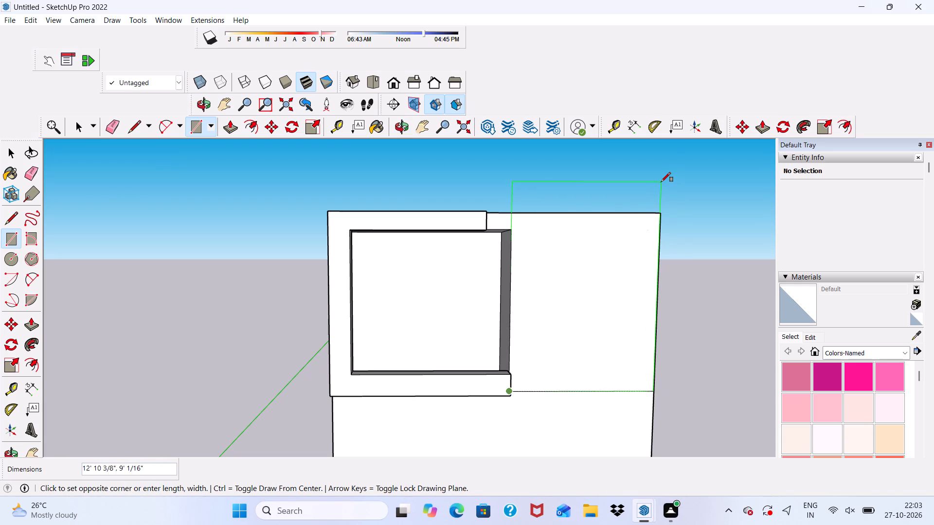
click(661, 182)
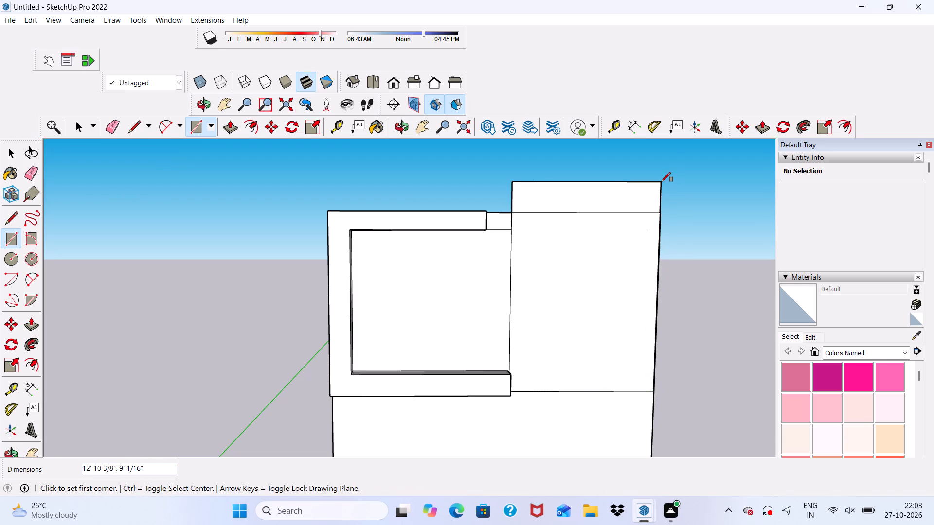
scroll(652, 200, down, 2)
key(space)
Delete the new face covering the balcony opening.
click(486, 296)
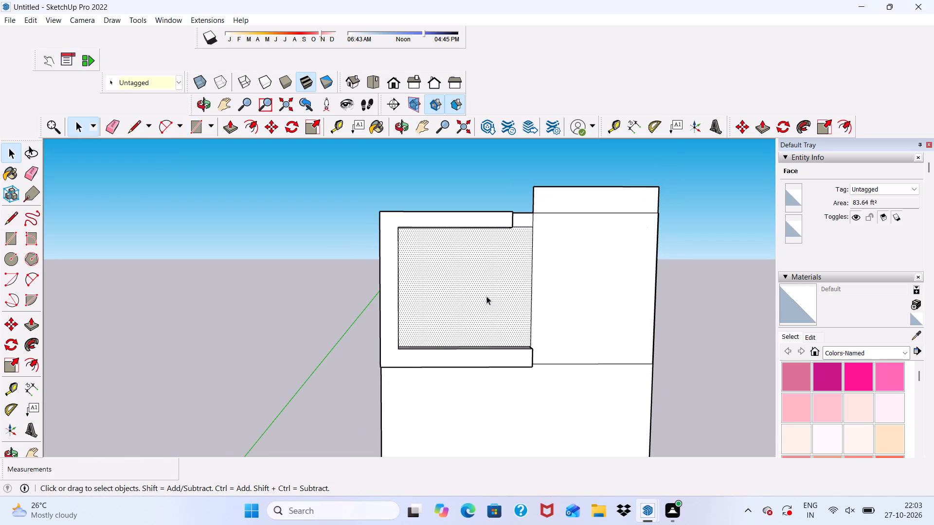
key(Delete)
Push/Pull the strip of the right-hand wall that rises above the roof forward 3".
scroll(498, 300, down, 4)
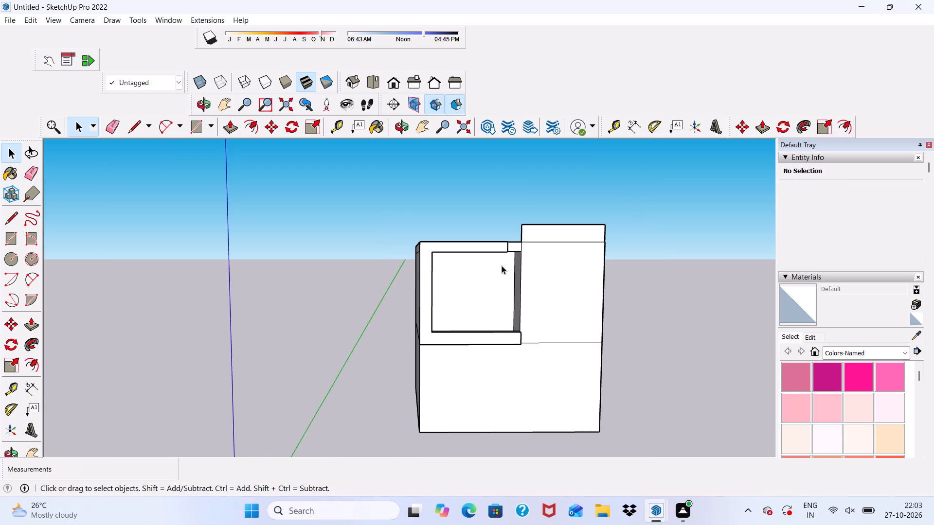
middle_drag(502, 265, 499, 219)
scroll(525, 221, up, 3)
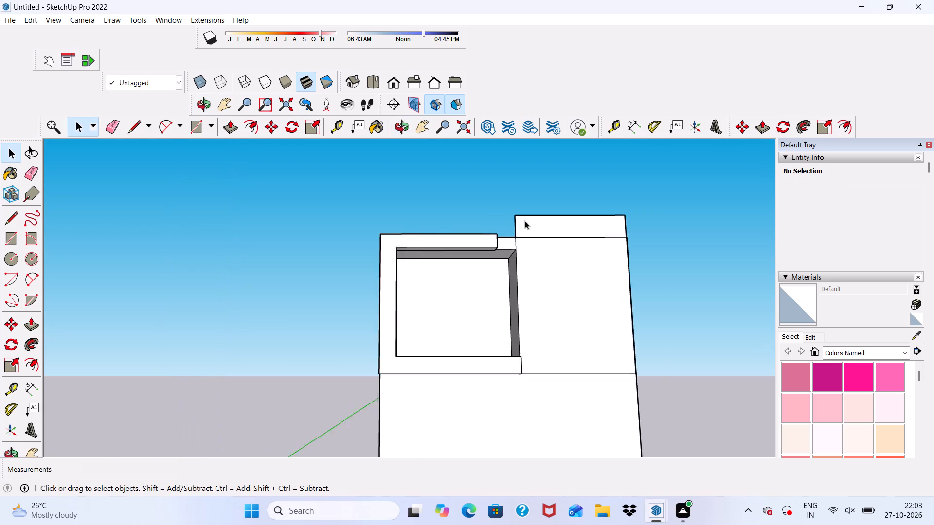
scroll(525, 221, up, 2)
middle_drag(530, 249, 555, 304)
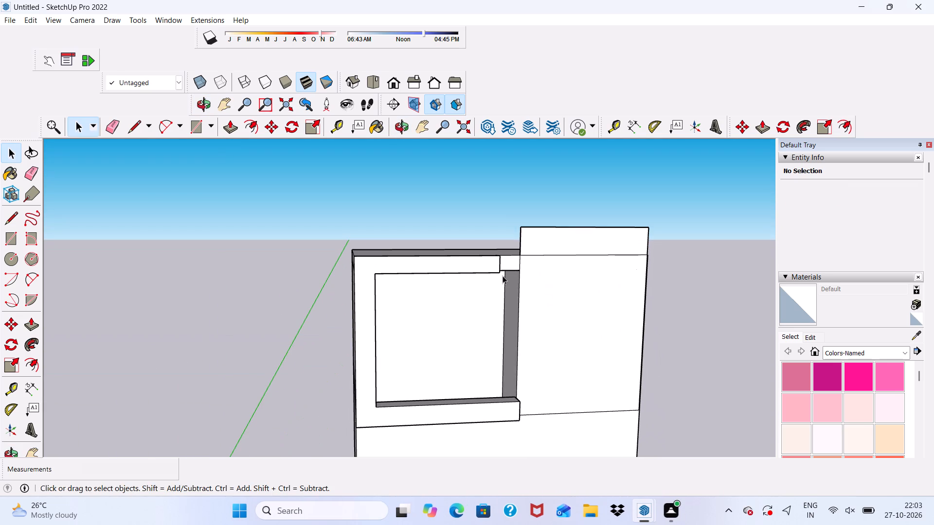
scroll(549, 240, up, 4)
click(549, 240)
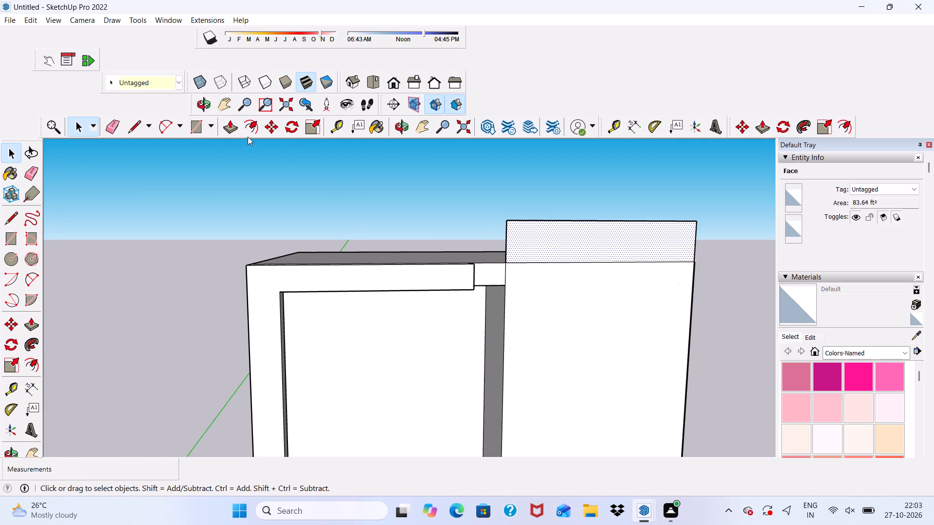
click(232, 127)
click(537, 225)
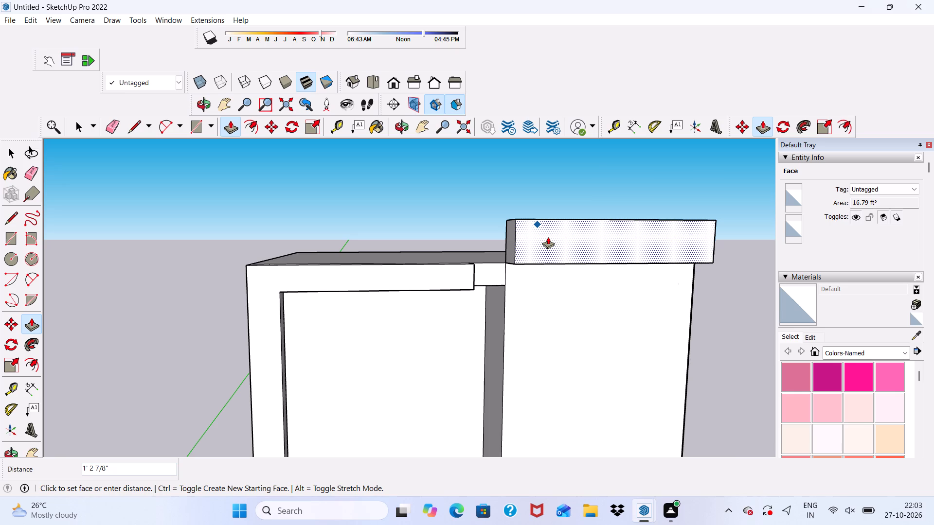
text(3")
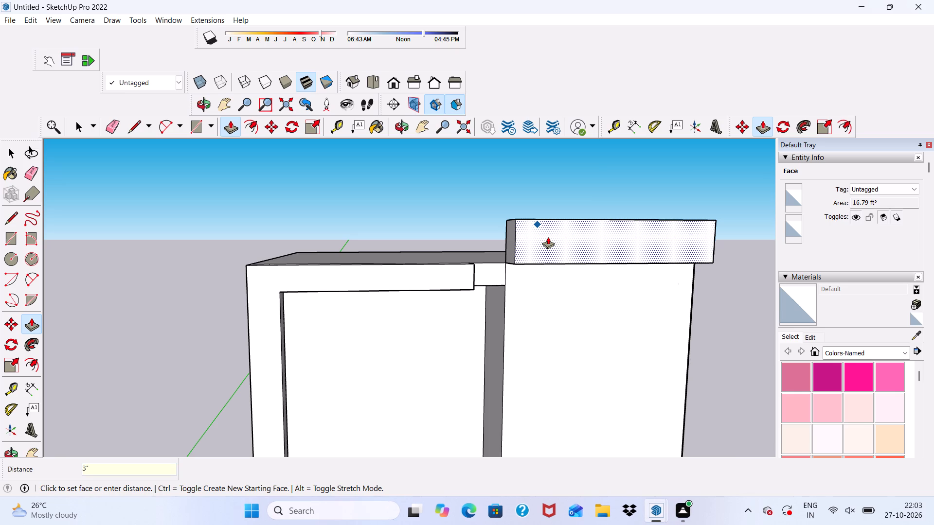
key(Return)
Push/Pull the right-hand wall face below the raised strip forward 3", flush with the strip.
scroll(561, 348, up, 2)
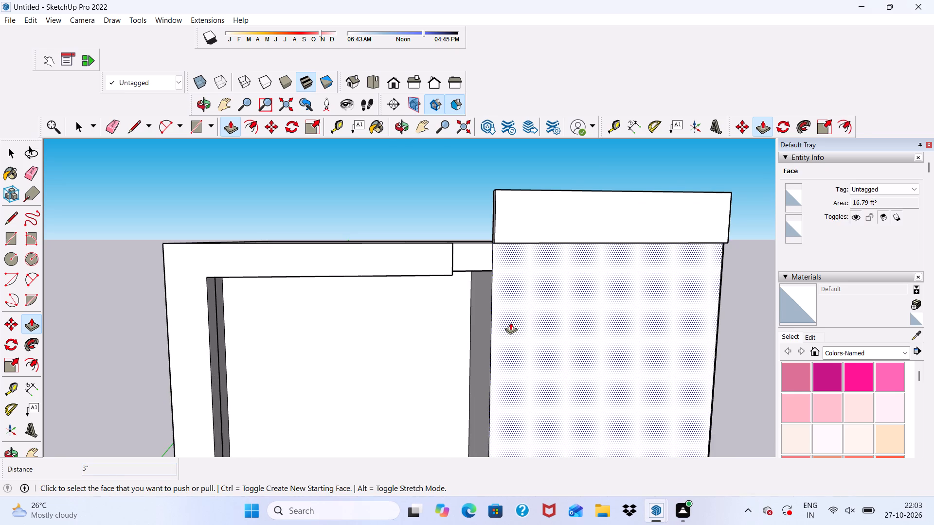
click(510, 322)
click(523, 227)
Erase the seam lines between the raised strip and the wall below, on the front face and on the outer side edge.
middle_drag(521, 245, 523, 245)
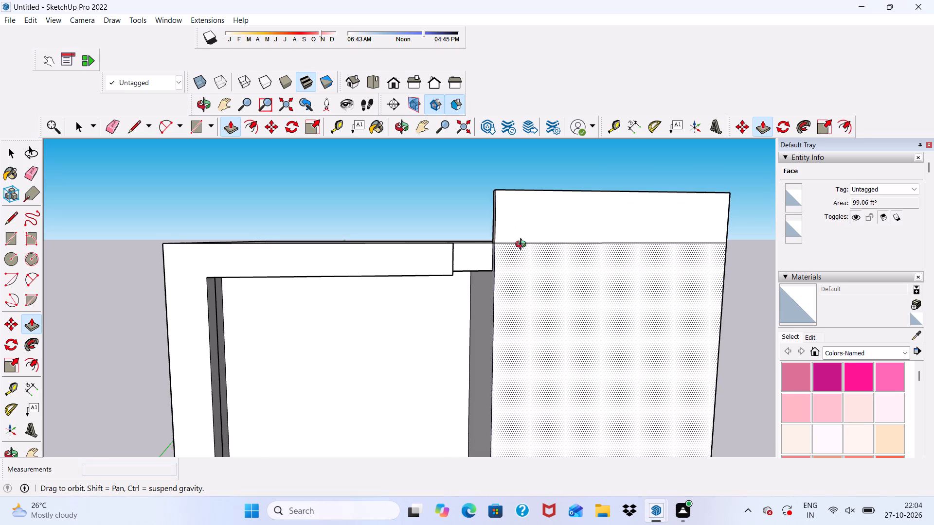
middle_drag(523, 245, 617, 270)
scroll(530, 232, down, 7)
middle_drag(527, 293, 522, 292)
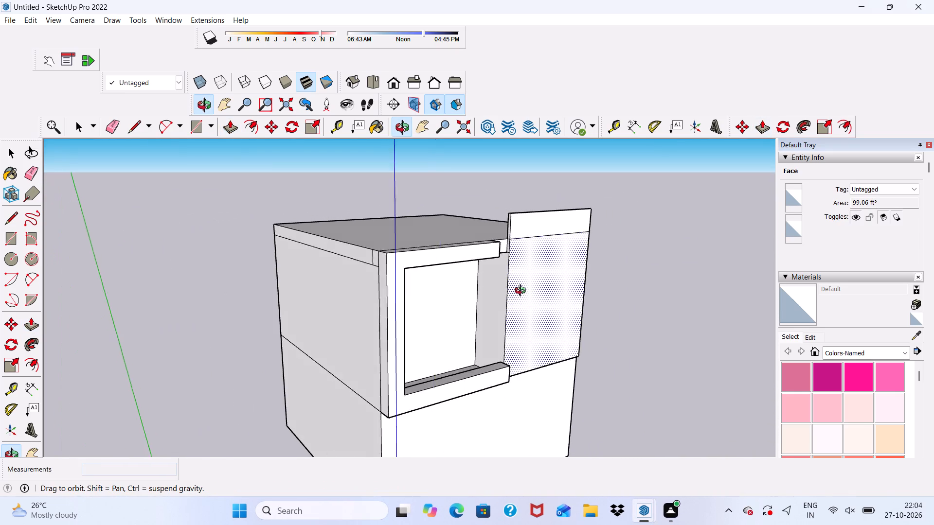
middle_drag(522, 292, 287, 334)
scroll(290, 334, down, 4)
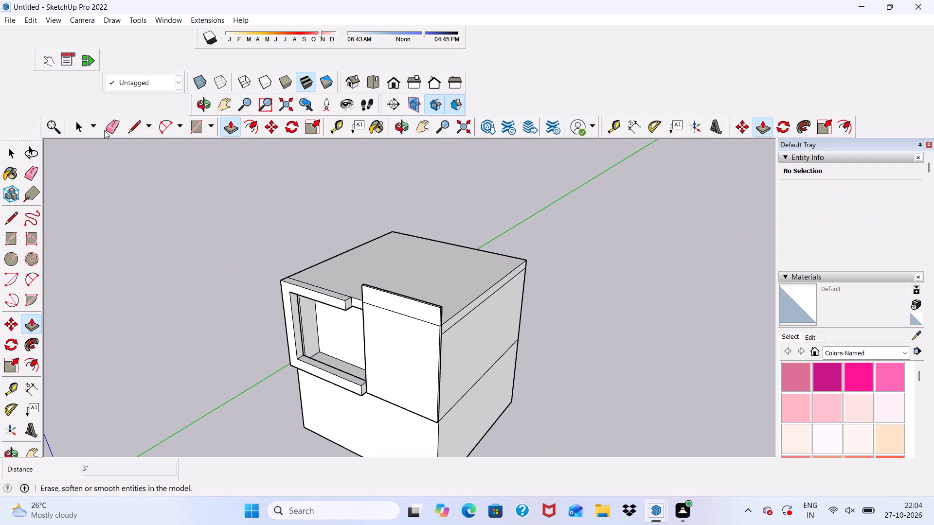
click(112, 122)
scroll(118, 136, up, 3)
scroll(462, 367, up, 4)
drag(464, 324, 462, 347)
scroll(425, 324, up, 4)
middle_drag(523, 389, 477, 353)
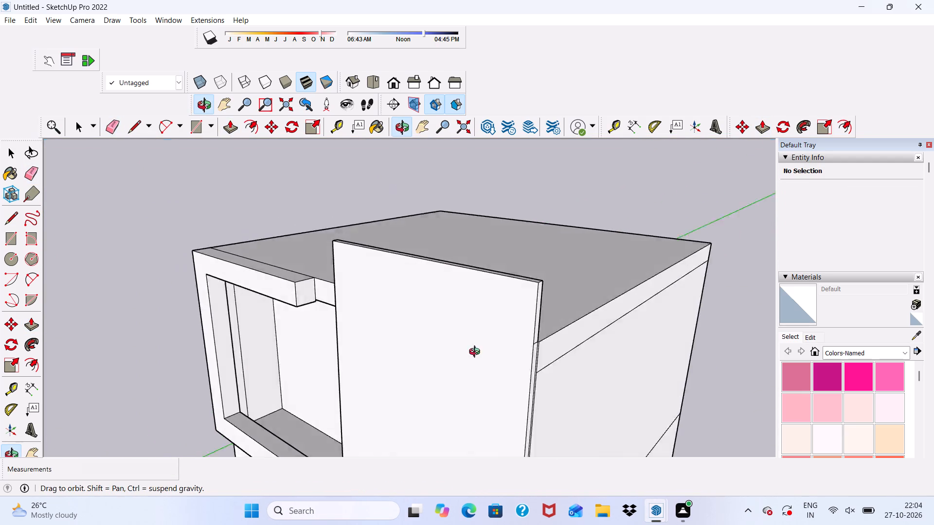
middle_drag(477, 353, 431, 336)
scroll(439, 307, up, 4)
drag(430, 301, 428, 307)
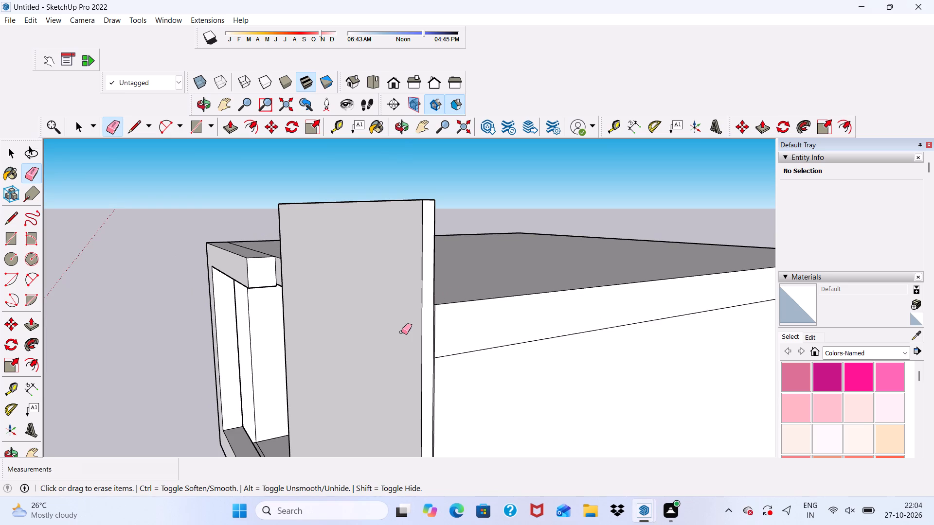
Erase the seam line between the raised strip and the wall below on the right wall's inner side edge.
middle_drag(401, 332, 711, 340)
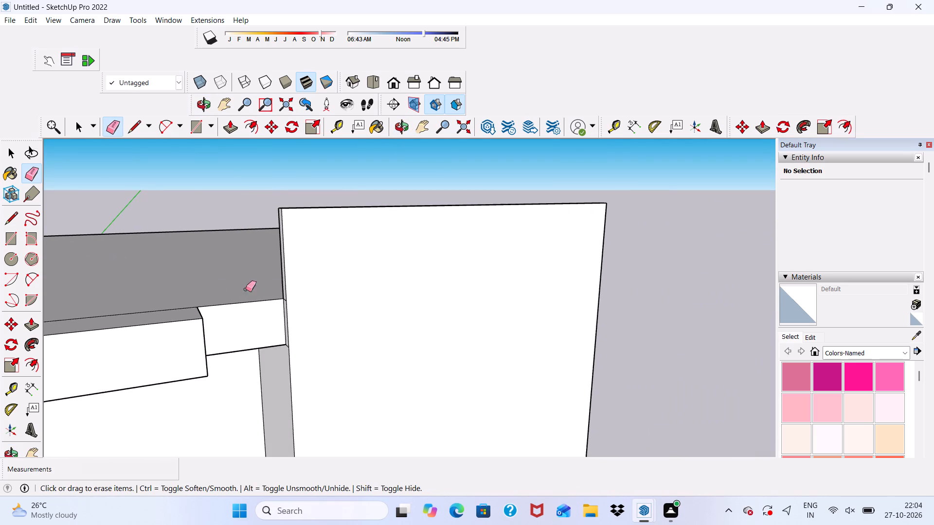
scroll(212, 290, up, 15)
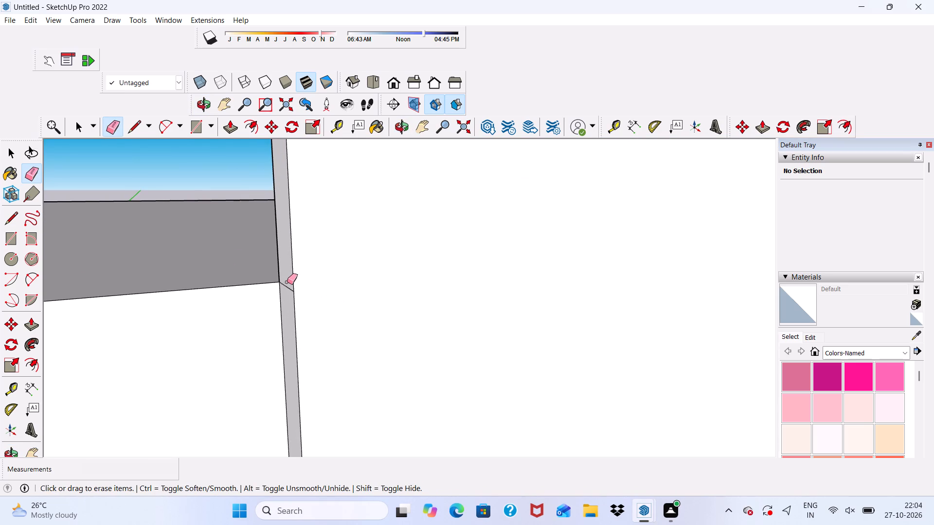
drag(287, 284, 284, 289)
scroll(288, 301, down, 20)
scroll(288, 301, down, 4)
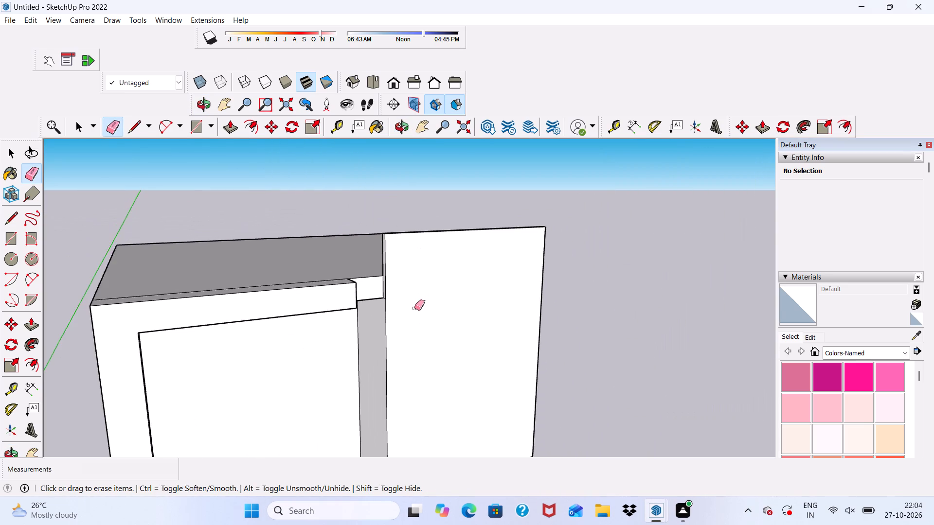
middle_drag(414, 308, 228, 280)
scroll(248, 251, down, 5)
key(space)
Examine the projecting right wall from the front, side and below, including its thin underside and the ground-floor side wall.
middle_drag(409, 289, 516, 255)
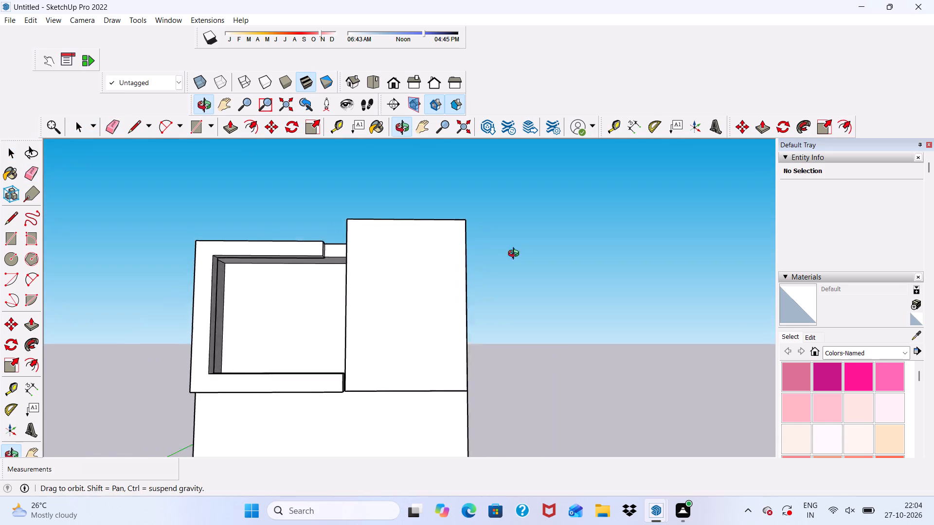
middle_drag(516, 255, 554, 249)
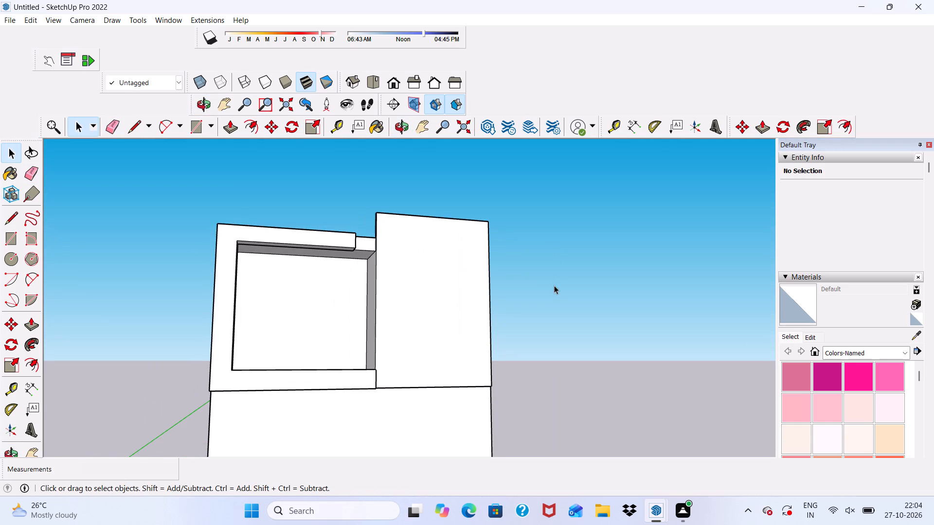
scroll(539, 299, down, 3)
middle_drag(517, 343, 517, 236)
scroll(453, 344, up, 4)
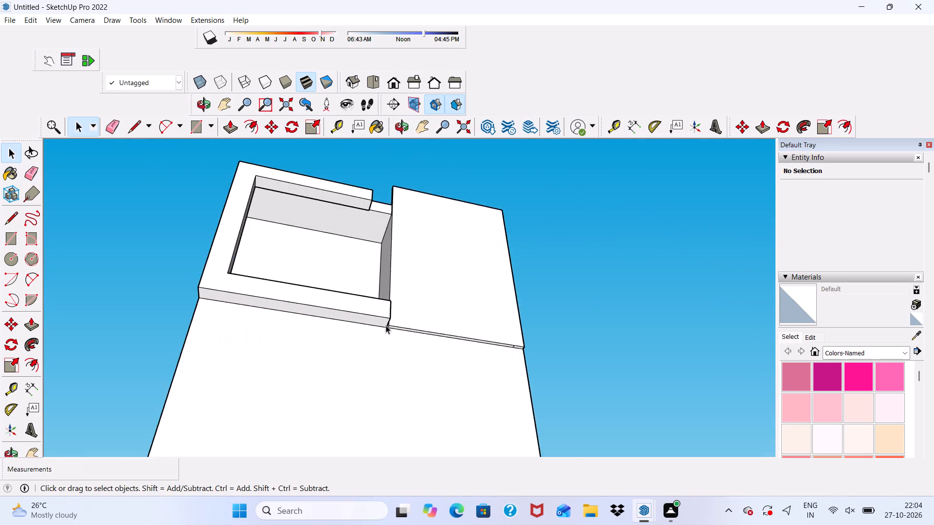
scroll(386, 325, up, 14)
click(386, 325)
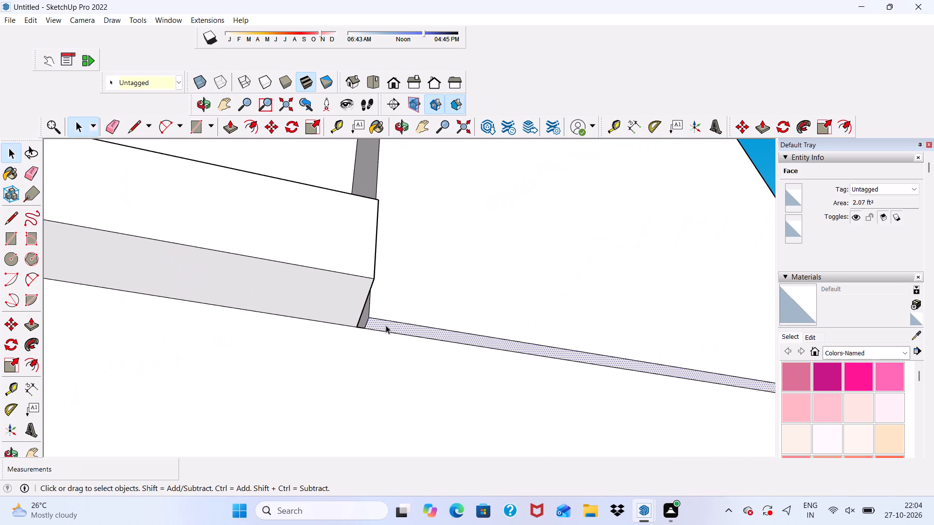
scroll(358, 325, down, 6)
middle_drag(392, 322, 320, 460)
scroll(313, 466, up, 1)
scroll(317, 422, down, 5)
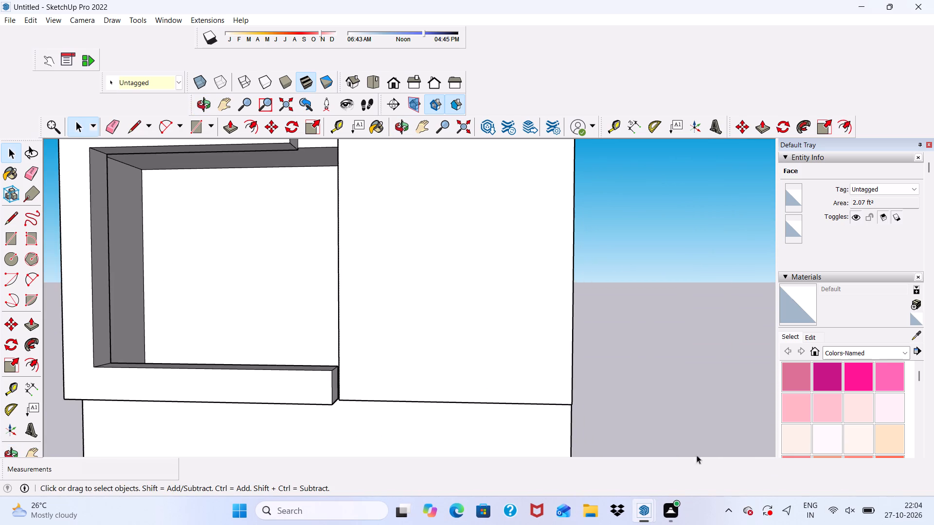
scroll(625, 455, down, 2)
scroll(512, 377, up, 1)
scroll(441, 342, down, 8)
middle_drag(437, 368, 488, 363)
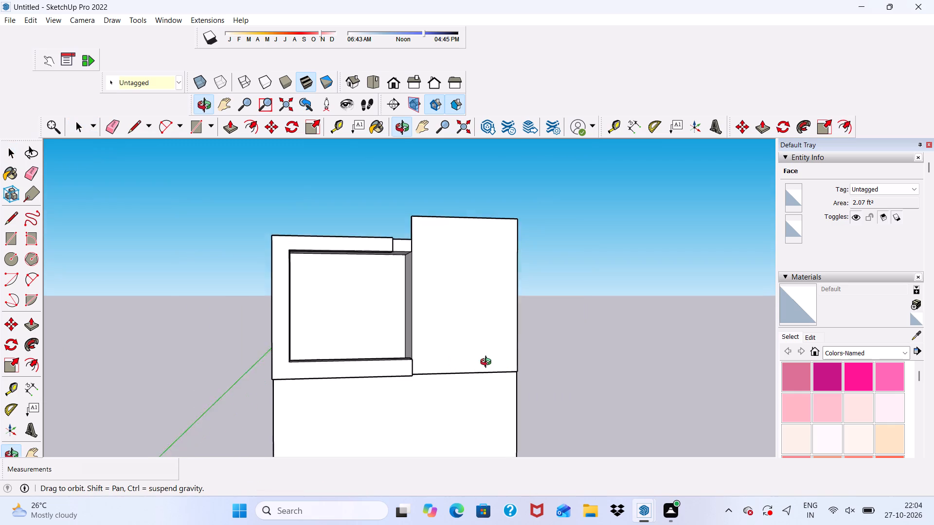
middle_drag(488, 363, 296, 361)
click(449, 409)
scroll(409, 383, down, 3)
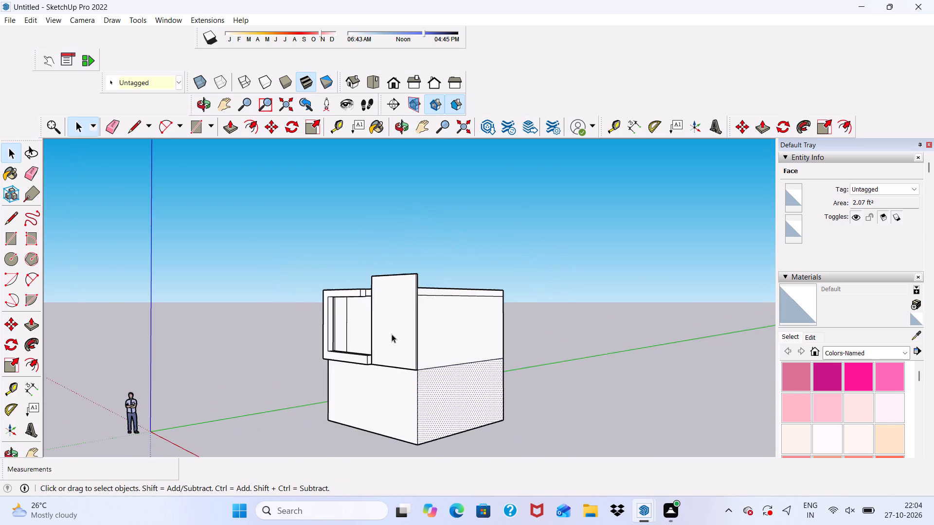
scroll(392, 334, down, 6)
middle_drag(432, 379, 550, 375)
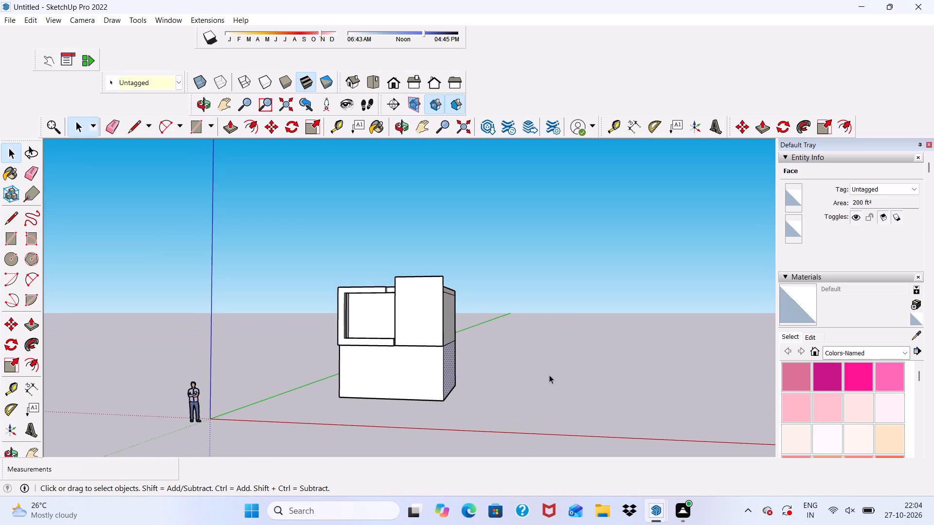
scroll(548, 375, down, 5)
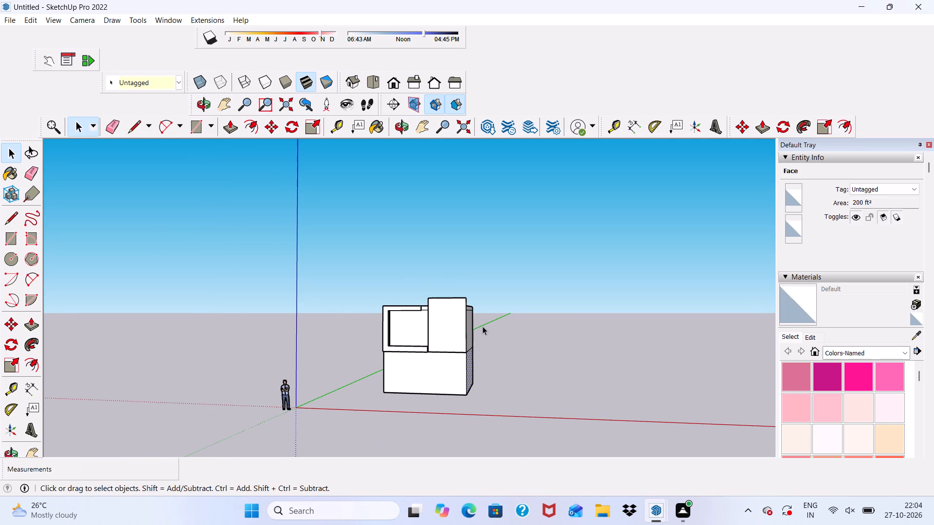
middle_drag(483, 326, 488, 280)
scroll(441, 332, up, 3)
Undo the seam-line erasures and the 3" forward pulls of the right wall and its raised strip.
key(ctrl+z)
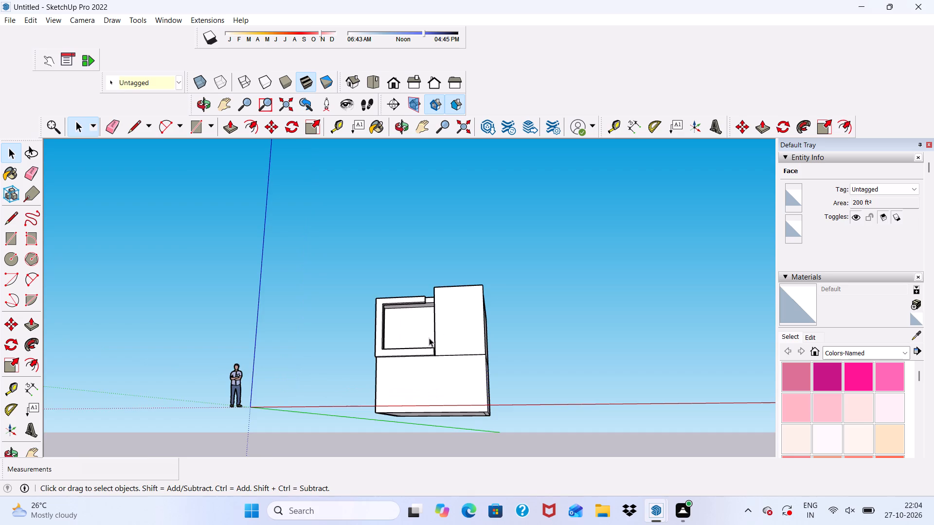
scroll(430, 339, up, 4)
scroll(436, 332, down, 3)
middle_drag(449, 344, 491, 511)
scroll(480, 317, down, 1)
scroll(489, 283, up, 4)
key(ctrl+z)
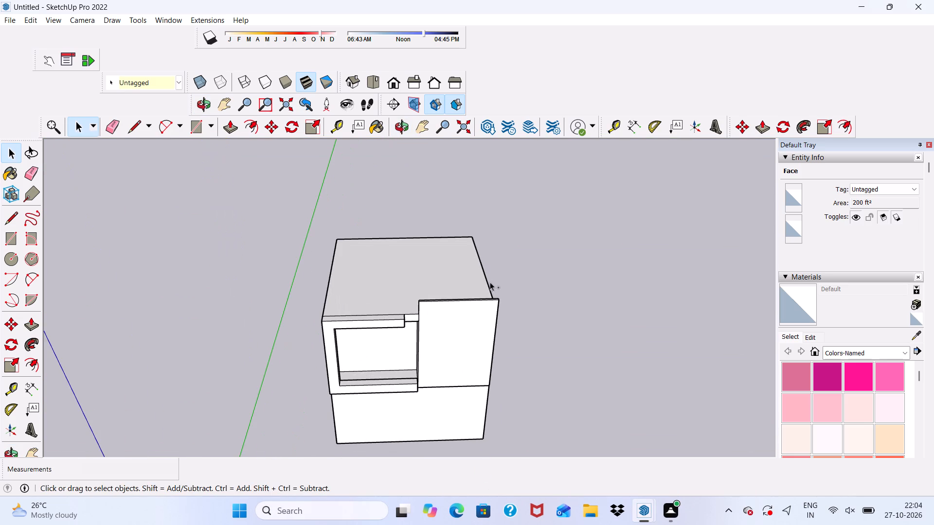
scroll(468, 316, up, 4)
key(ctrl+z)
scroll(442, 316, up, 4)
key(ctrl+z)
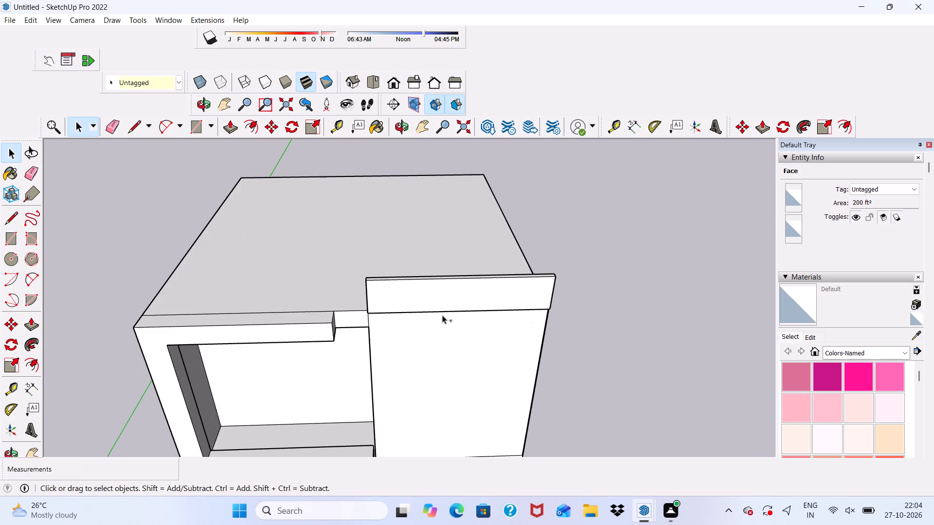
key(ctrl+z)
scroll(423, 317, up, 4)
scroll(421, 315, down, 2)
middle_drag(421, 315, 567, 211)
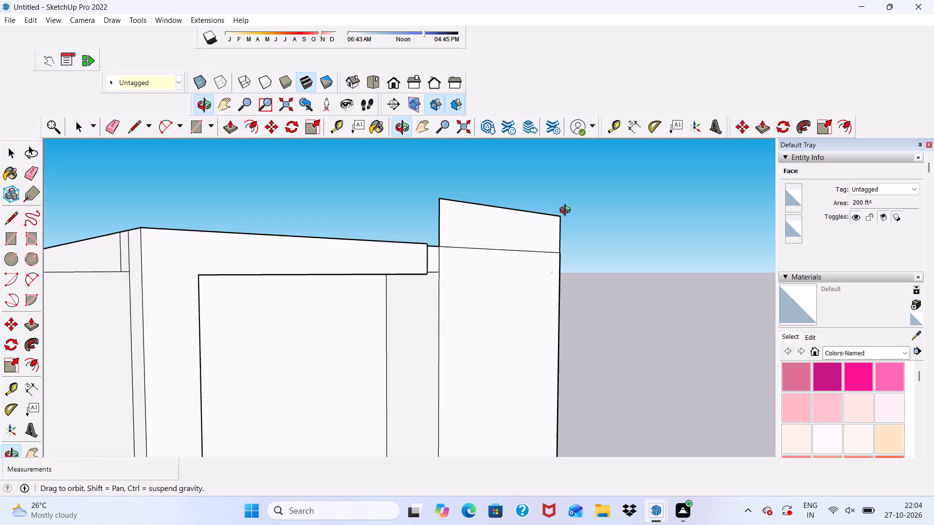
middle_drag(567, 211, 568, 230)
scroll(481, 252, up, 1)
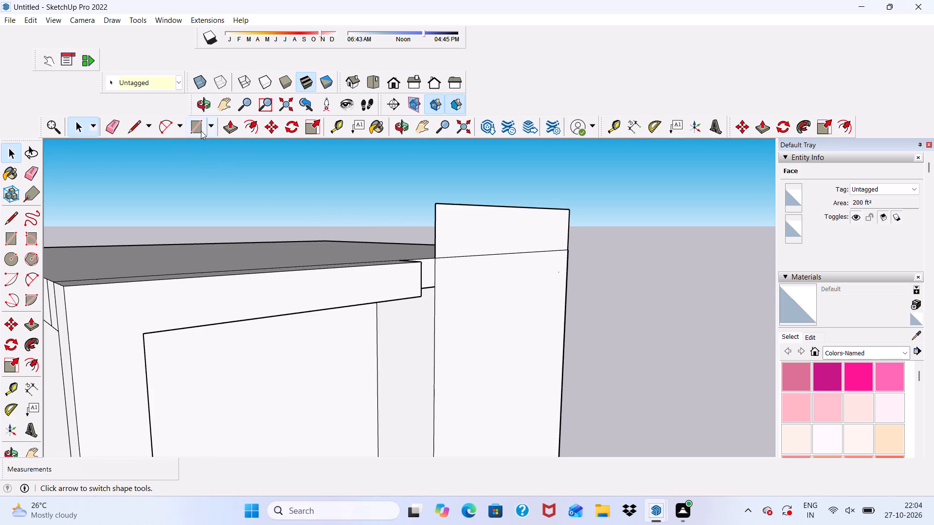
Push/Pull the right-hand wall face below the raised strip forward 3".
click(220, 126)
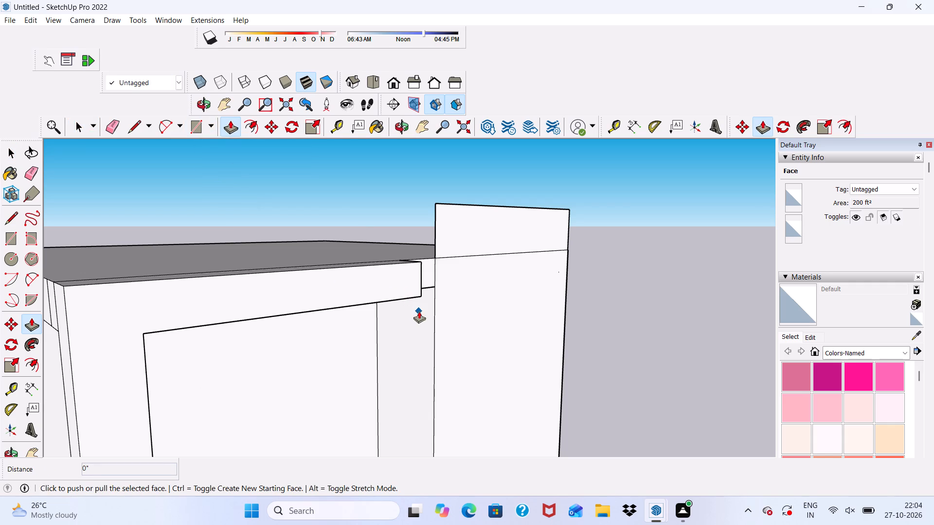
key(space)
click(457, 307)
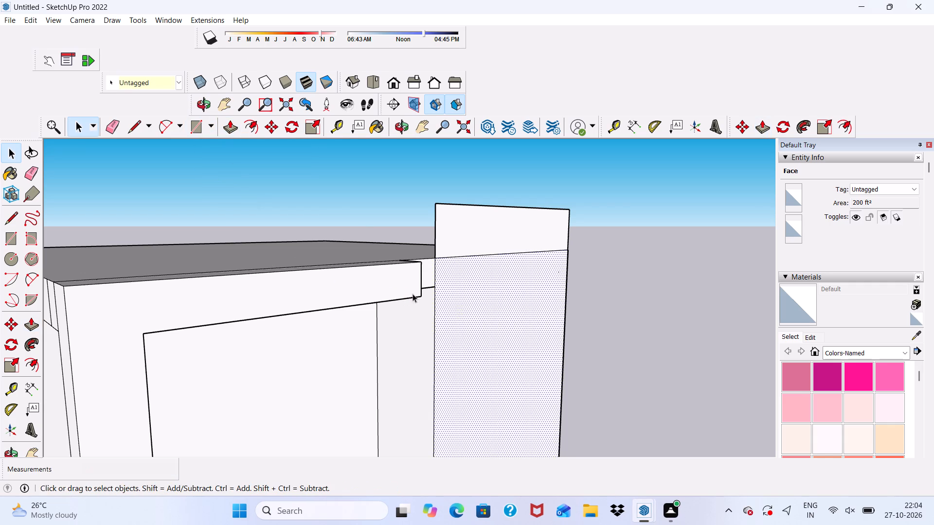
click(230, 127)
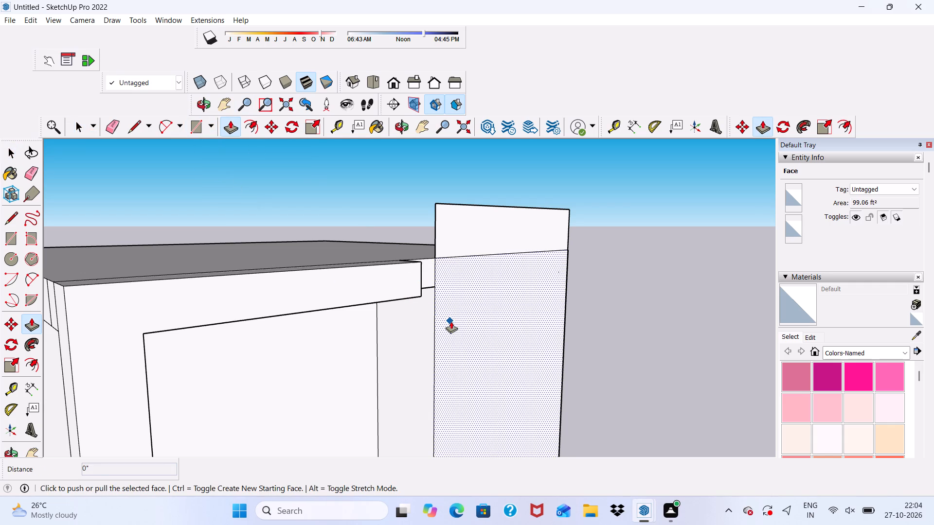
click(451, 321)
key(3)
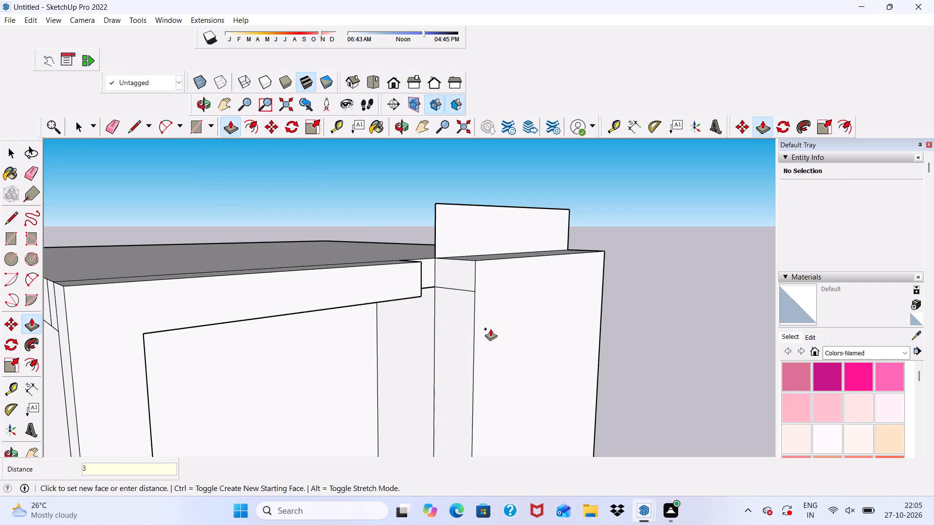
key(shift+quotedbl)
key(Return)
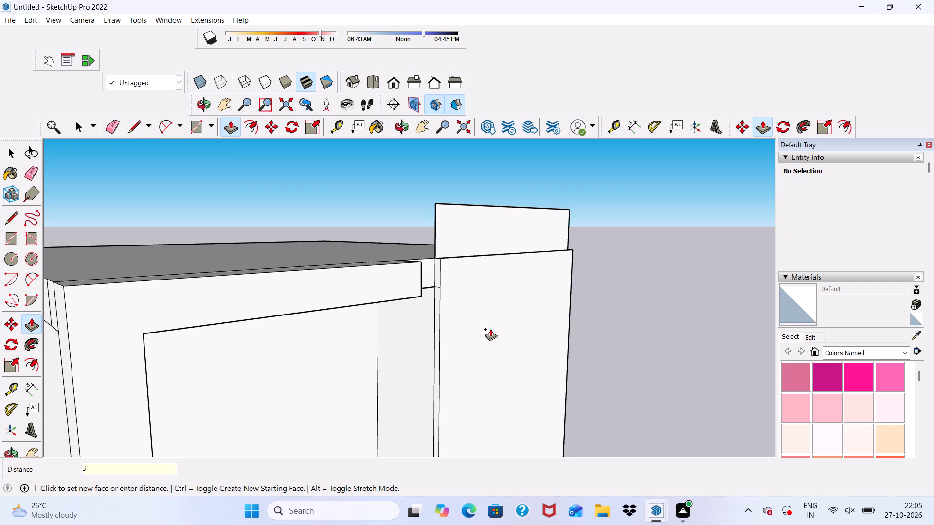
Push/Pull the raised strip above the roof forward 3", flush with the wall face below it.
scroll(478, 279, up, 1)
click(456, 233)
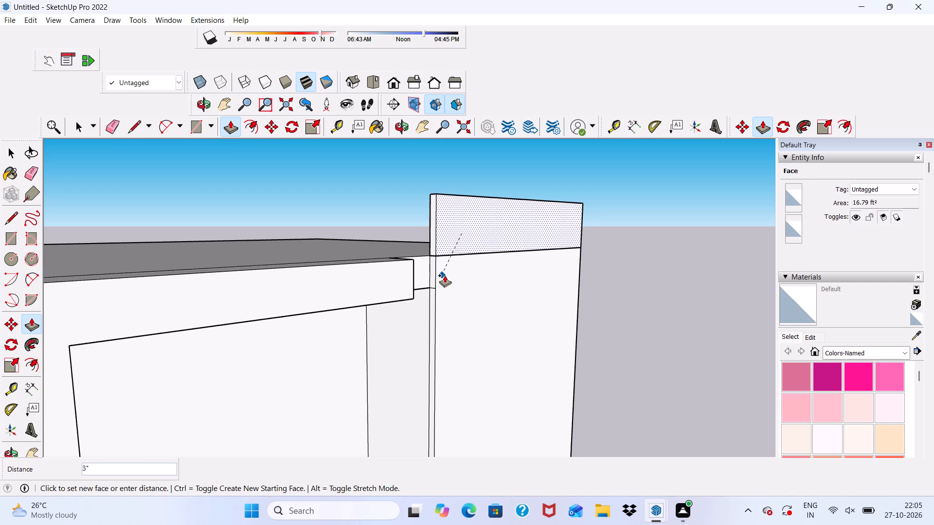
scroll(449, 259, up, 5)
click(447, 259)
scroll(432, 277, down, 3)
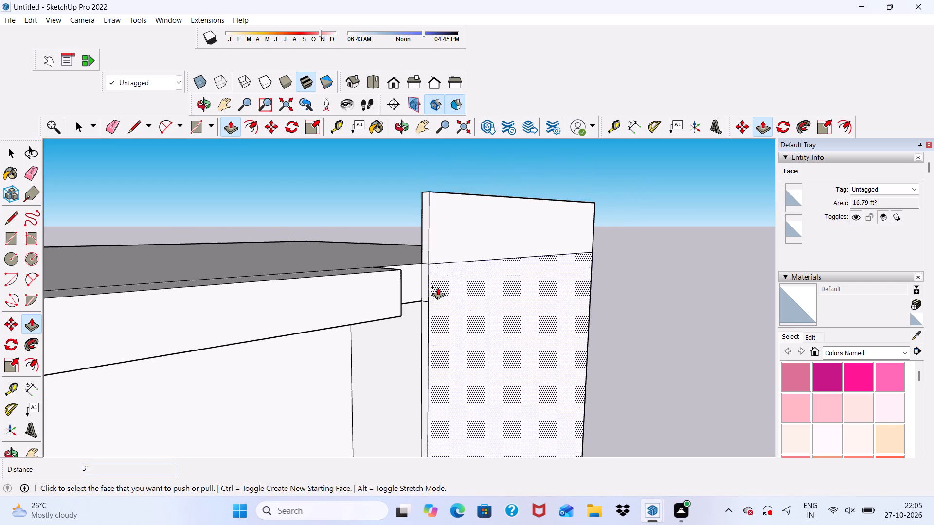
Push/Pull the underside of the projecting right wall down about 6 11/16" over the ground-floor front.
scroll(438, 287, down, 13)
scroll(449, 383, up, 2)
middle_drag(449, 383, 402, 261)
scroll(461, 367, up, 3)
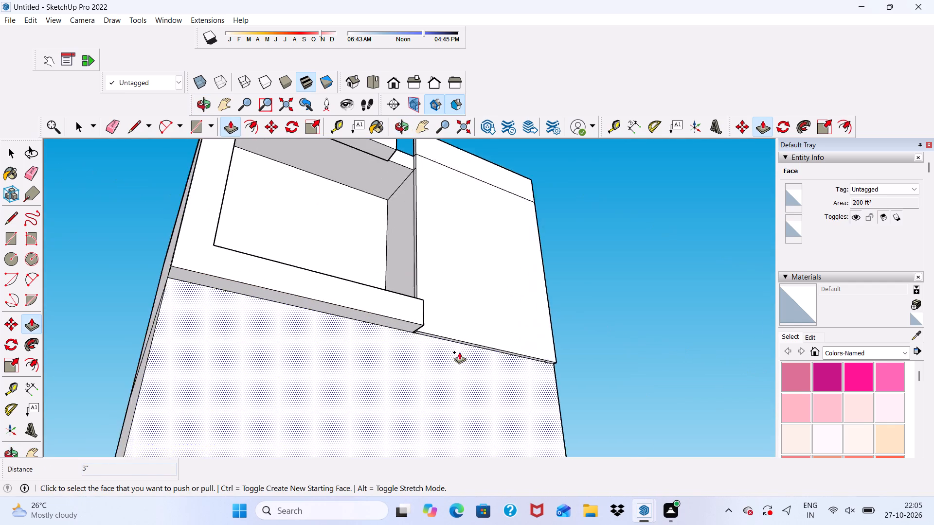
scroll(459, 352, up, 5)
scroll(415, 317, down, 2)
scroll(417, 344, up, 10)
scroll(421, 334, down, 1)
scroll(424, 330, up, 5)
click(424, 330)
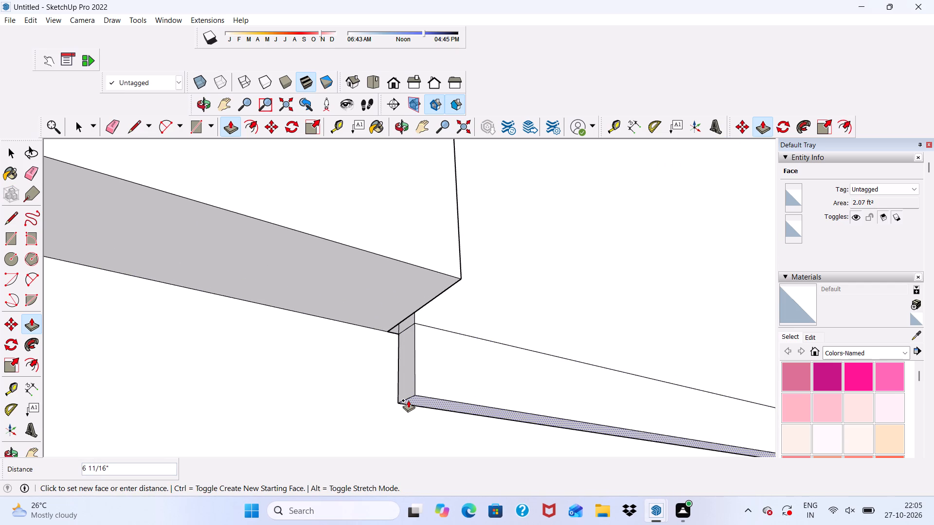
click(408, 400)
Push/Pull the underside of the lowered right wall down about another 8 15/16".
scroll(404, 394, down, 1)
middle_drag(404, 394, 448, 456)
middle_drag(445, 422, 390, 245)
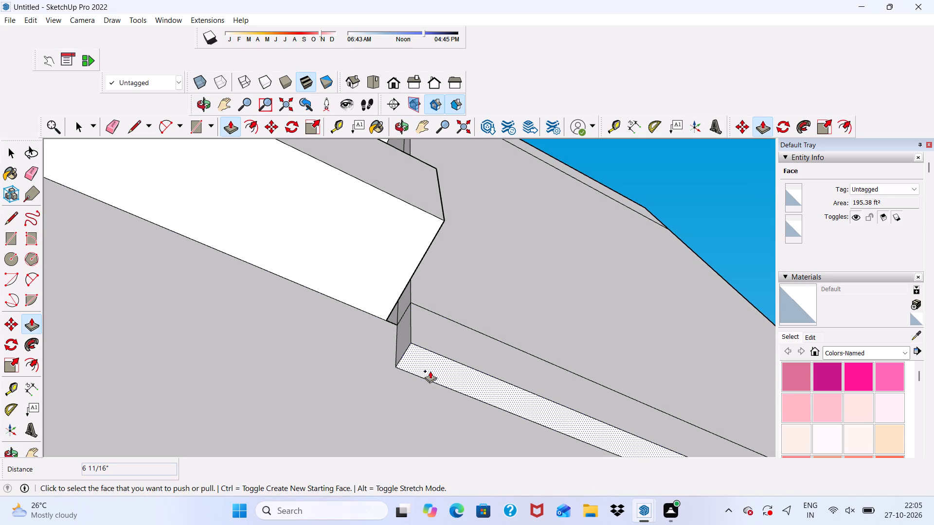
click(425, 362)
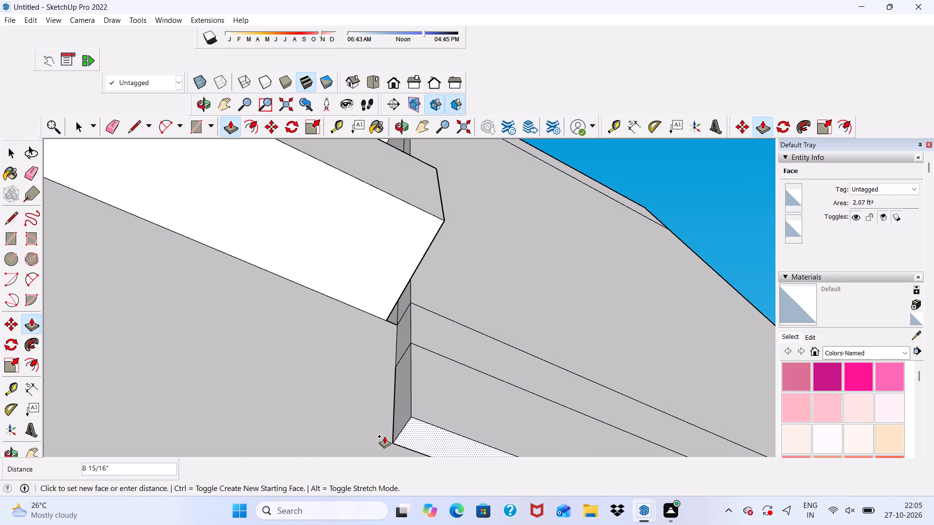
click(384, 436)
Erase the two horizontal seam lines across the front face where the right wall was extended downward.
scroll(380, 348, down, 6)
middle_drag(407, 370, 440, 464)
scroll(436, 454, up, 1)
scroll(403, 333, down, 8)
middle_drag(447, 400, 456, 427)
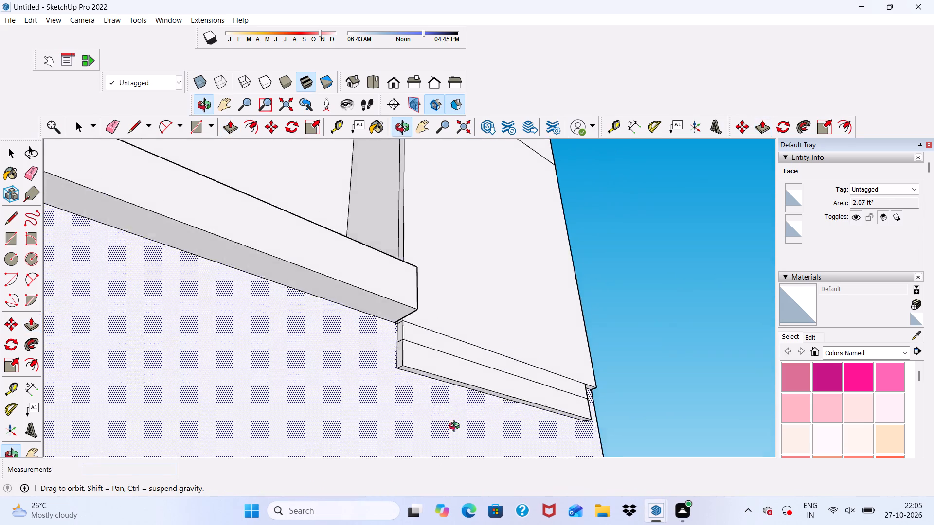
middle_drag(456, 427, 384, 503)
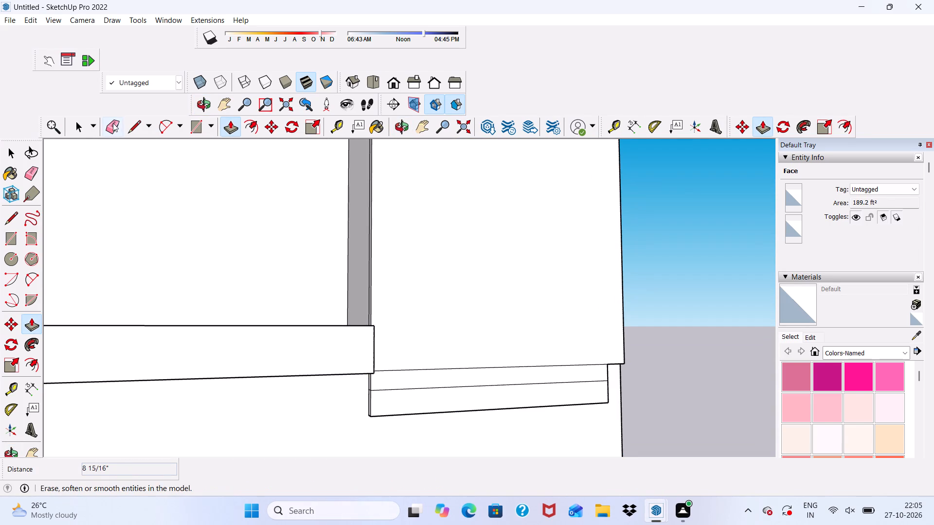
click(113, 123)
drag(473, 352, 461, 384)
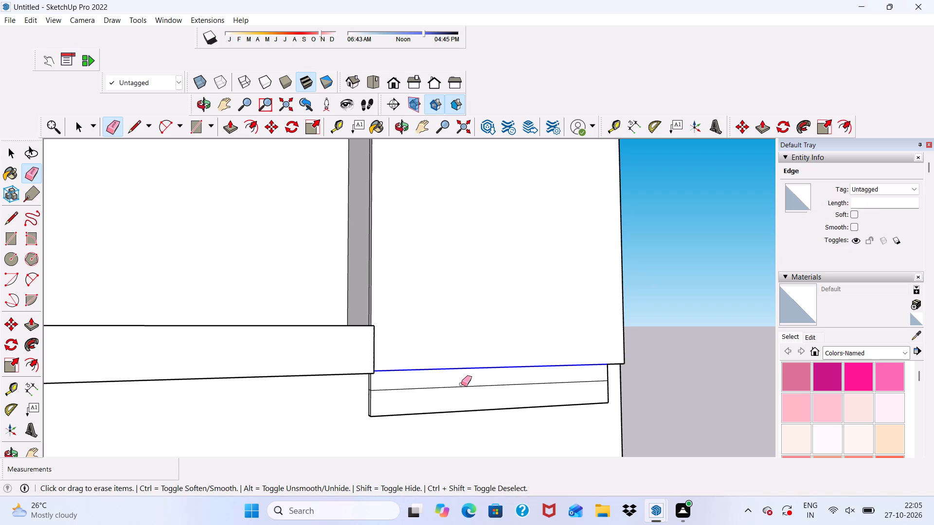
click(460, 384)
click(460, 384)
drag(452, 376, 449, 392)
scroll(419, 343, down, 6)
middle_drag(534, 312, 393, 350)
key(space)
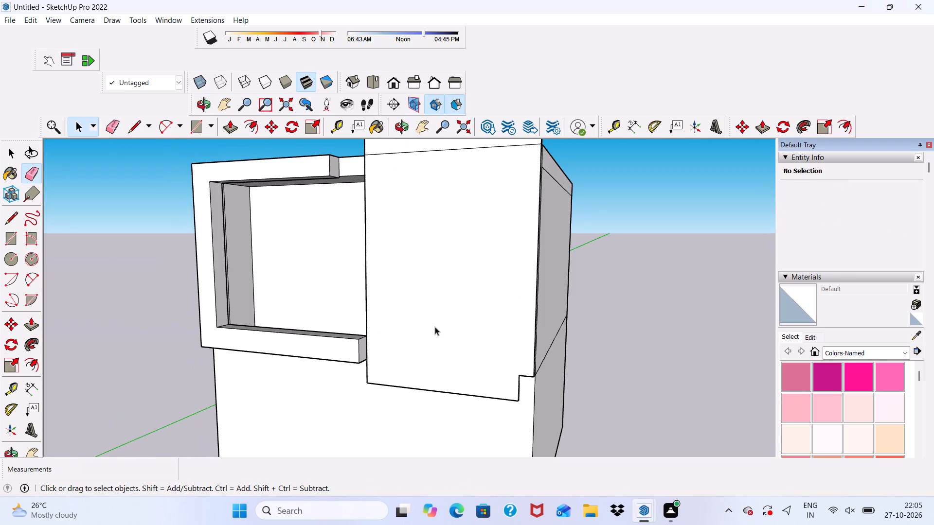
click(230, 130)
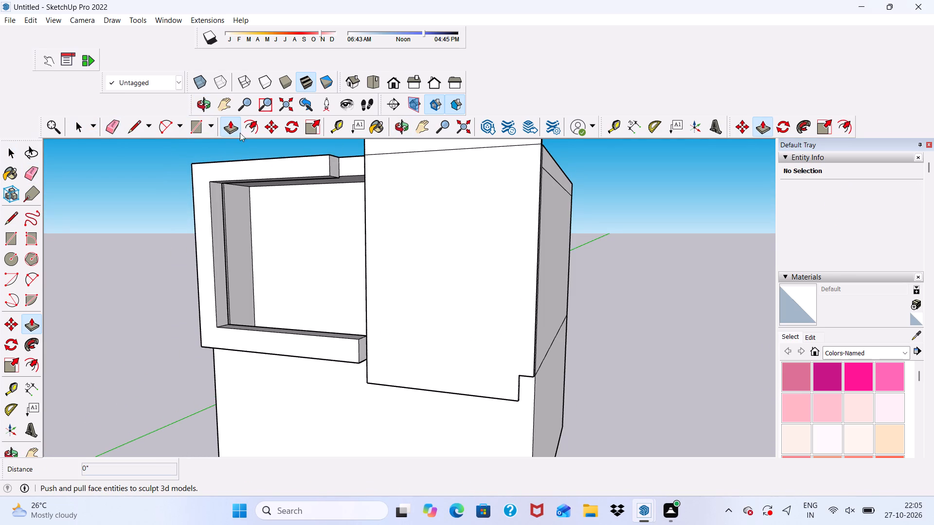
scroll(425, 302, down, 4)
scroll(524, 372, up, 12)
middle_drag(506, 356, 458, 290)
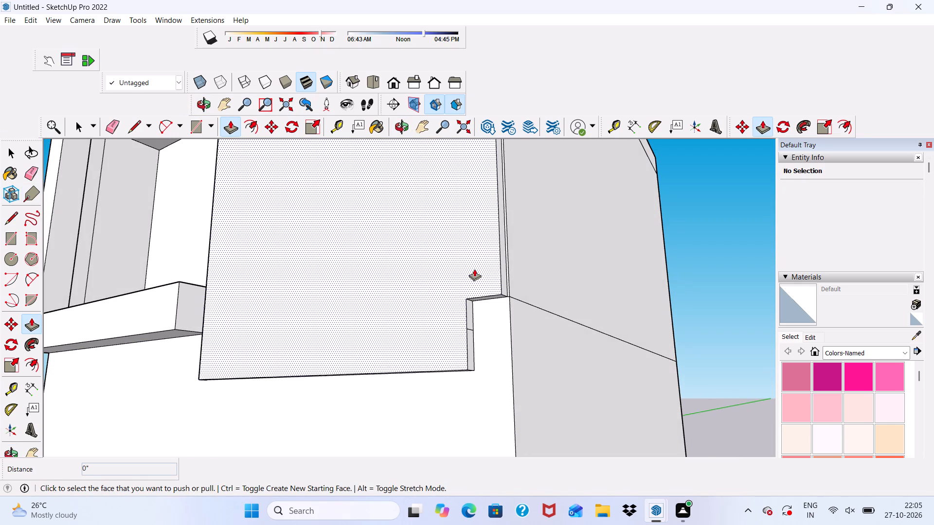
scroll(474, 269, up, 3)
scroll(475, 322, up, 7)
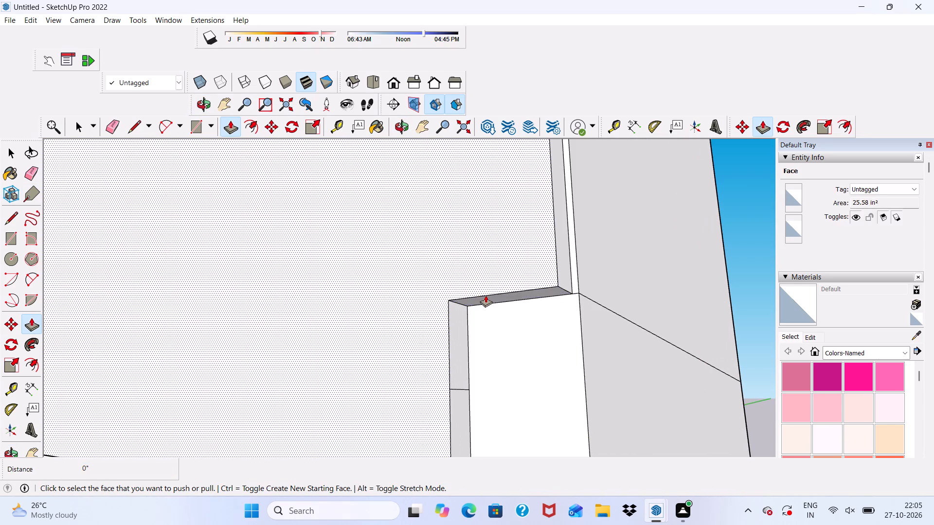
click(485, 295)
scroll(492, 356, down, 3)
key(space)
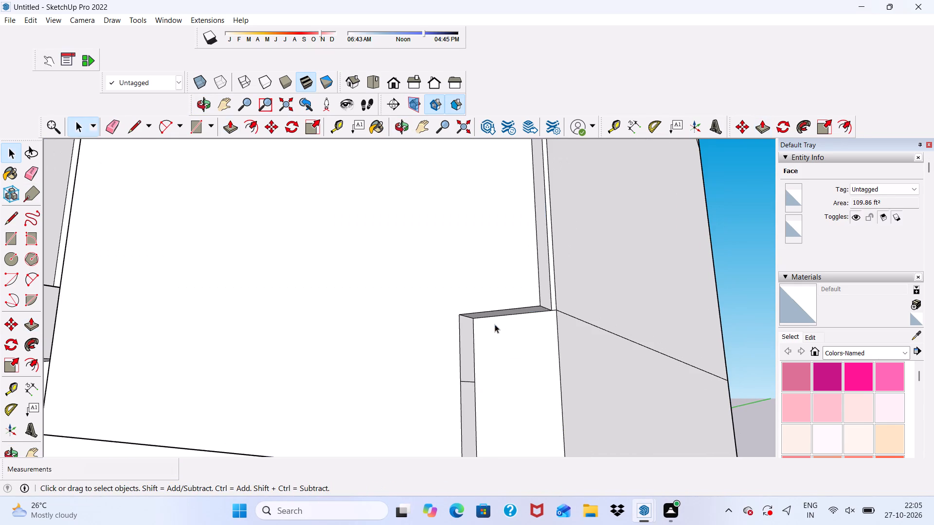
Push/Pull the underside of the notch at the right wall's lower outer corner down 1' 3 5/8", flush with the wall's bottom edge.
scroll(489, 313, up, 4)
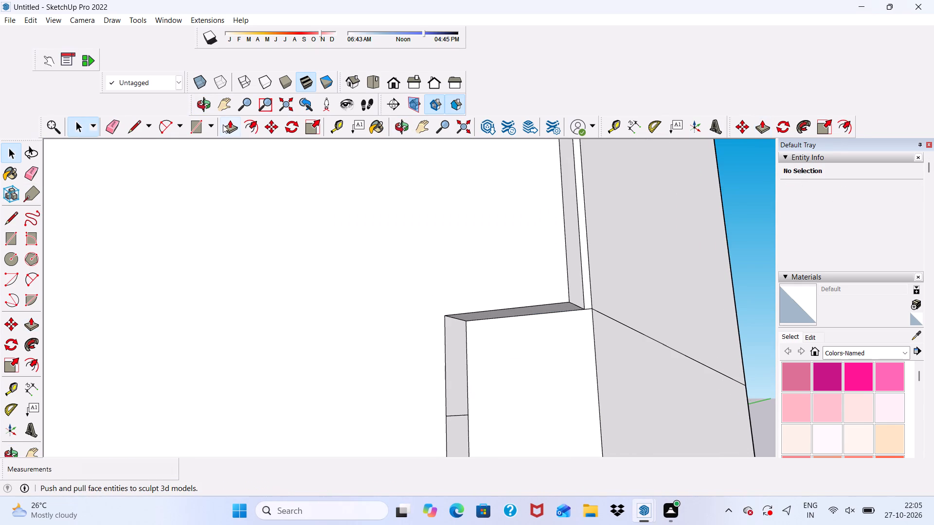
click(223, 124)
scroll(445, 330, up, 3)
scroll(513, 315, up, 2)
click(513, 307)
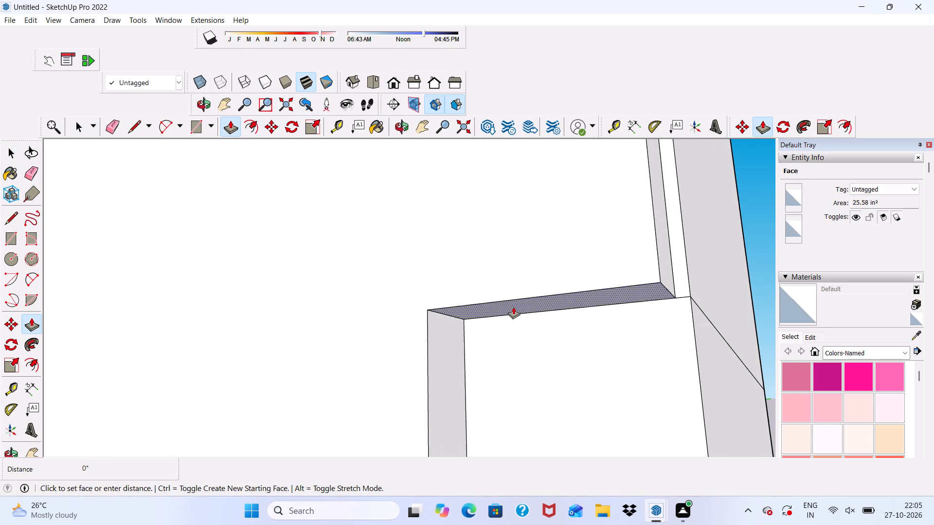
scroll(514, 360, down, 9)
scroll(447, 245, down, 4)
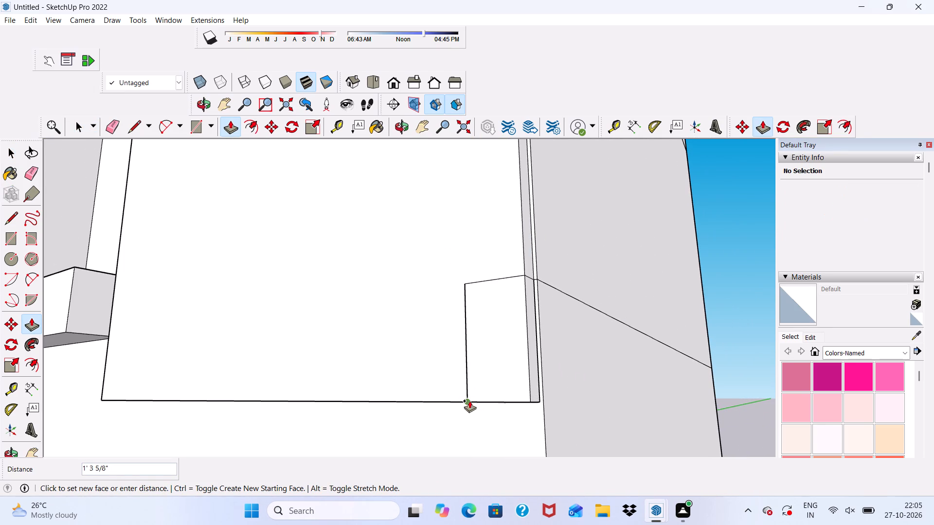
click(469, 401)
Push/Pull the upper-floor and lowered strips of the projecting wall's outer edge out about 1/2", flush with the building's side.
scroll(537, 277, up, 4)
scroll(539, 250, down, 5)
middle_drag(539, 250, 430, 364)
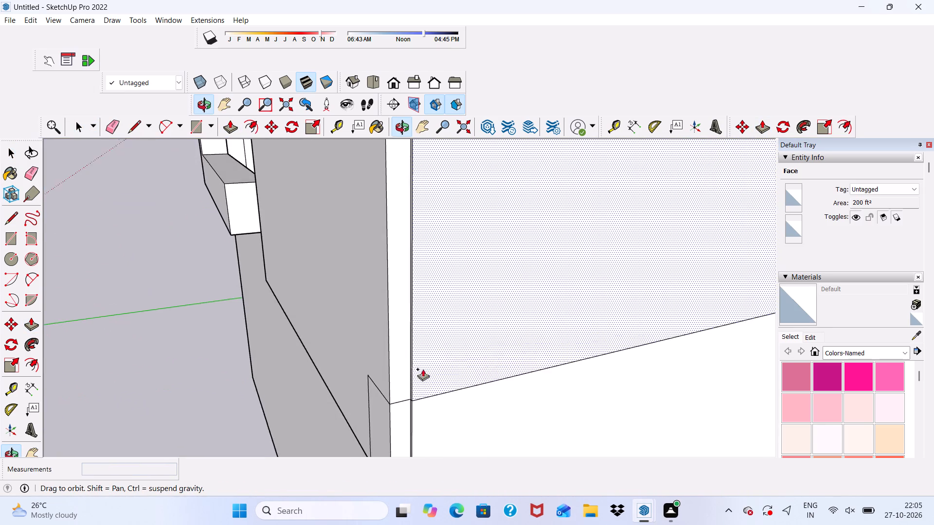
scroll(409, 367, up, 5)
scroll(391, 322, up, 1)
click(396, 322)
click(470, 270)
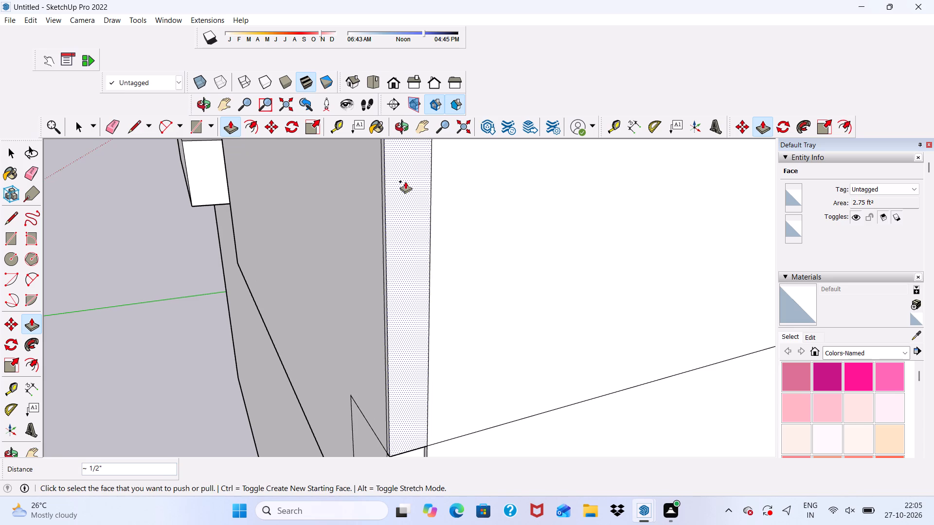
scroll(405, 181, down, 5)
scroll(414, 261, down, 3)
scroll(406, 357, up, 5)
click(404, 355)
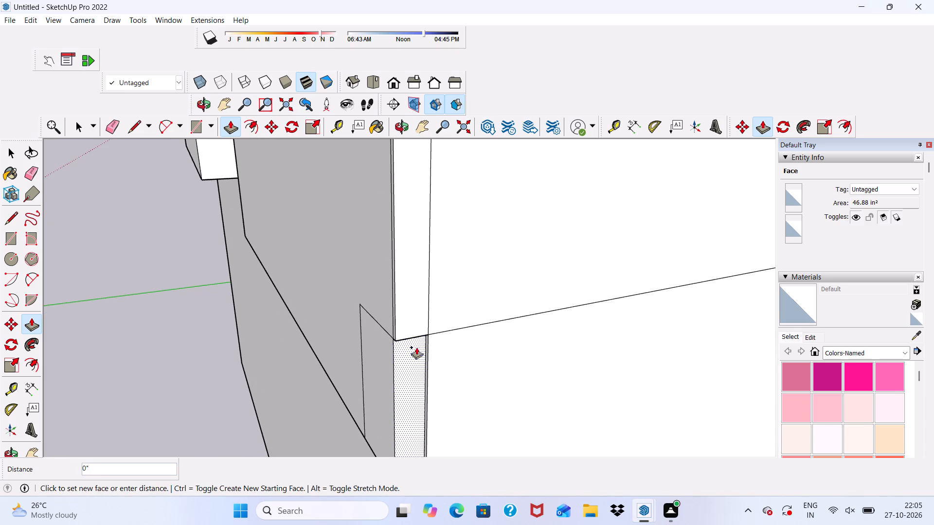
click(446, 303)
Push/Pull the projecting wall's outer edge strip above the roof out about 1/2", flush with the strip below.
scroll(441, 302, down, 20)
scroll(441, 302, down, 6)
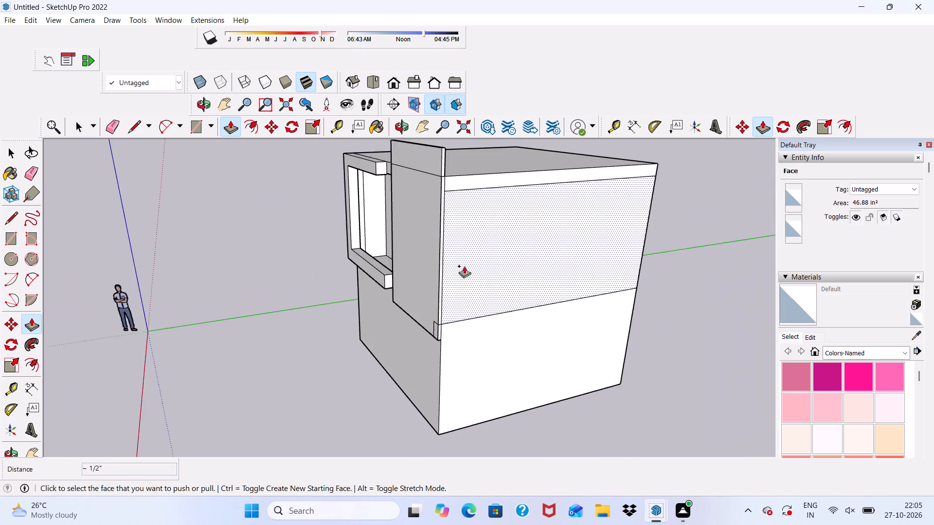
scroll(464, 266, down, 3)
scroll(429, 257, up, 15)
scroll(478, 278, up, 8)
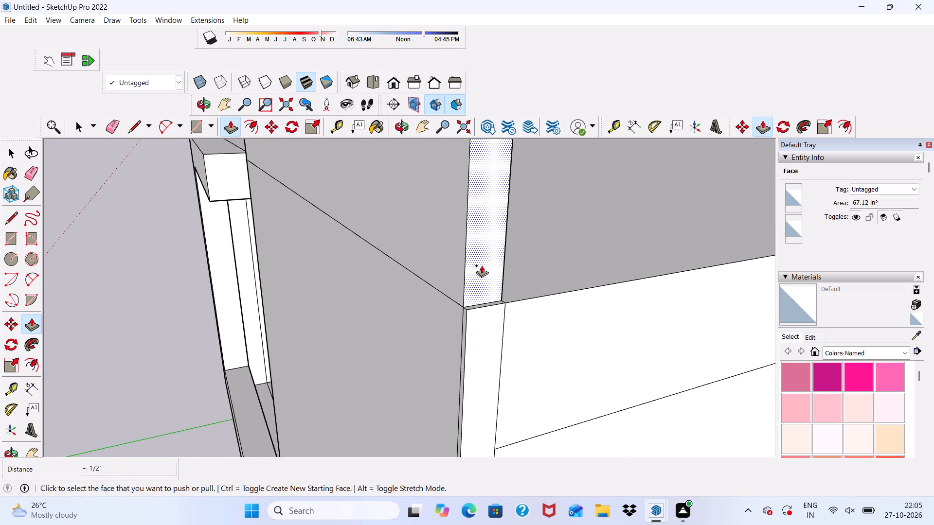
click(482, 265)
click(468, 336)
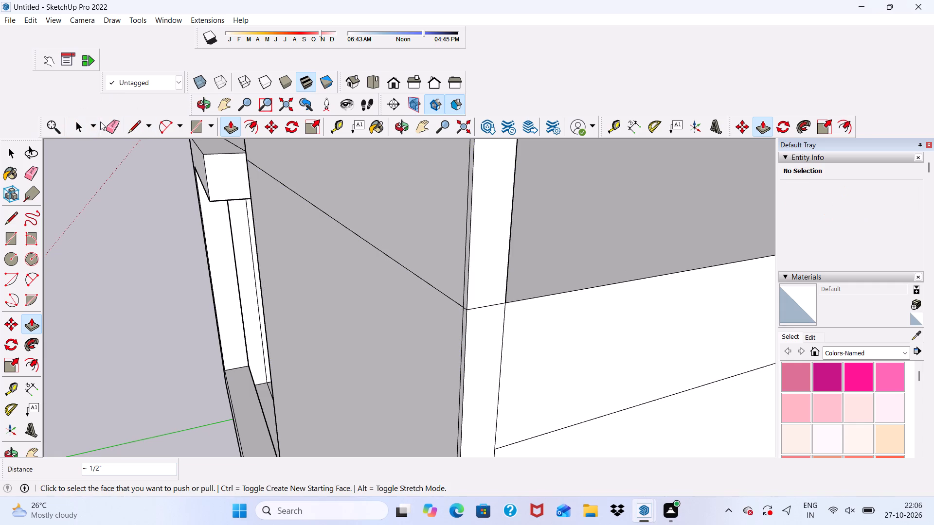
Erase the roof-level seams across the projecting wall's front and outer edge, plus the leftover vertical line beside the front corner.
scroll(100, 122, up, 1)
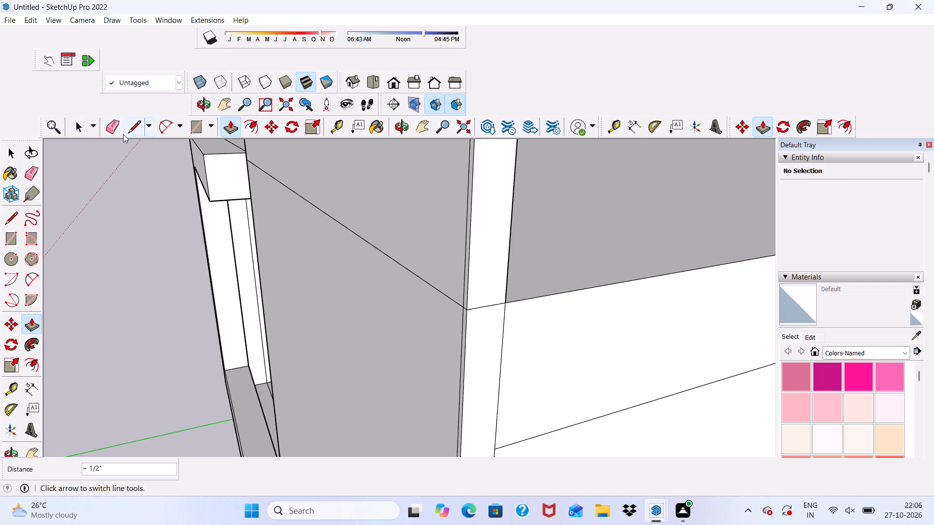
click(118, 122)
drag(332, 208, 333, 229)
scroll(530, 332, up, 3)
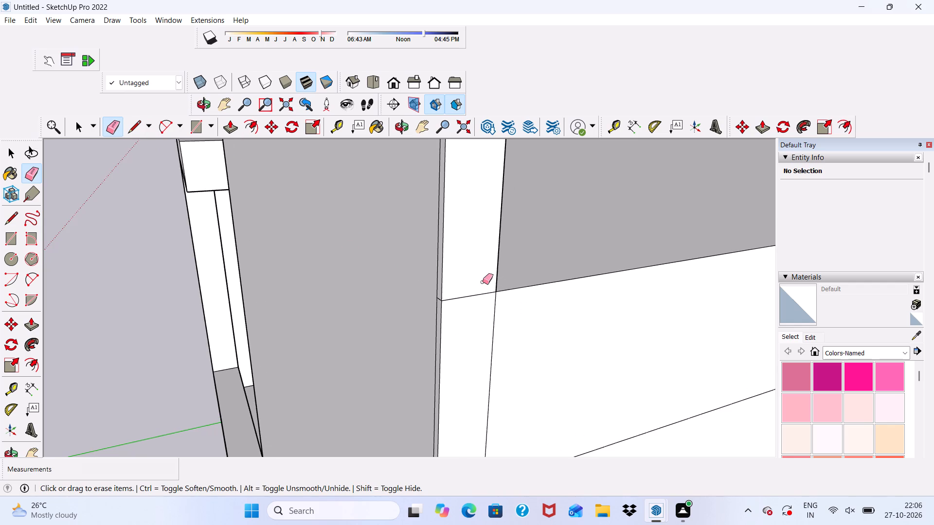
drag(474, 288, 474, 305)
scroll(458, 311, up, 12)
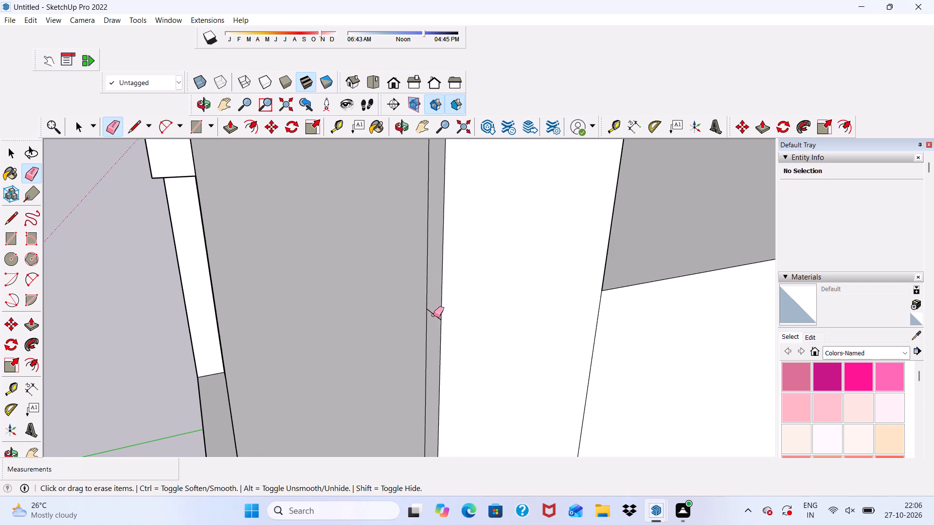
drag(433, 315, 433, 321)
click(425, 306)
drag(426, 309, 427, 314)
scroll(427, 288, down, 3)
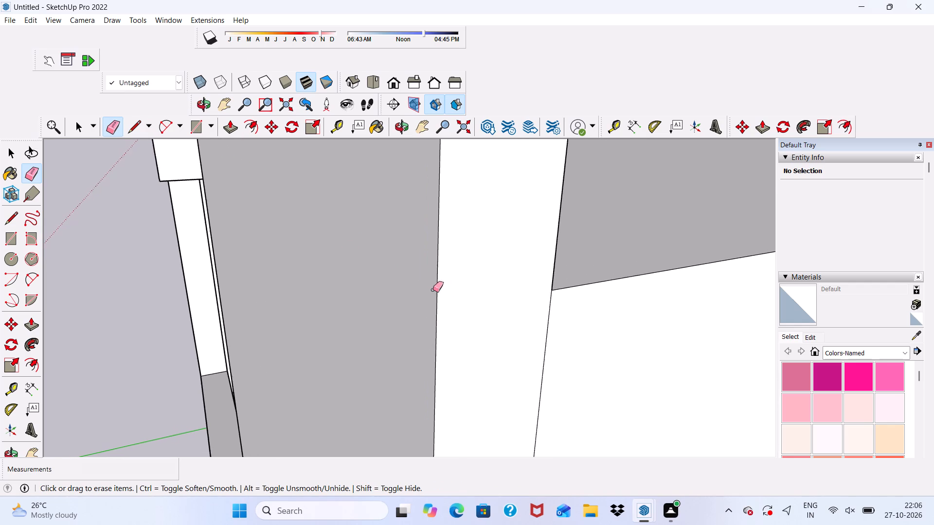
Erase the horizontal and vertical outline of the filled notch at the lower outer corner of the projecting wall's front.
scroll(433, 290, down, 15)
scroll(432, 290, down, 6)
scroll(399, 394, up, 1)
middle_drag(399, 394, 490, 330)
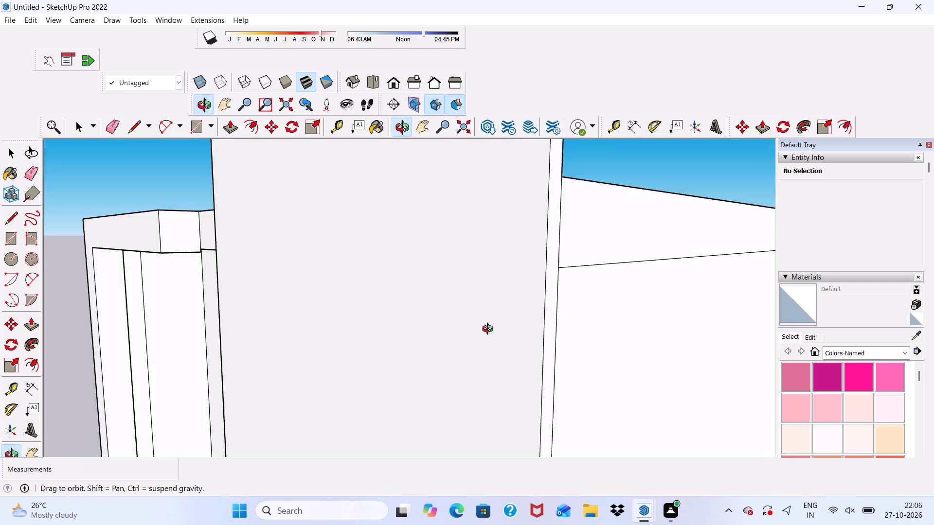
middle_drag(490, 330, 552, 304)
scroll(553, 303, up, 1)
scroll(510, 292, down, 12)
scroll(499, 343, up, 5)
scroll(503, 315, down, 3)
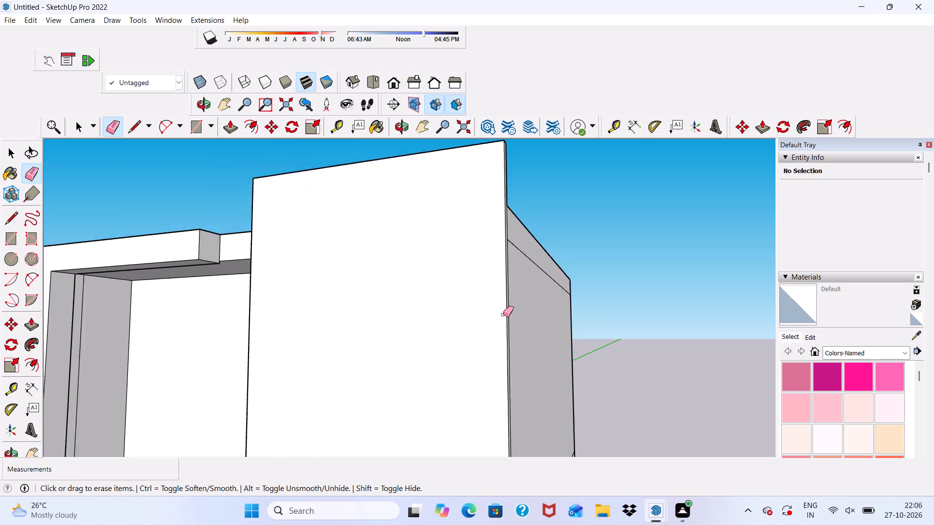
scroll(503, 315, down, 8)
scroll(521, 375, up, 5)
scroll(481, 265, down, 4)
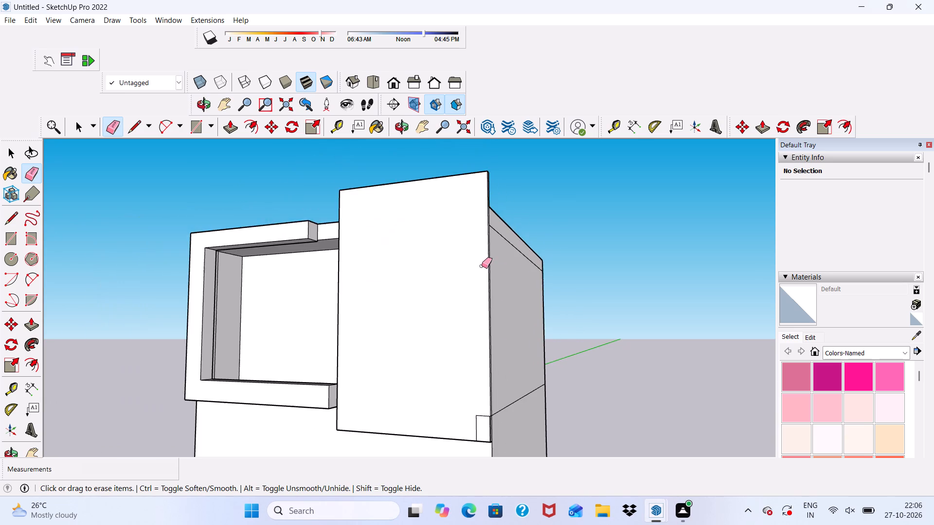
scroll(480, 376, up, 3)
scroll(475, 452, down, 2)
scroll(474, 459, up, 6)
drag(475, 427, 483, 447)
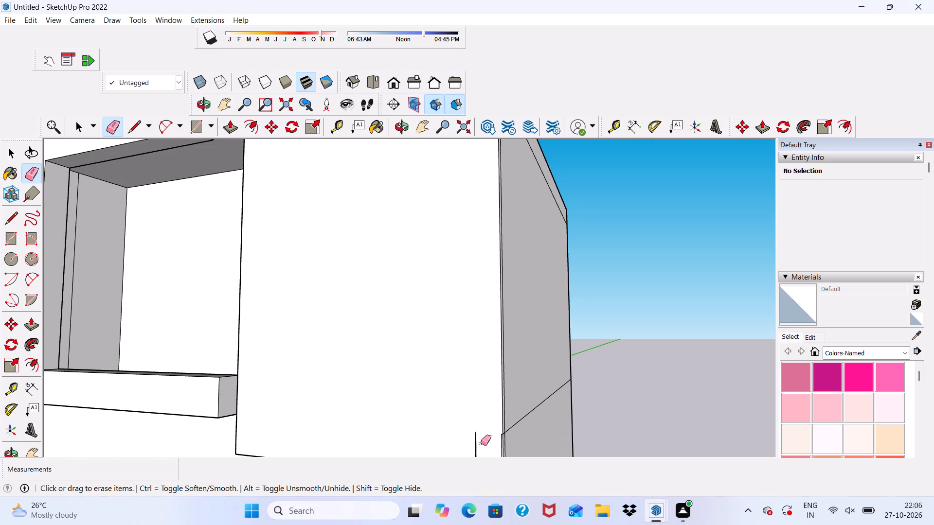
drag(481, 443, 474, 445)
scroll(441, 306, down, 6)
scroll(440, 427, up, 10)
drag(484, 341, 483, 343)
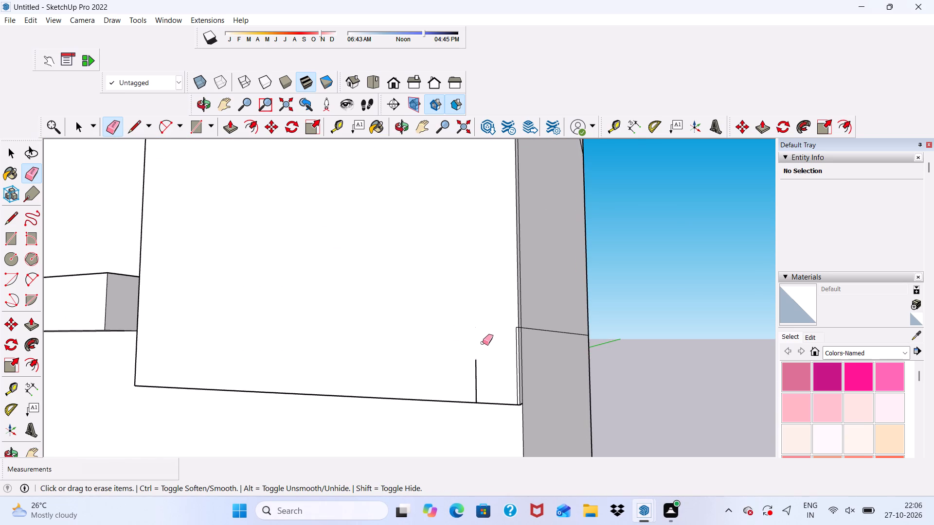
drag(483, 343, 467, 396)
Erase the thin vertical line beside the wall's lower front corner and the short seam across its outer edge at floor level.
scroll(470, 354, down, 2)
middle_drag(422, 376, 399, 368)
scroll(472, 358, up, 16)
drag(479, 304, 480, 305)
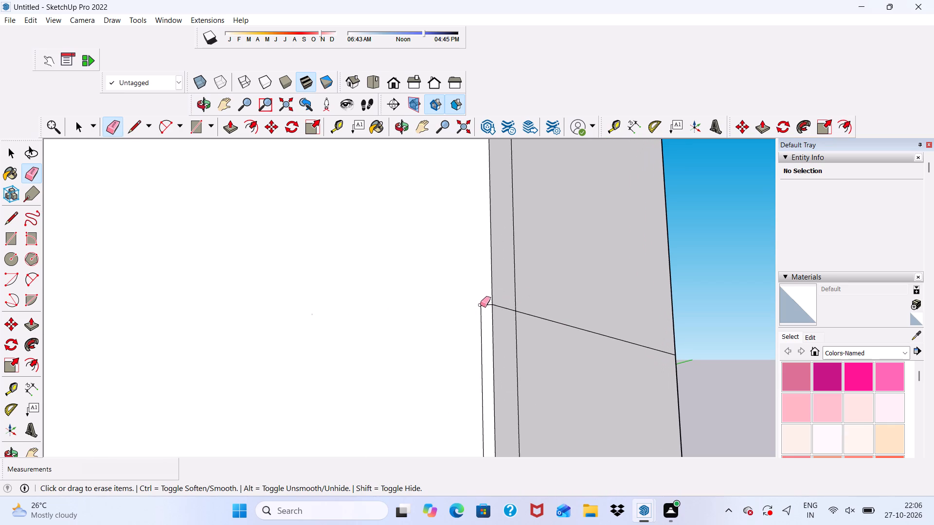
drag(480, 305, 483, 317)
scroll(486, 258, down, 6)
scroll(477, 218, down, 5)
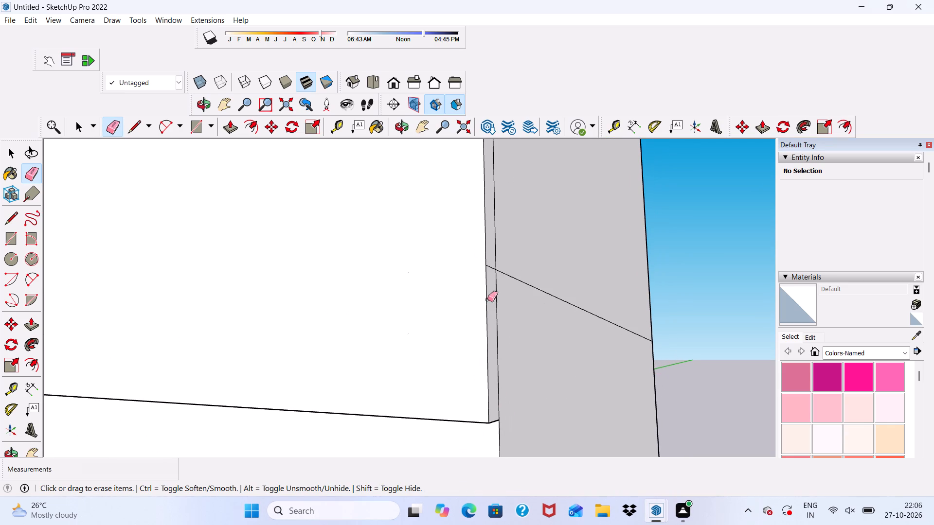
scroll(488, 255, up, 4)
drag(493, 261, 491, 268)
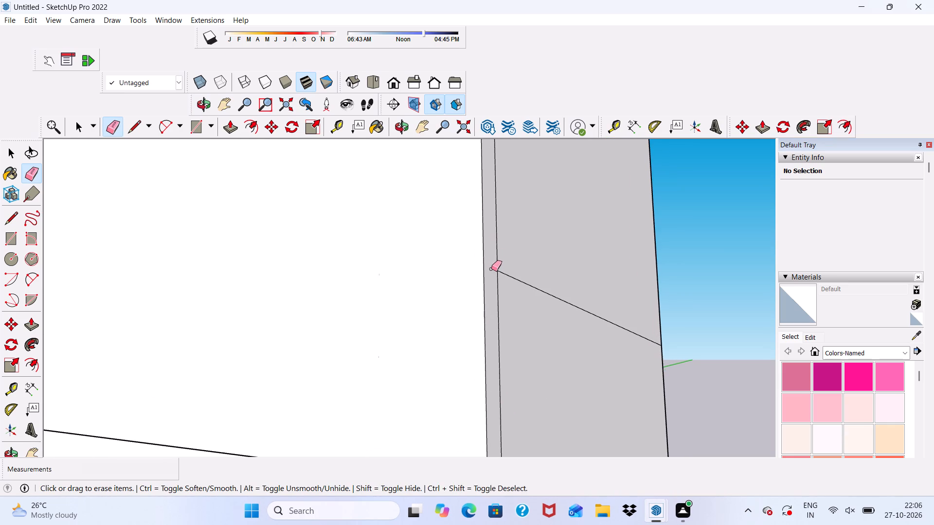
Erase the short seam across the projecting wall's inner edge, just below the C-shaped frame's lower arm.
scroll(491, 269, down, 4)
middle_drag(454, 295, 596, 301)
key(space)
scroll(606, 303, up, 1)
scroll(606, 303, down, 6)
middle_drag(262, 334, 366, 380)
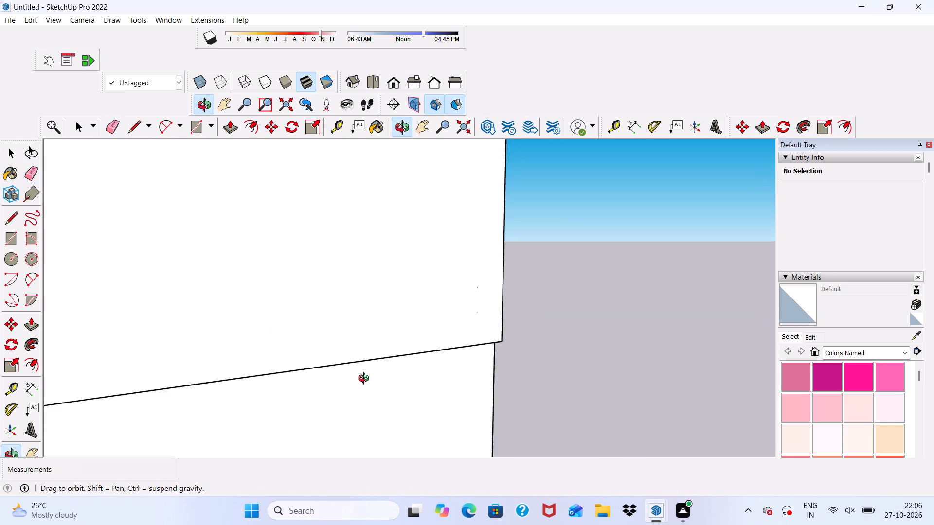
middle_drag(366, 380, 370, 381)
scroll(372, 306, down, 9)
scroll(301, 327, up, 10)
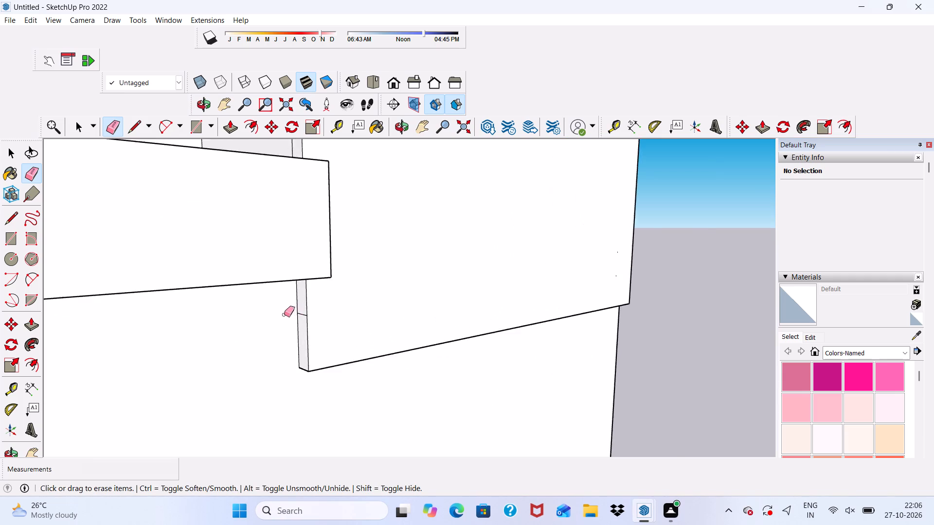
scroll(284, 315, up, 5)
drag(305, 311, 302, 327)
scroll(279, 321, down, 5)
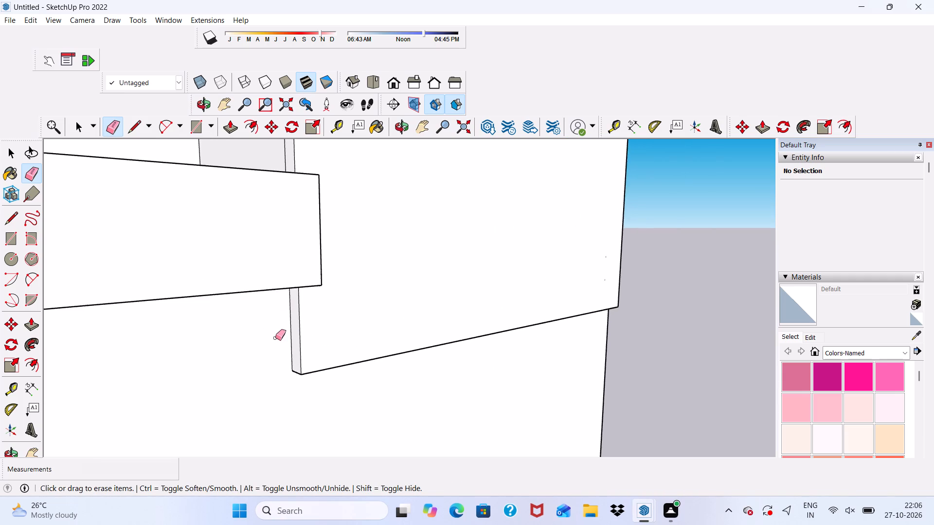
Push/Pull the underside of the lowered right wall down about another 4 15/16".
scroll(275, 338, down, 5)
middle_drag(276, 358, 218, 249)
scroll(260, 277, up, 3)
key(space)
scroll(283, 307, up, 6)
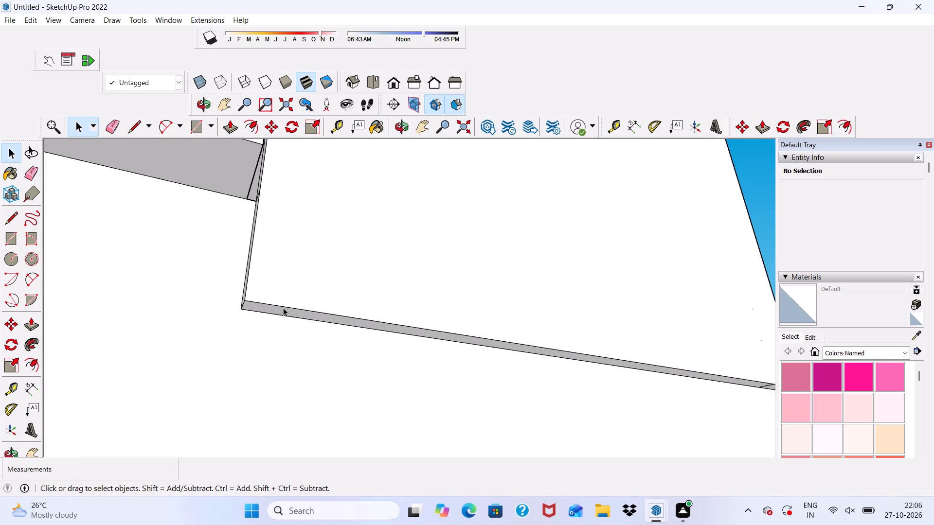
click(271, 307)
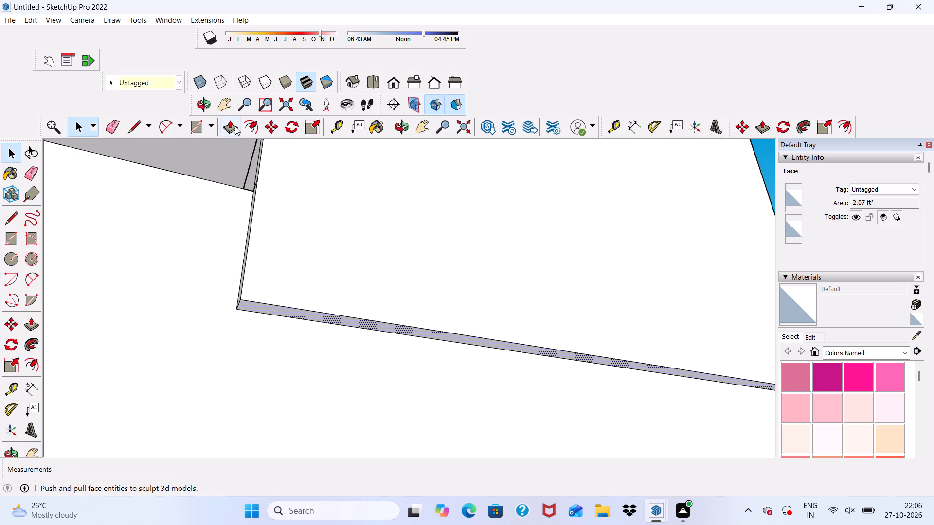
click(235, 126)
scroll(243, 314, up, 3)
click(251, 302)
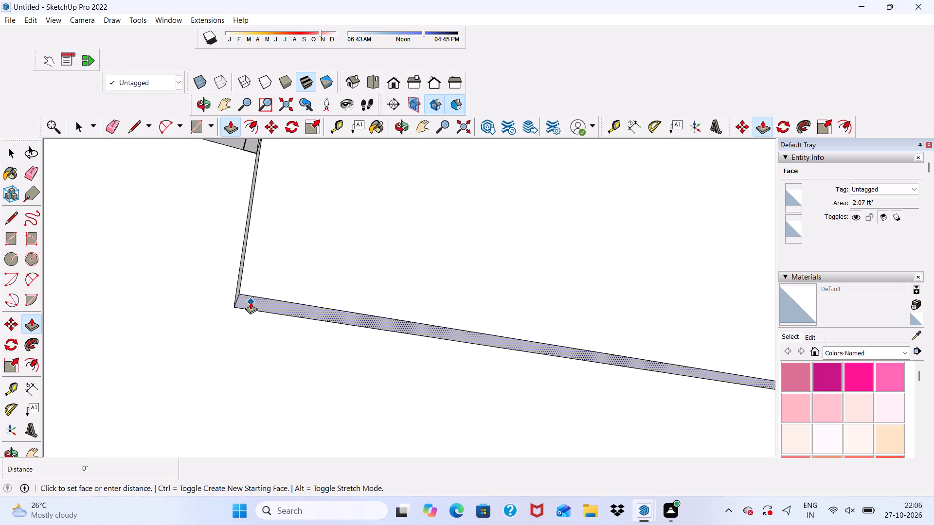
click(224, 360)
Push/Pull the lowered wall's inner edge face below the C-shaped frame outward about 1' 5 3/4" along the ground-floor front.
scroll(222, 306, down, 3)
middle_drag(222, 306, 320, 364)
scroll(320, 234, up, 1)
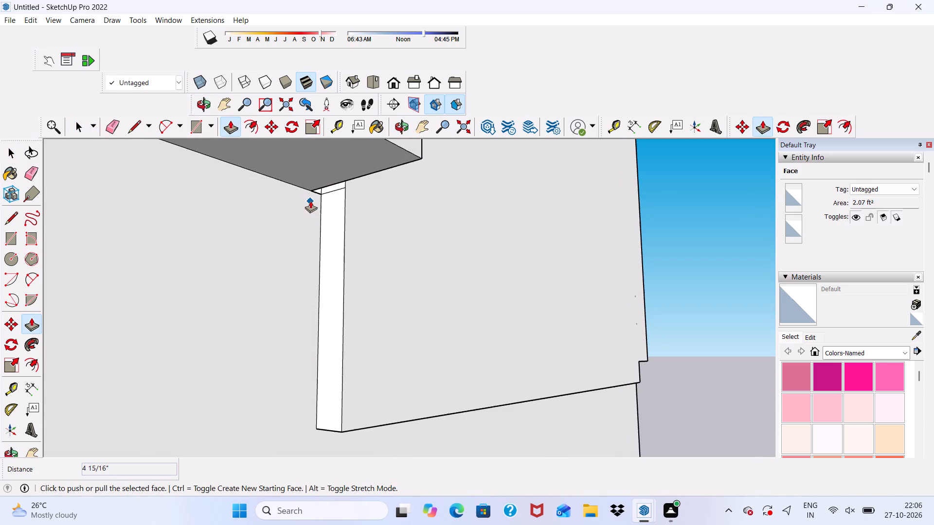
key(space)
click(332, 217)
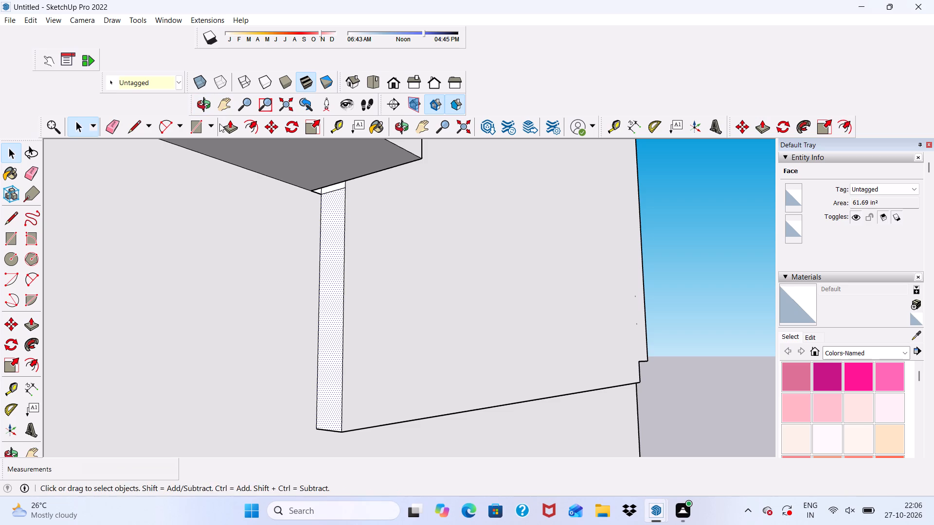
click(227, 126)
click(337, 265)
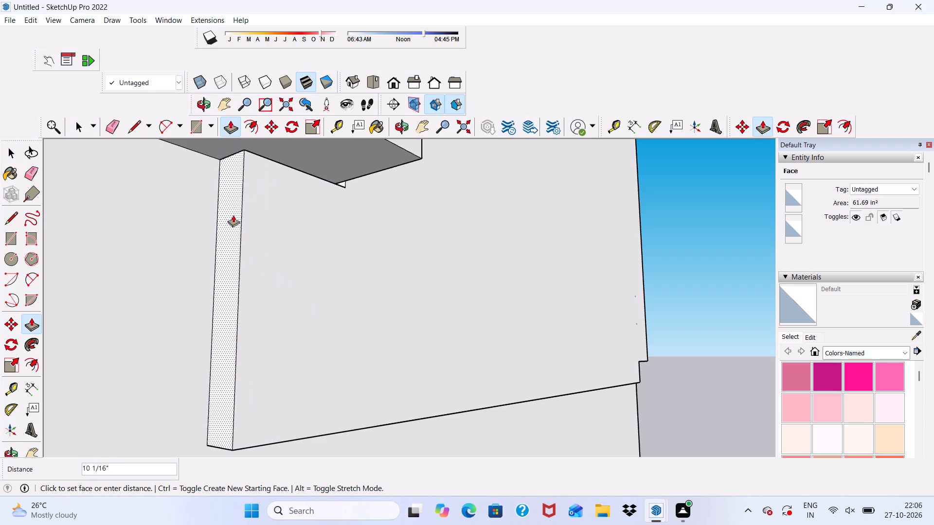
scroll(207, 197, down, 4)
click(143, 227)
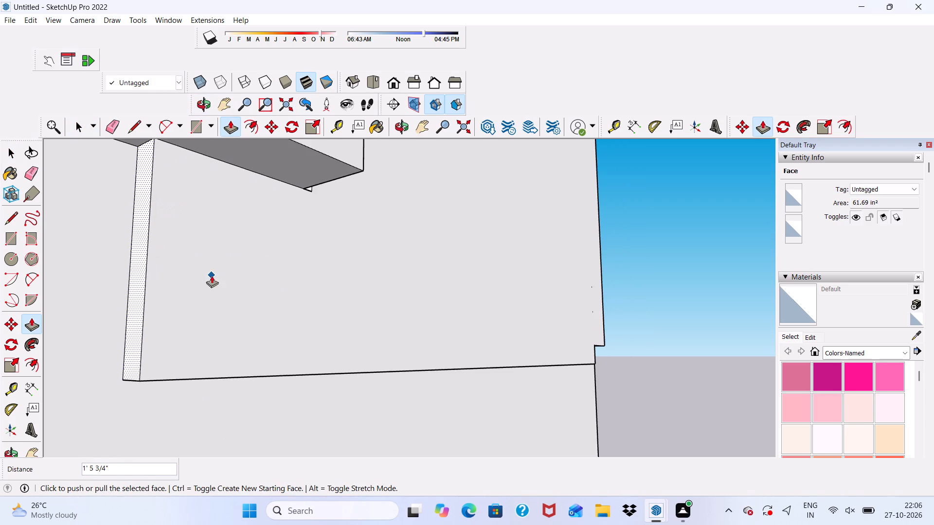
Push/Pull the projecting right wall's narrow inner edge face beside the balcony opening outward by 1".
middle_drag(212, 276, 0, 256)
scroll(529, 230, up, 2)
scroll(529, 229, down, 2)
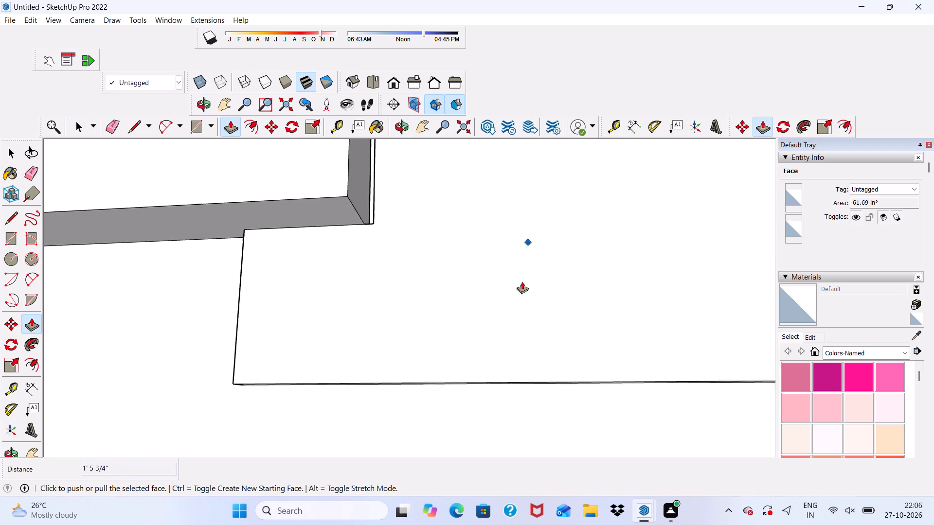
scroll(522, 281, down, 10)
key(space)
scroll(395, 189, up, 8)
scroll(384, 176, down, 1)
middle_drag(384, 176, 385, 176)
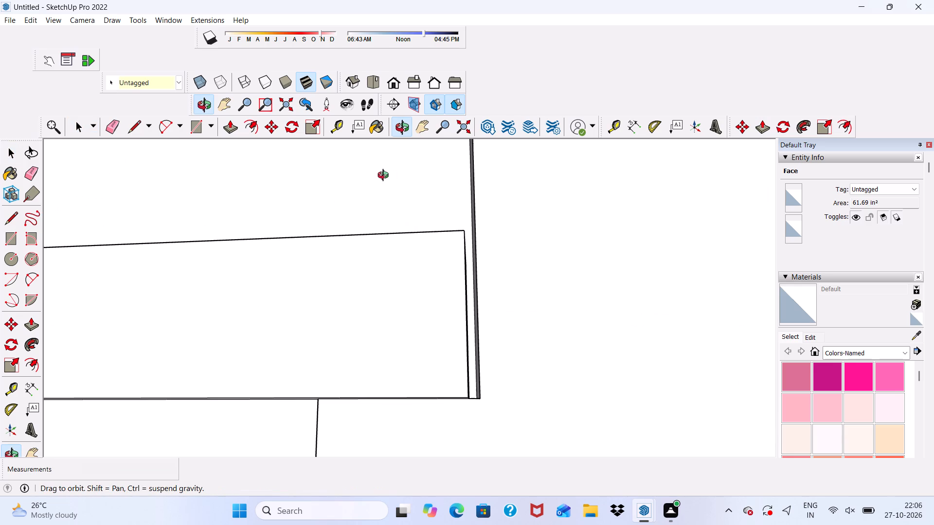
middle_drag(385, 176, 505, 232)
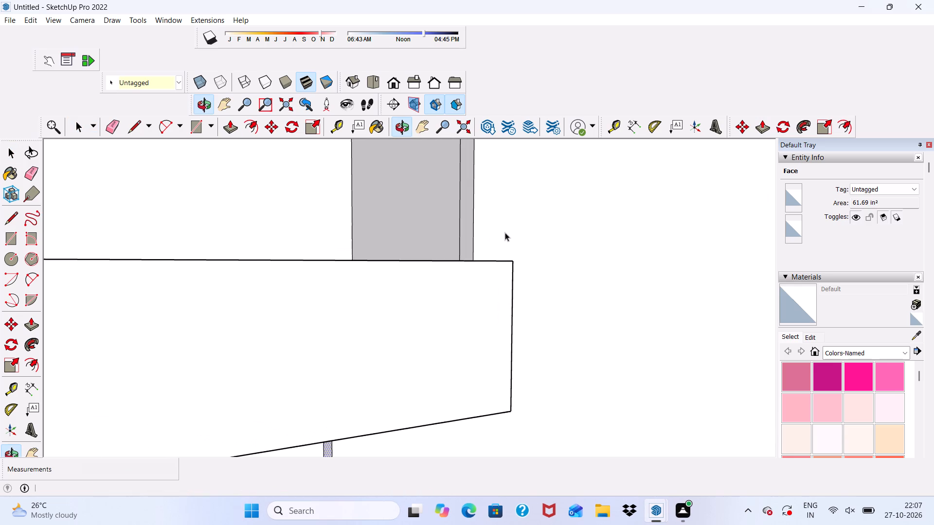
scroll(478, 200, up, 4)
click(467, 197)
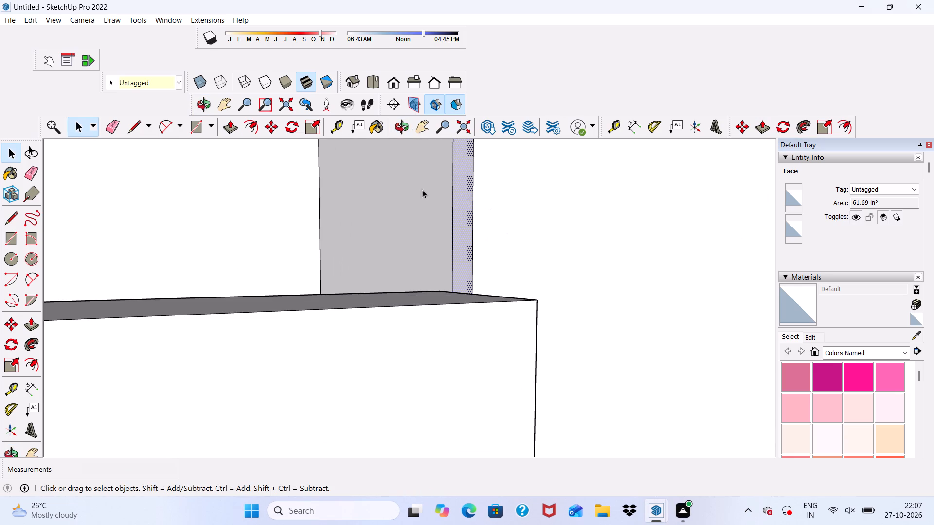
click(233, 123)
scroll(354, 222, down, 2)
scroll(493, 262, up, 1)
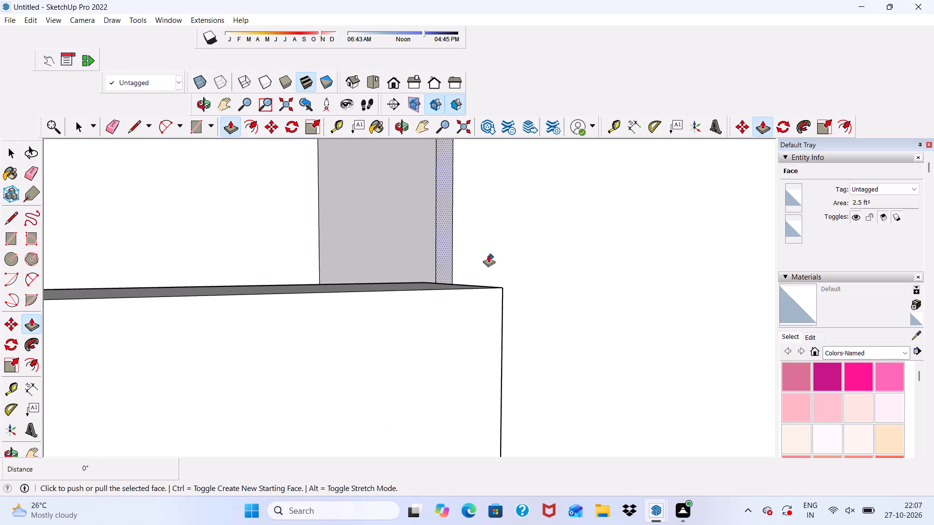
scroll(488, 255, up, 1)
click(445, 260)
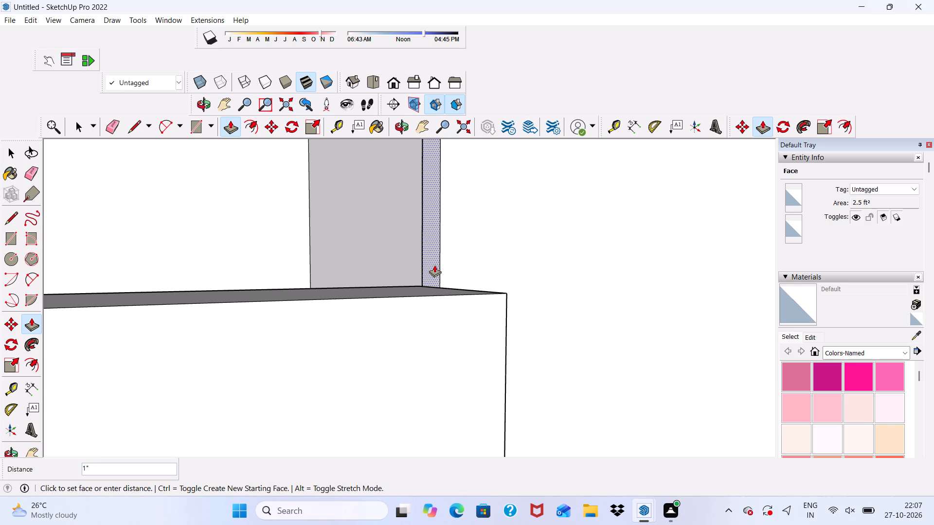
click(434, 265)
Push/Pull the same narrow edge face beside the balcony another 3/16" toward the opening.
scroll(449, 262, down, 2)
middle_drag(453, 266, 362, 242)
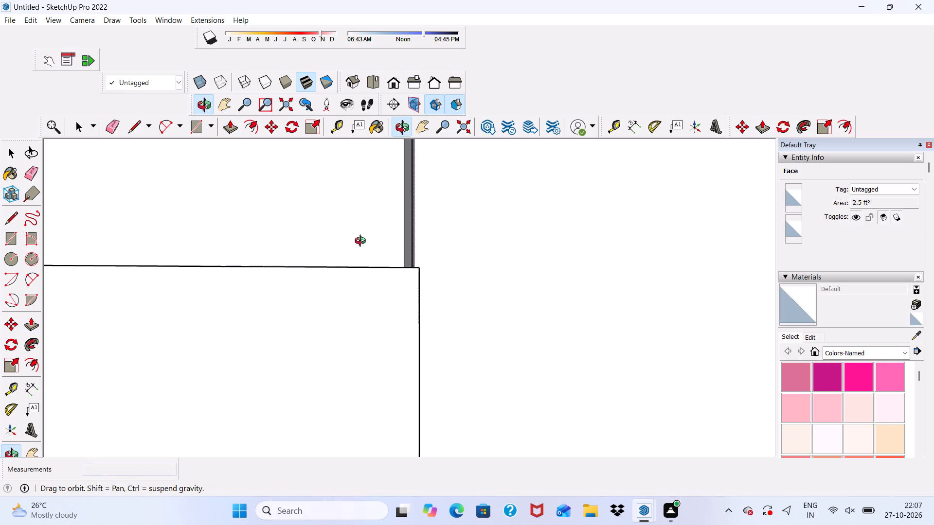
middle_drag(362, 242, 400, 261)
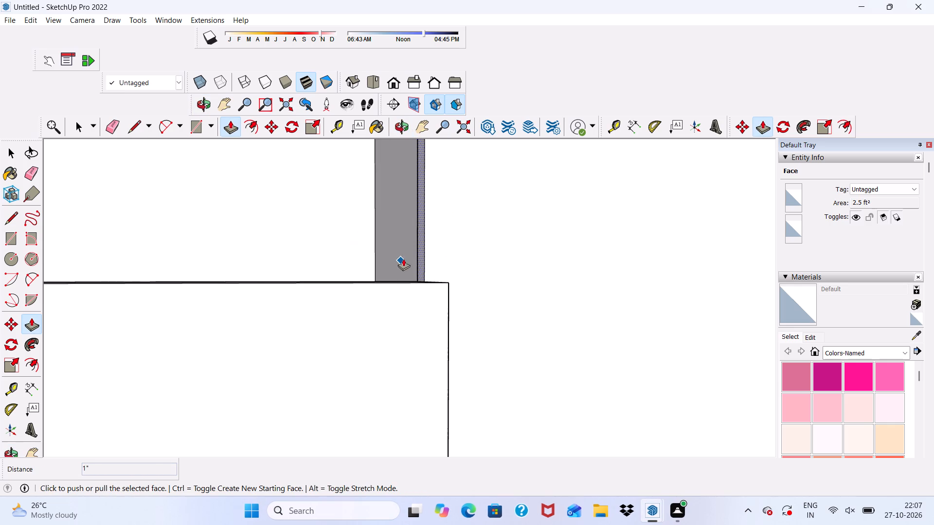
scroll(404, 257, up, 6)
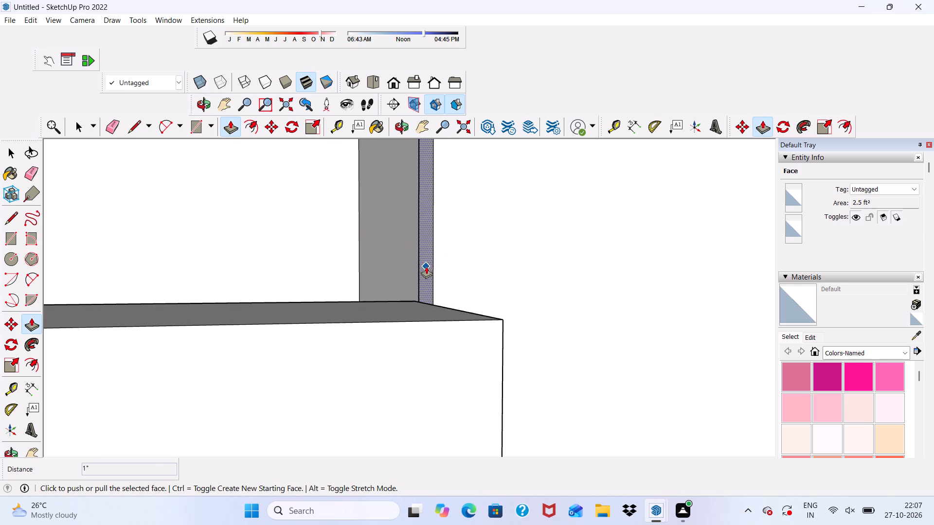
scroll(426, 266, up, 3)
click(426, 266)
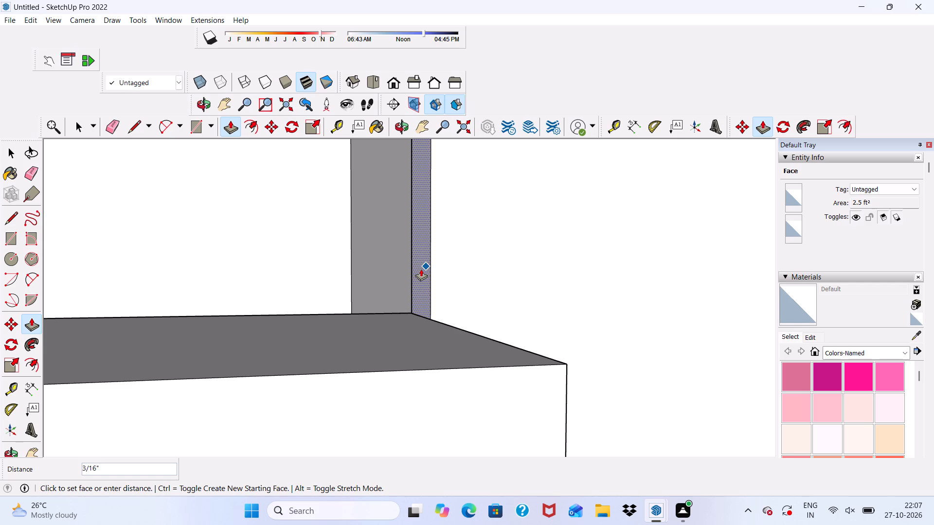
click(421, 269)
Erase the short seam across the projecting wall's inner edge at roof level, above the balcony opening.
scroll(374, 292, down, 4)
middle_drag(400, 342, 344, 292)
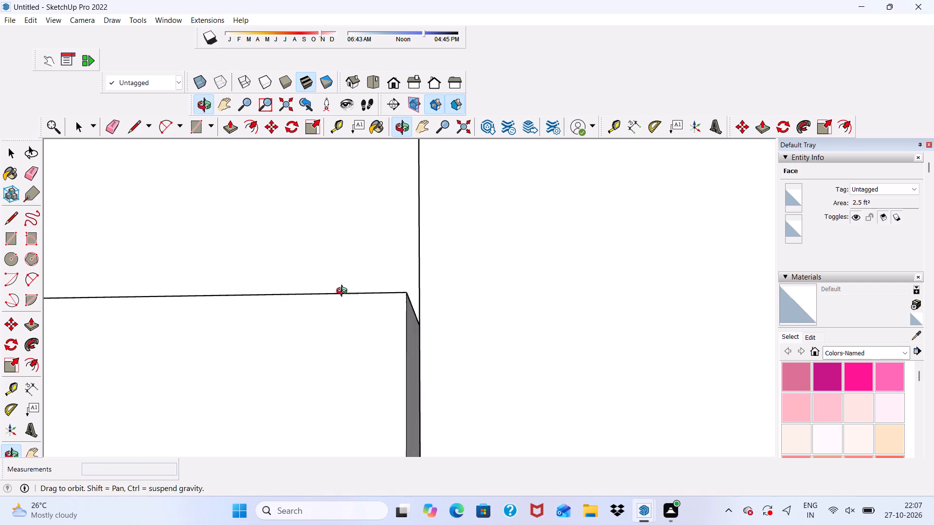
middle_drag(344, 292, 451, 335)
scroll(428, 282, down, 11)
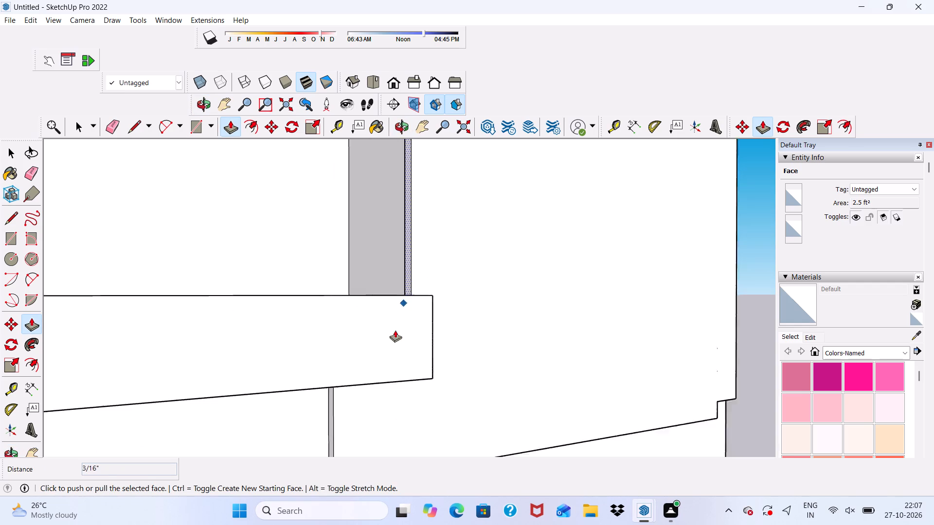
scroll(395, 330, down, 5)
middle_drag(395, 315, 396, 330)
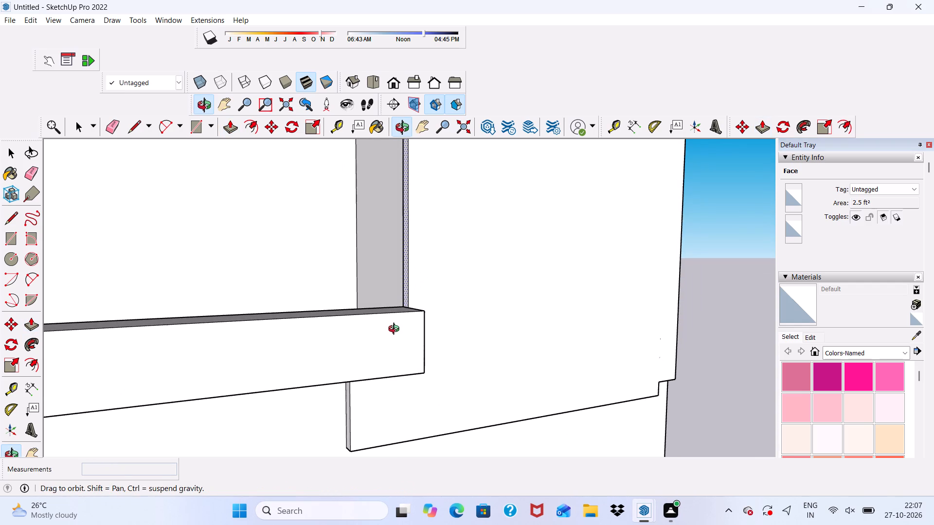
middle_drag(396, 330, 397, 335)
scroll(403, 340, down, 14)
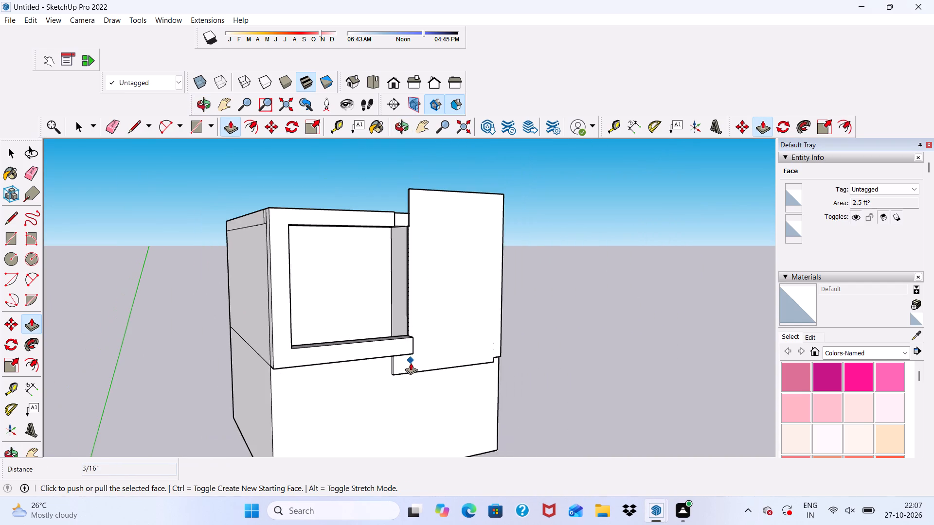
scroll(403, 262, up, 10)
scroll(414, 273, down, 3)
scroll(414, 156, up, 5)
click(110, 119)
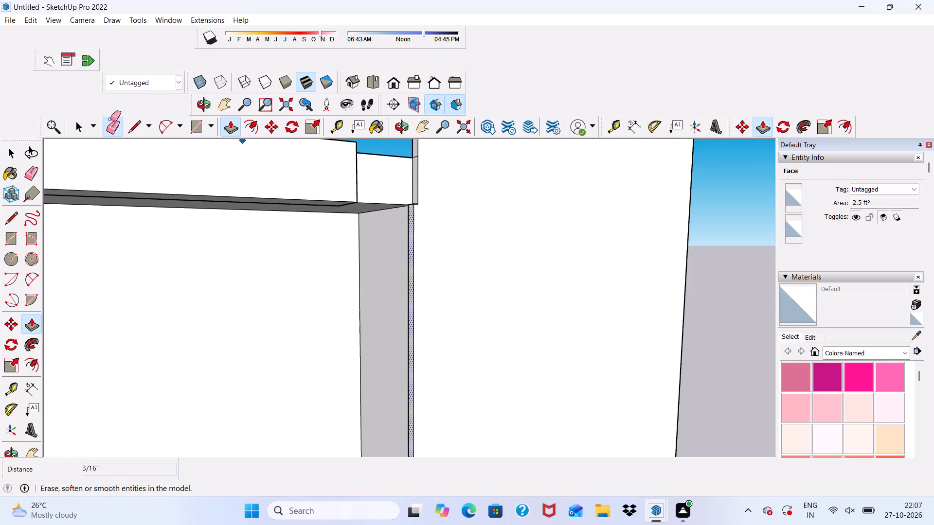
scroll(178, 228, down, 4)
scroll(323, 223, up, 17)
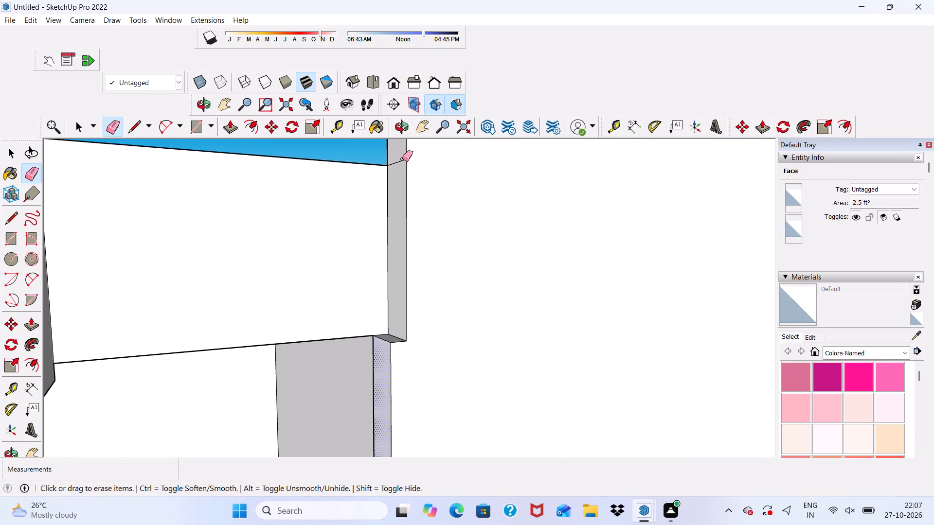
drag(402, 158, 399, 163)
key(space)
scroll(432, 207, down, 6)
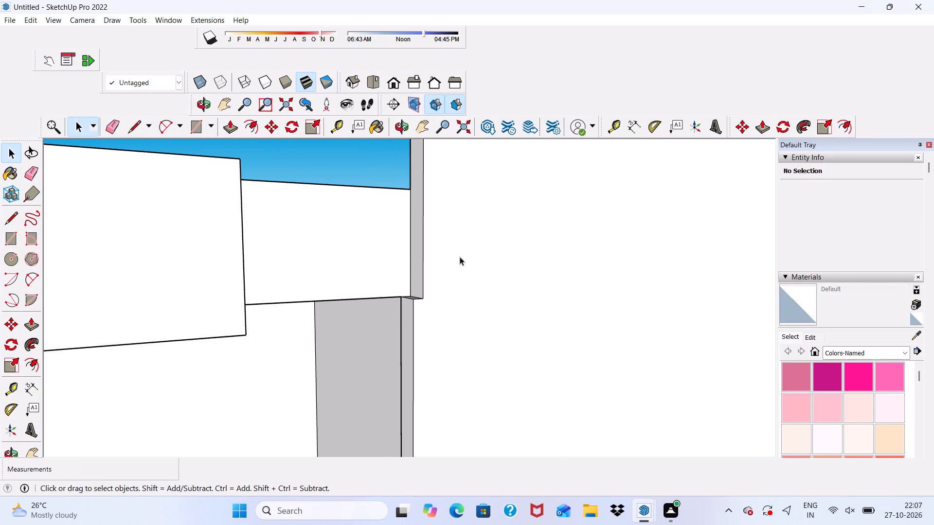
Push/Pull the wall's inner edge face above the balcony opening outward about 1' 8 1/16" to meet the C-shaped frame's upper arm.
click(417, 253)
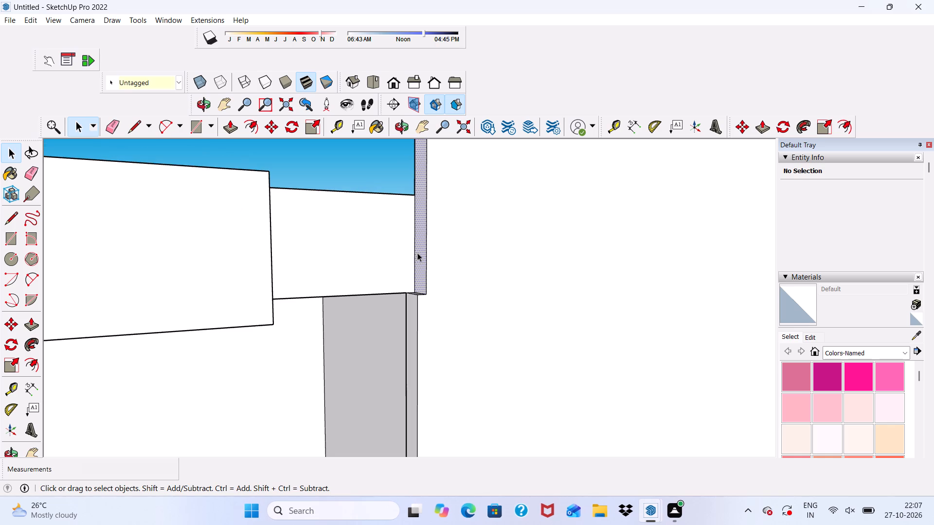
click(226, 124)
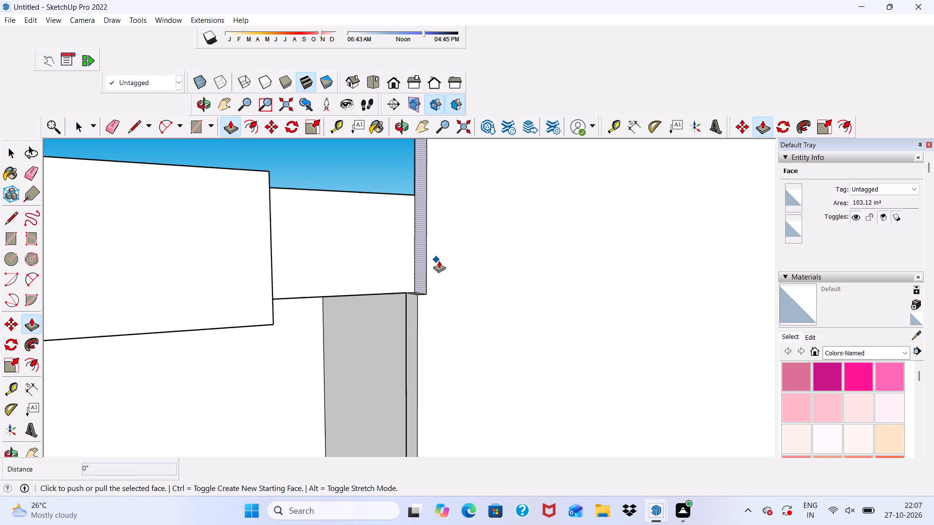
scroll(439, 261, up, 2)
click(421, 262)
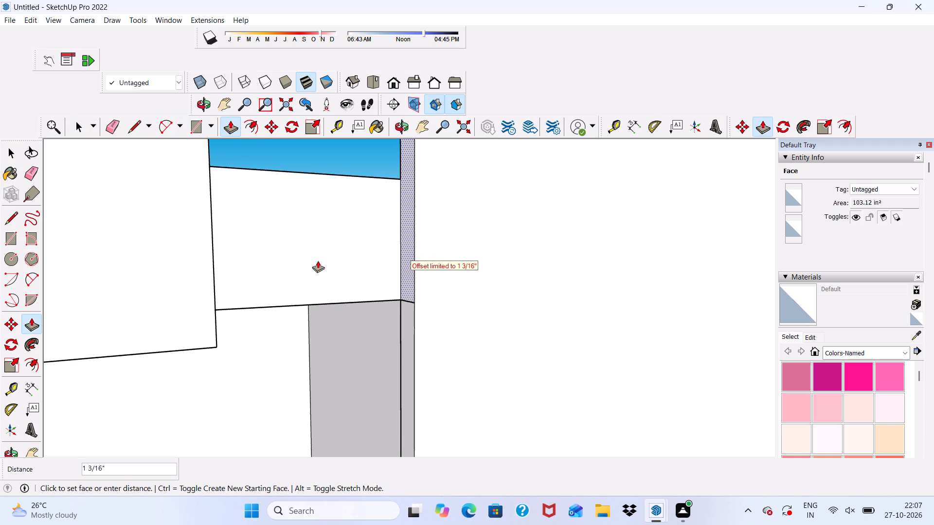
scroll(328, 262, down, 3)
middle_drag(307, 280, 180, 314)
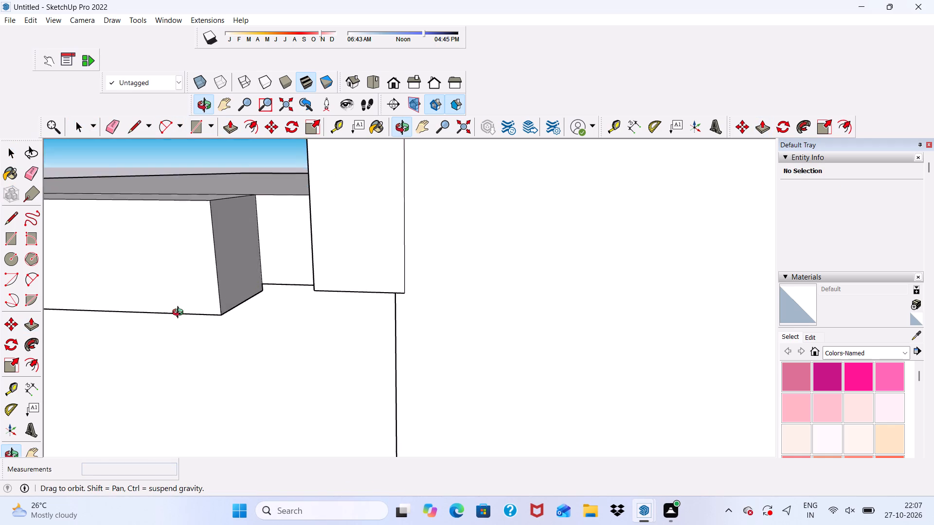
middle_drag(180, 314, 156, 323)
scroll(264, 250, up, 2)
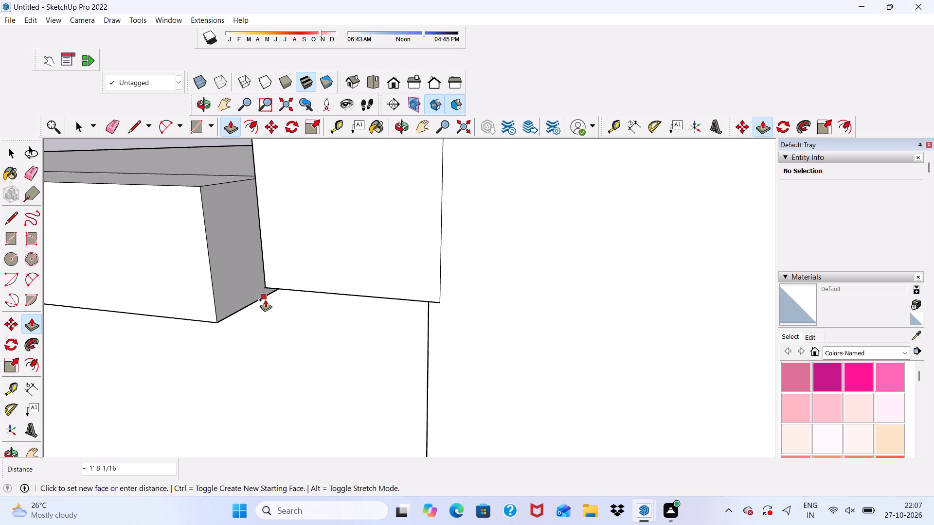
click(265, 299)
Push/Pull the underside of the widened upper wall strip down about 11' 5 11/16", past the C-shaped frame's lower arm.
scroll(263, 297, down, 1)
middle_drag(263, 297, 329, 128)
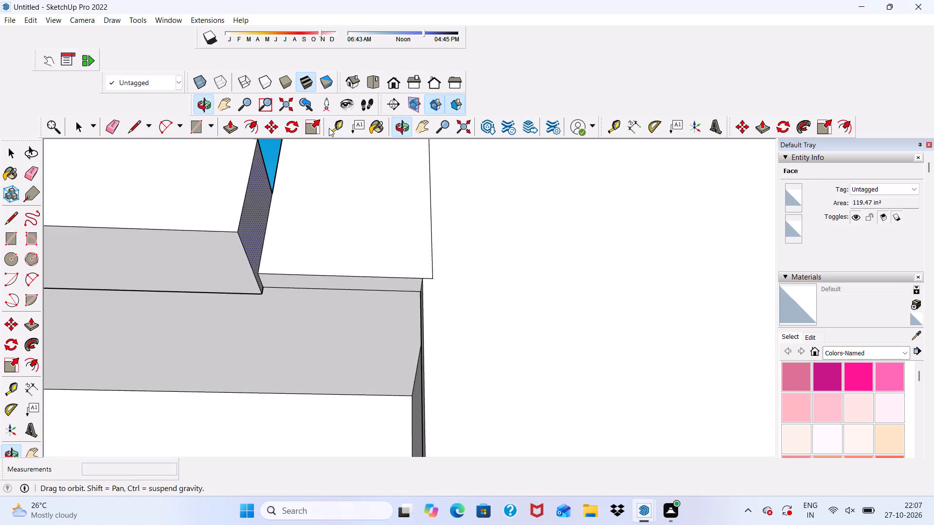
scroll(333, 295, up, 2)
click(329, 277)
scroll(330, 295, down, 3)
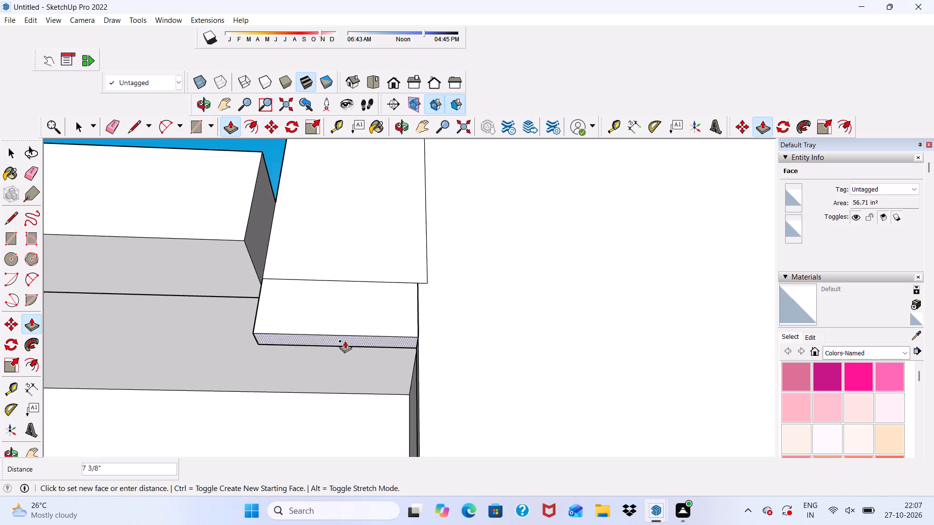
scroll(336, 328, down, 7)
scroll(336, 280, down, 9)
scroll(344, 345, down, 2)
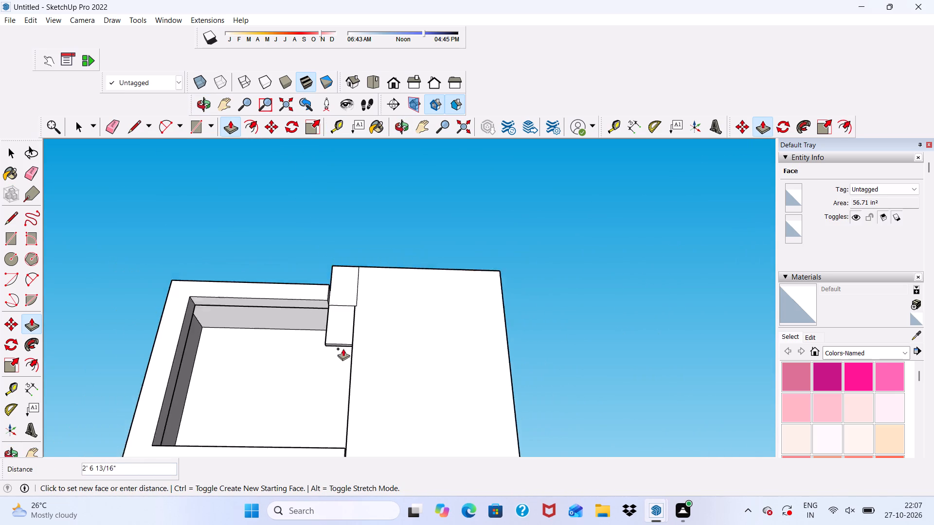
scroll(343, 349, down, 8)
scroll(320, 391, up, 4)
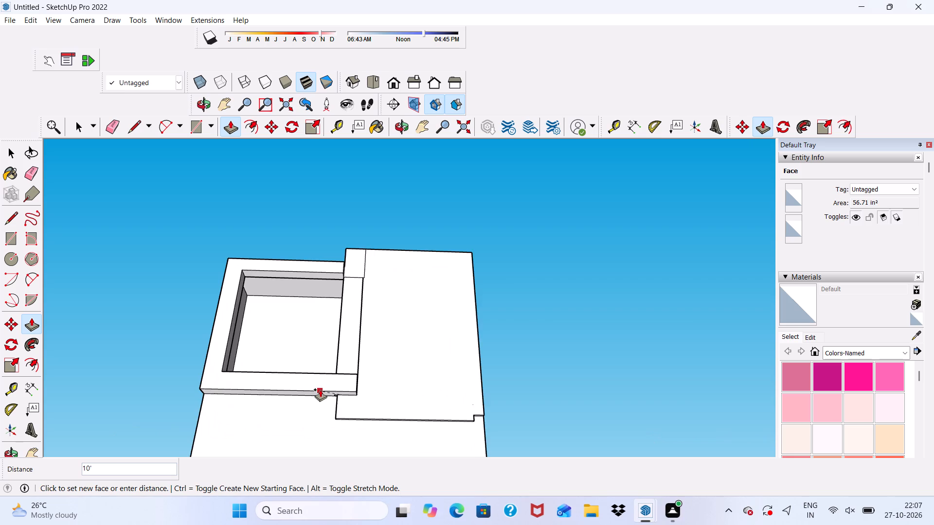
scroll(320, 389, up, 7)
scroll(354, 415, up, 2)
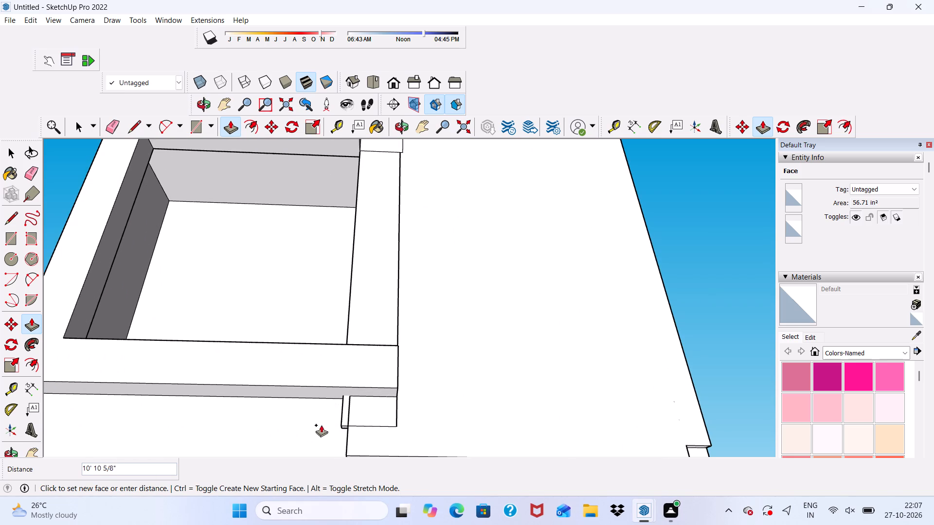
click(344, 447)
Push/Pull the underside of the strip below the frame's lower arm down another 2 7/8" to the right wall's bottom edge.
scroll(351, 347, down, 4)
scroll(350, 426, up, 3)
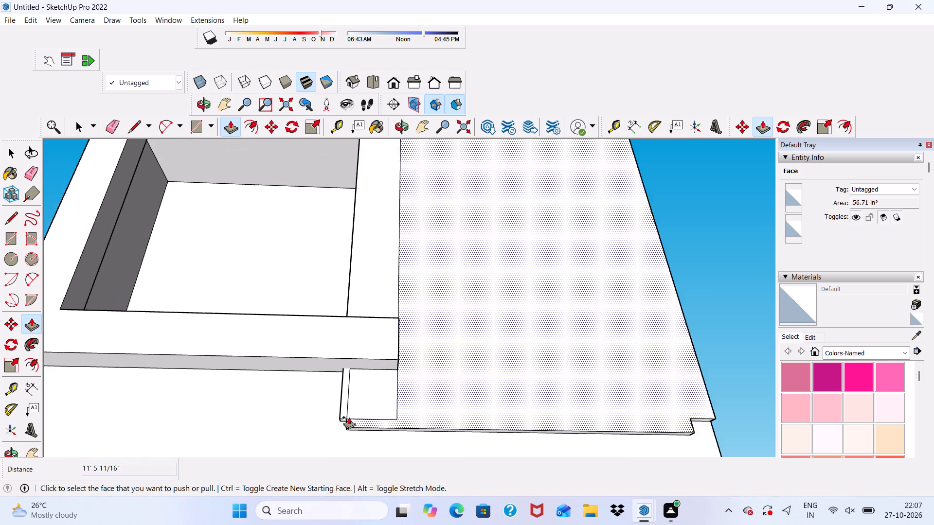
scroll(349, 417, up, 10)
scroll(335, 384, down, 1)
scroll(330, 426, up, 8)
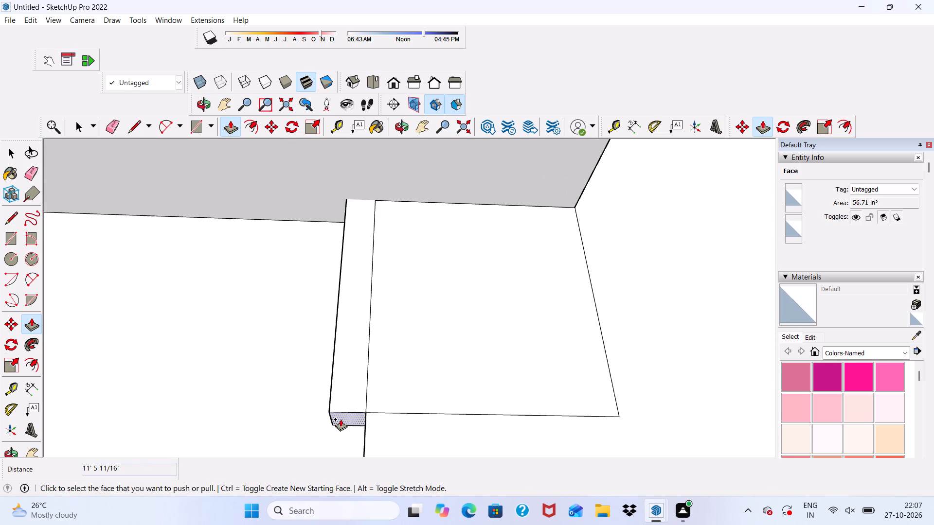
click(341, 419)
scroll(324, 401, down, 4)
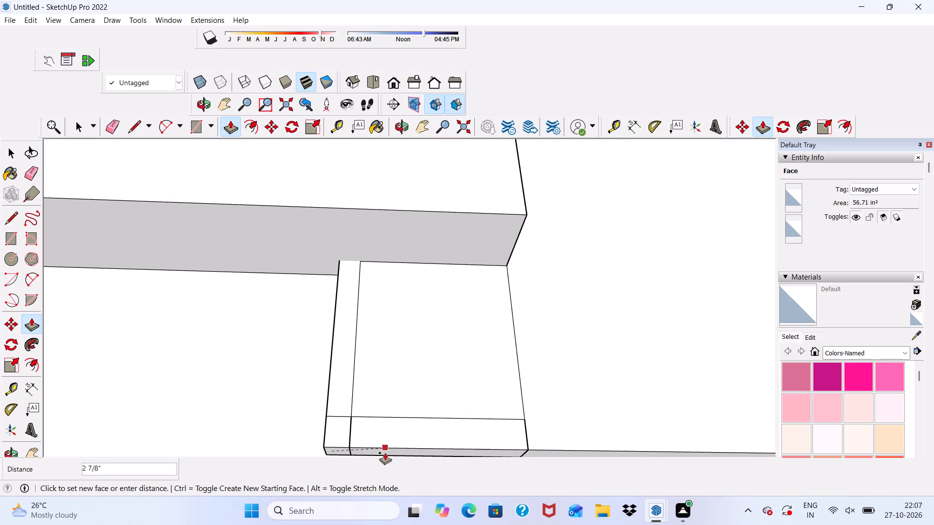
click(385, 453)
Examine the widened wall strip where it meets the C-shaped frame and the balcony opening.
scroll(330, 349, down, 15)
middle_drag(343, 366, 398, 464)
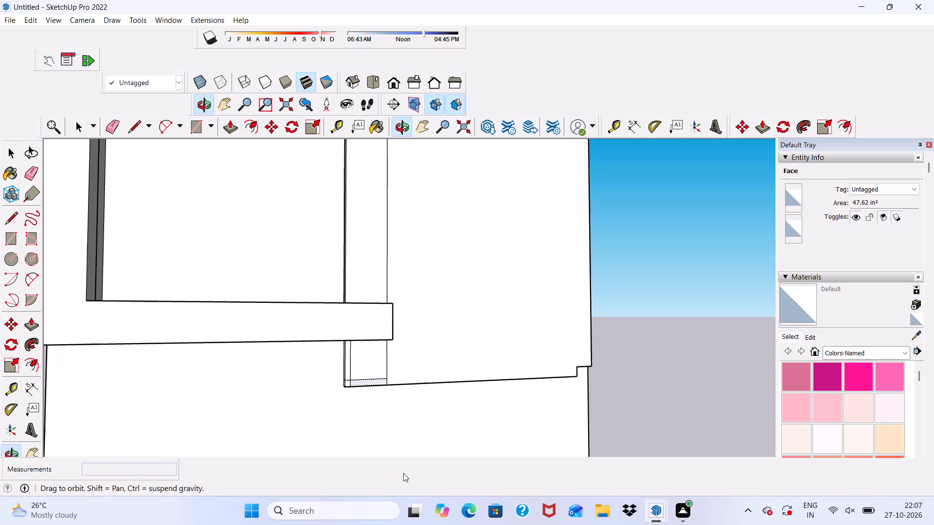
scroll(405, 461, up, 1)
scroll(305, 334, down, 9)
scroll(324, 311, up, 5)
key(space)
scroll(322, 234, up, 3)
scroll(322, 234, down, 1)
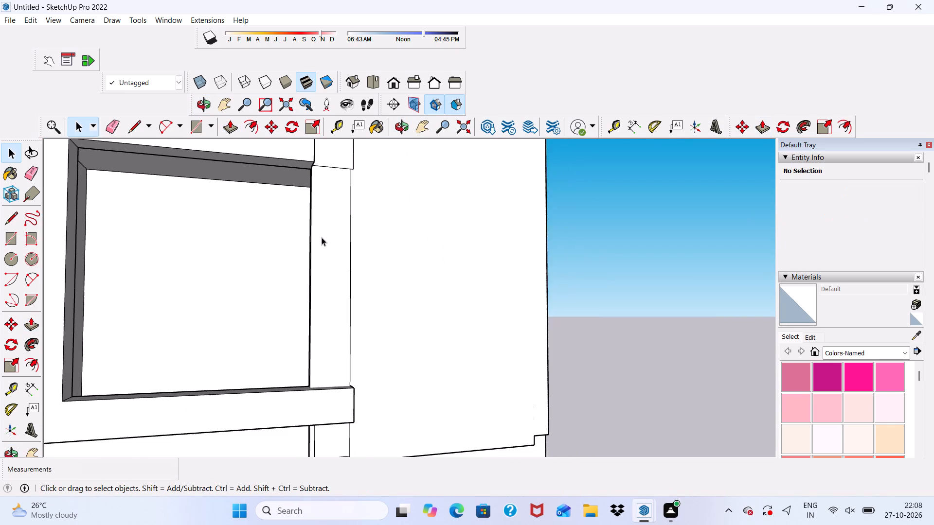
middle_drag(322, 237, 269, 243)
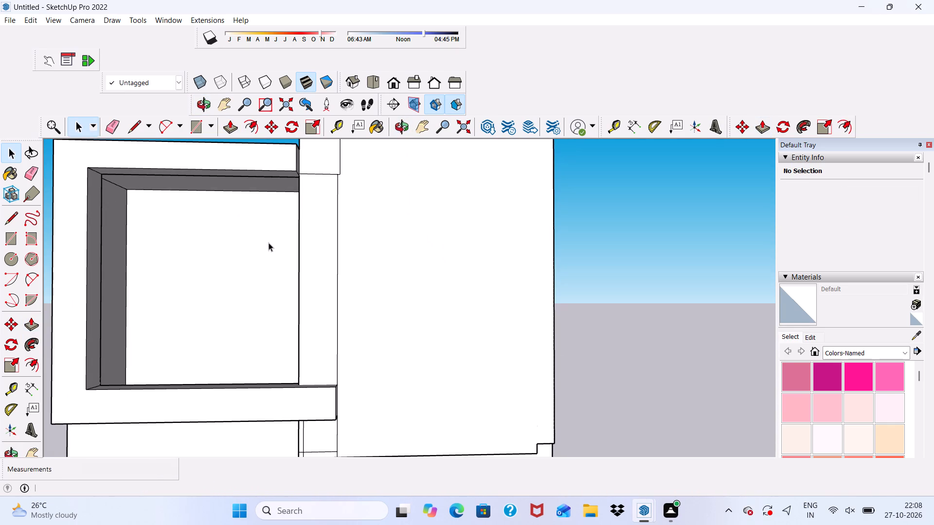
scroll(270, 253, down, 1)
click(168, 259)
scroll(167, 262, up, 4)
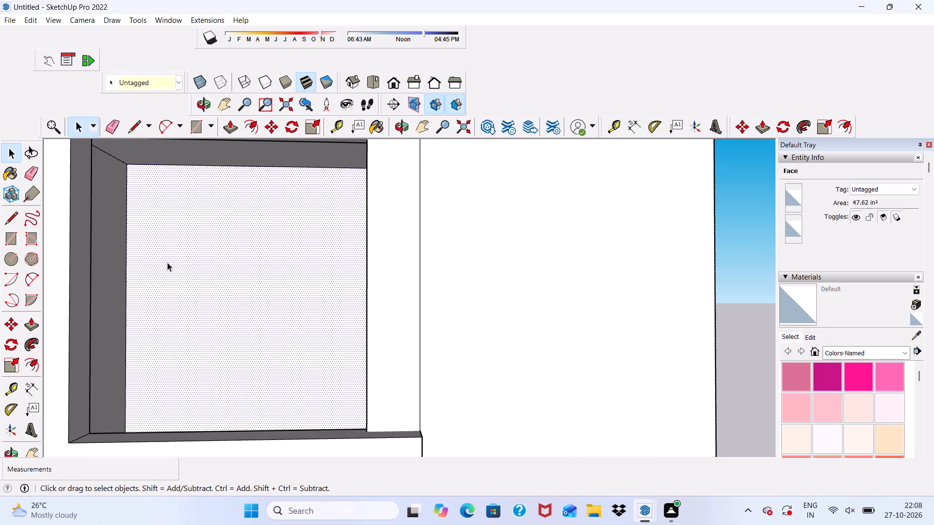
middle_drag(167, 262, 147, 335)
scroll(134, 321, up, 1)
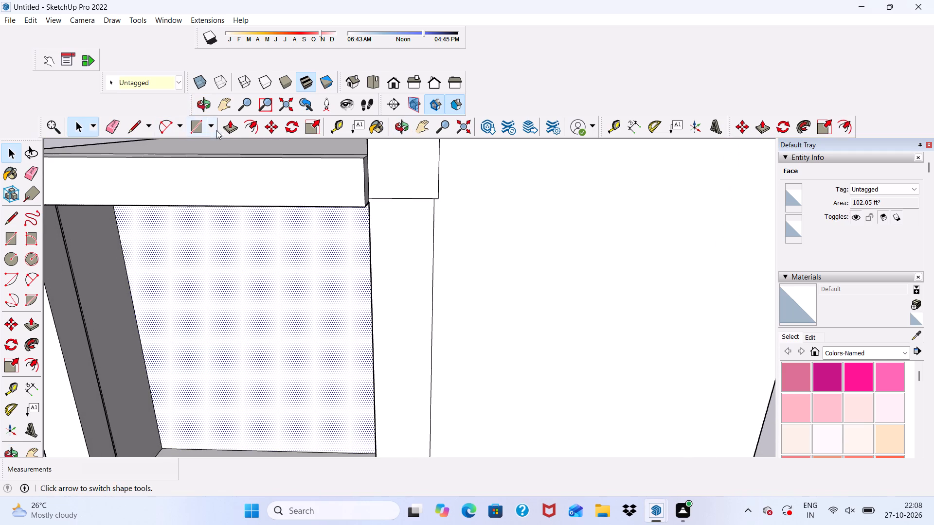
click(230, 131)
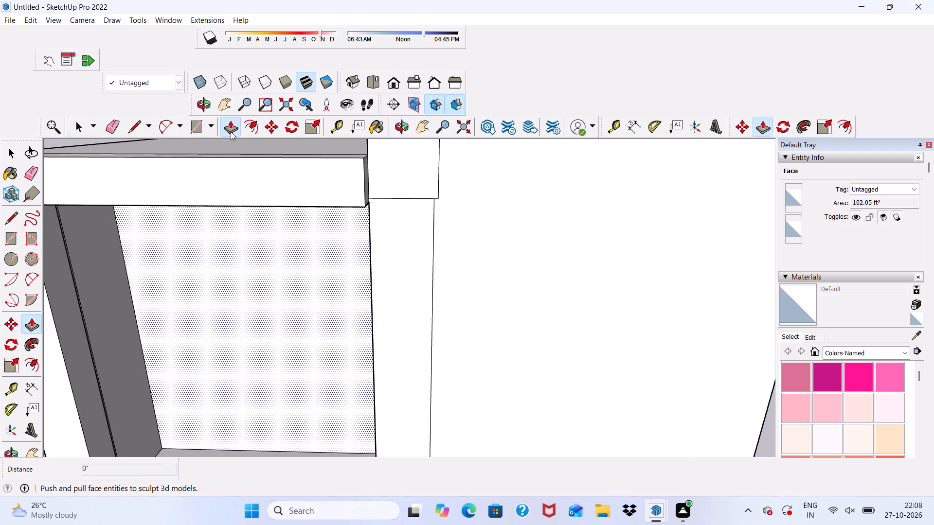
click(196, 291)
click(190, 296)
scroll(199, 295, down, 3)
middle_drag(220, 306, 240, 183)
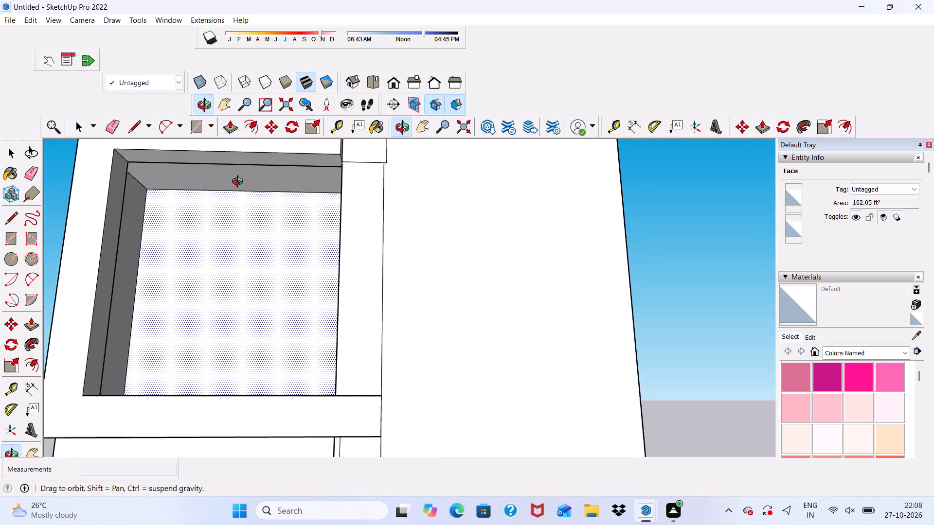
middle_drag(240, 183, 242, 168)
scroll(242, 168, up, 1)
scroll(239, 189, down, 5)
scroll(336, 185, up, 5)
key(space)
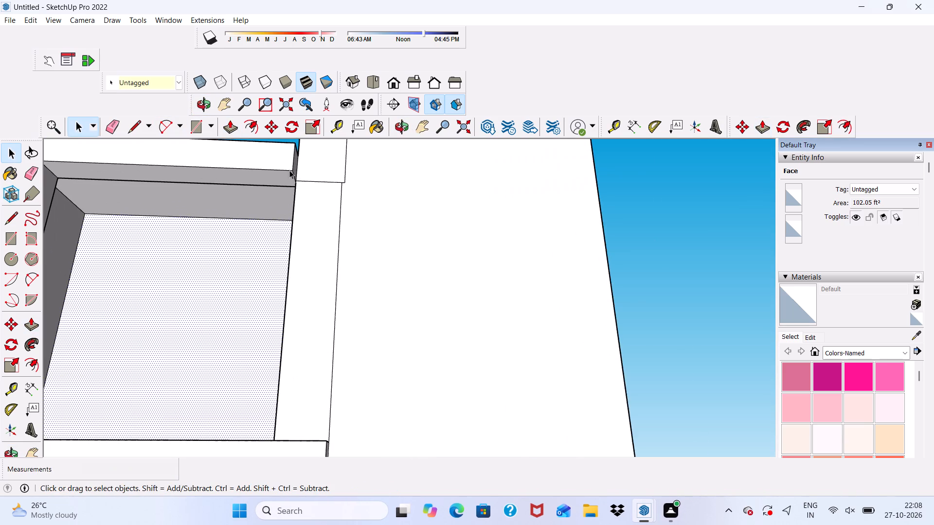
Erase the short seam across the underside of the notch at the projecting wall's lower outer corner.
scroll(326, 248, down, 12)
middle_drag(375, 258, 331, 351)
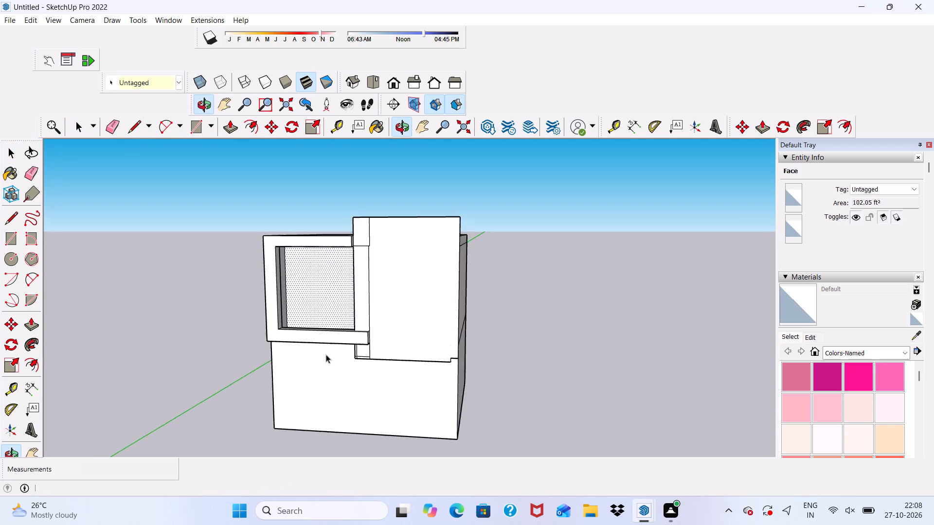
scroll(584, 359, up, 20)
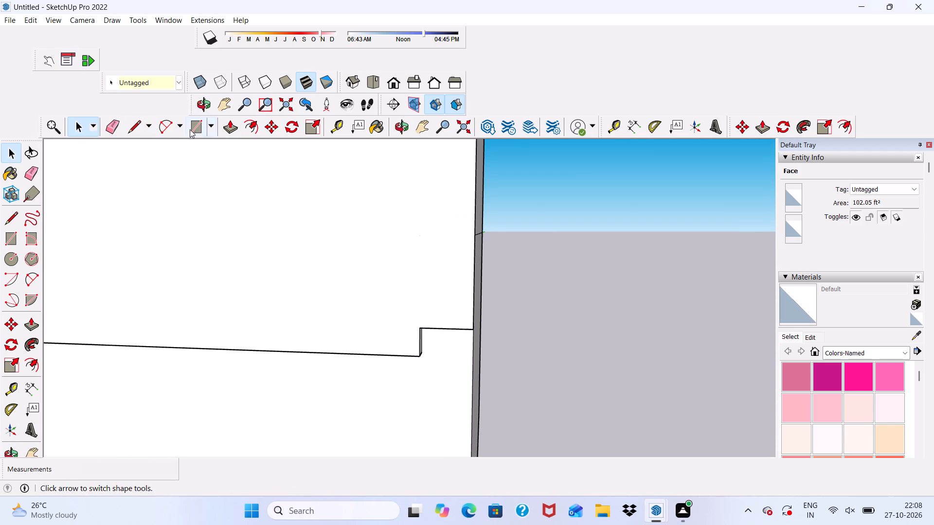
click(232, 126)
scroll(470, 355, up, 4)
middle_drag(473, 356, 465, 298)
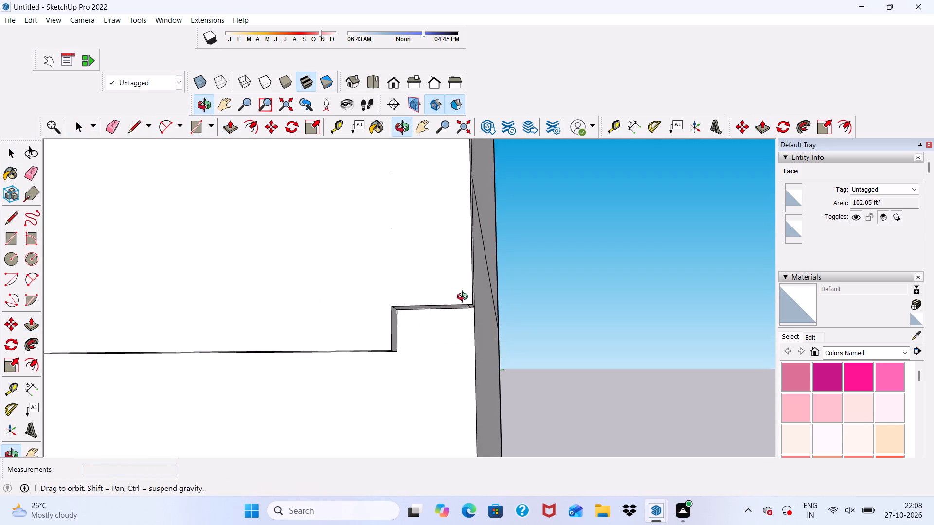
middle_drag(465, 298, 465, 297)
scroll(442, 302, up, 8)
key(space)
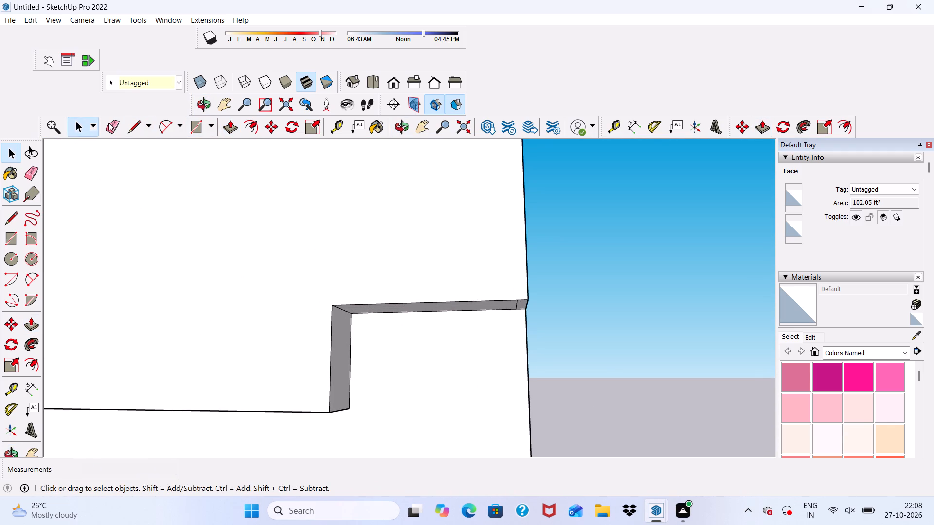
click(111, 124)
scroll(537, 373, up, 4)
scroll(519, 321, down, 5)
scroll(506, 297, up, 4)
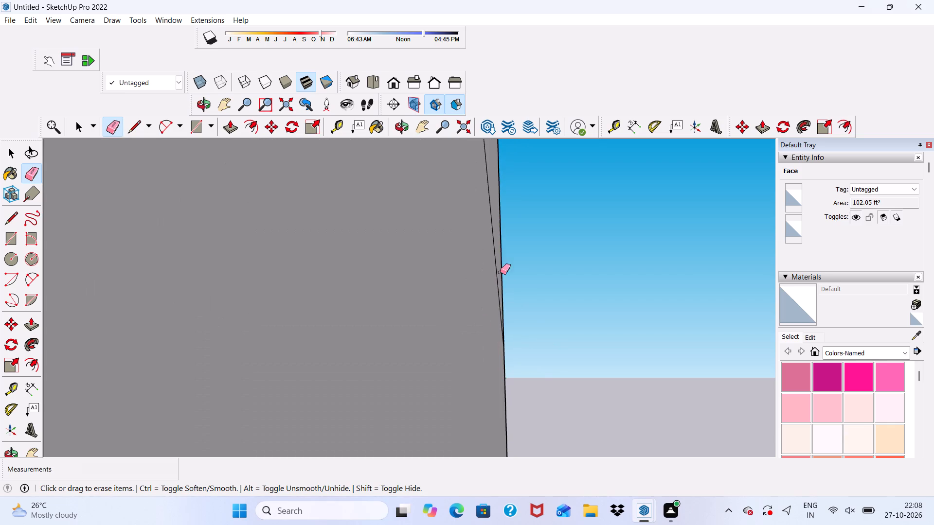
scroll(496, 265, down, 13)
scroll(473, 335, up, 5)
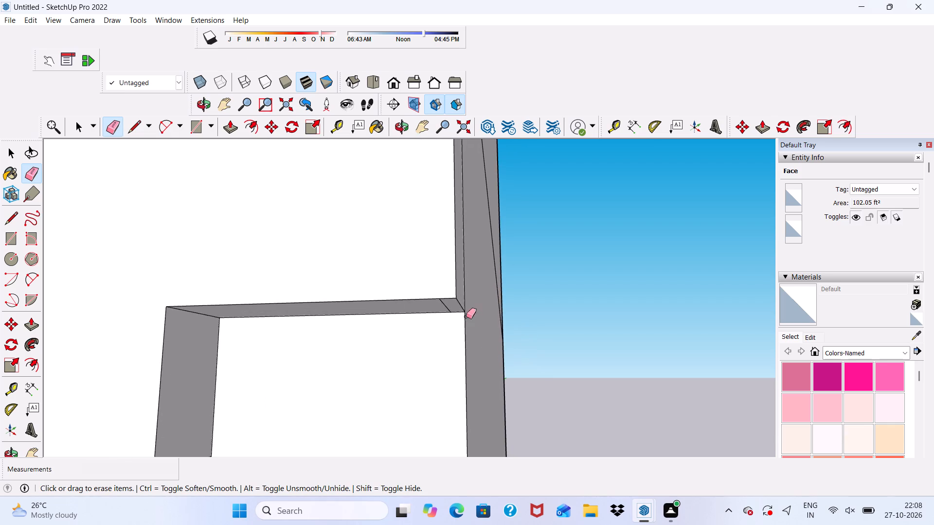
scroll(443, 303, up, 3)
click(443, 303)
Push/Pull the notch's underside down about 4 15/16" to align with the projecting wall's bottom edge.
click(229, 128)
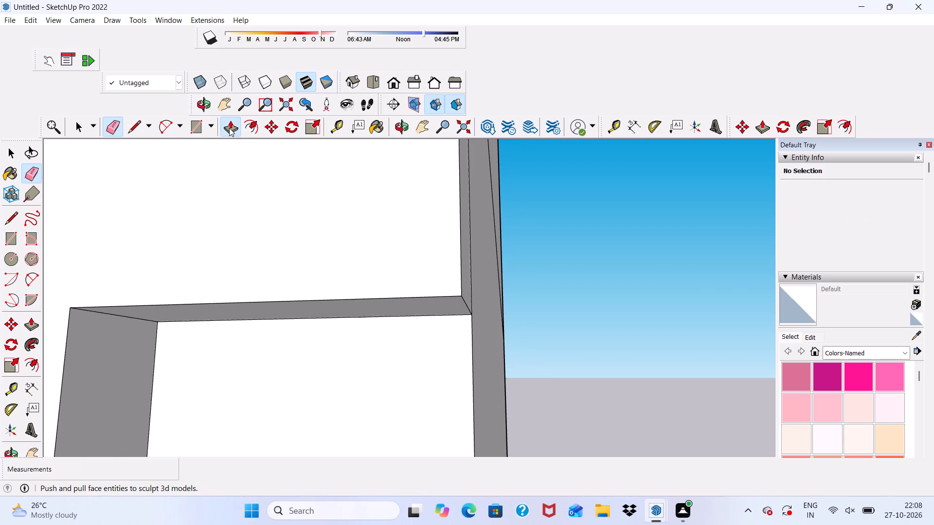
scroll(269, 315, up, 2)
click(269, 312)
scroll(279, 392, down, 2)
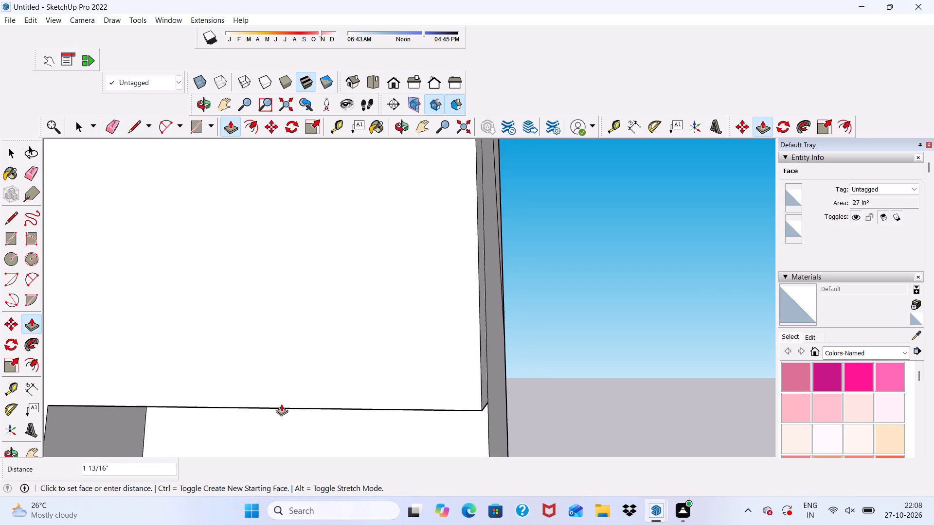
scroll(283, 379, down, 11)
scroll(353, 387, down, 4)
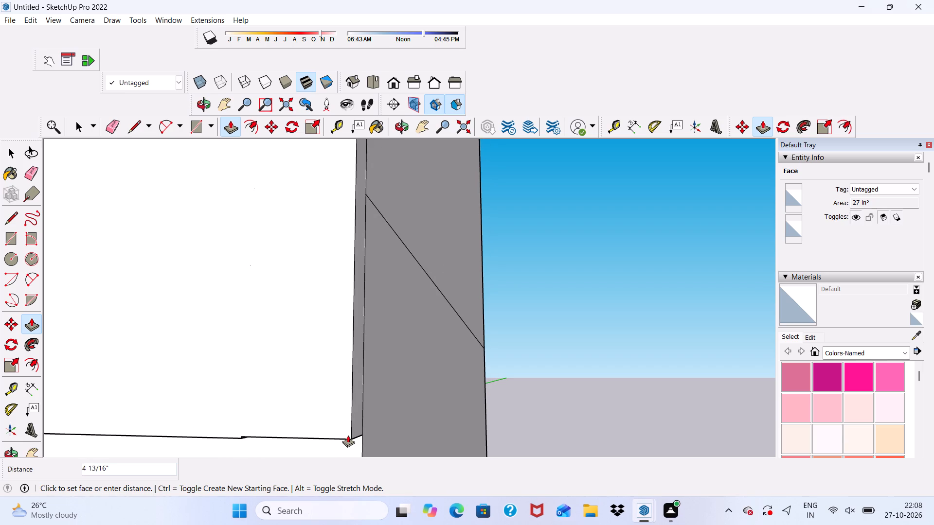
middle_drag(348, 435, 371, 280)
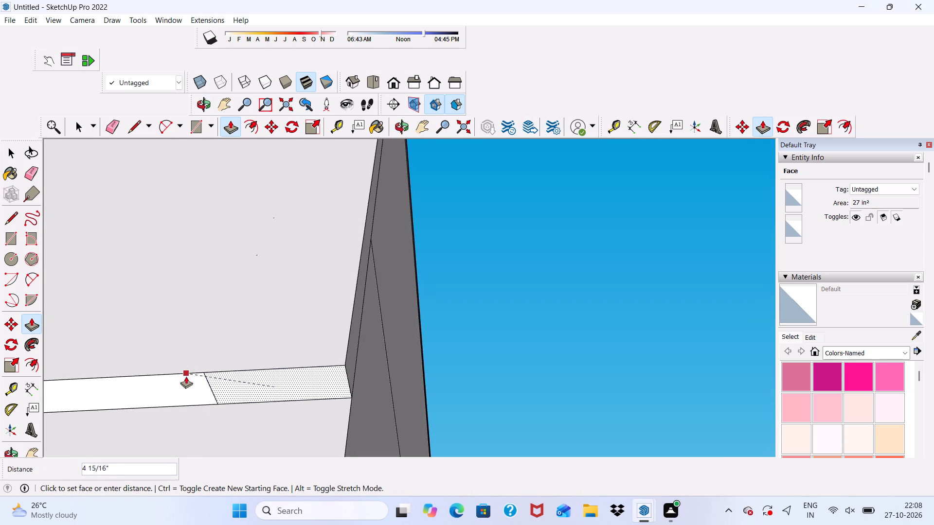
click(185, 376)
Erase the seam between the filled notch and the rest of the projecting wall's underside.
click(117, 129)
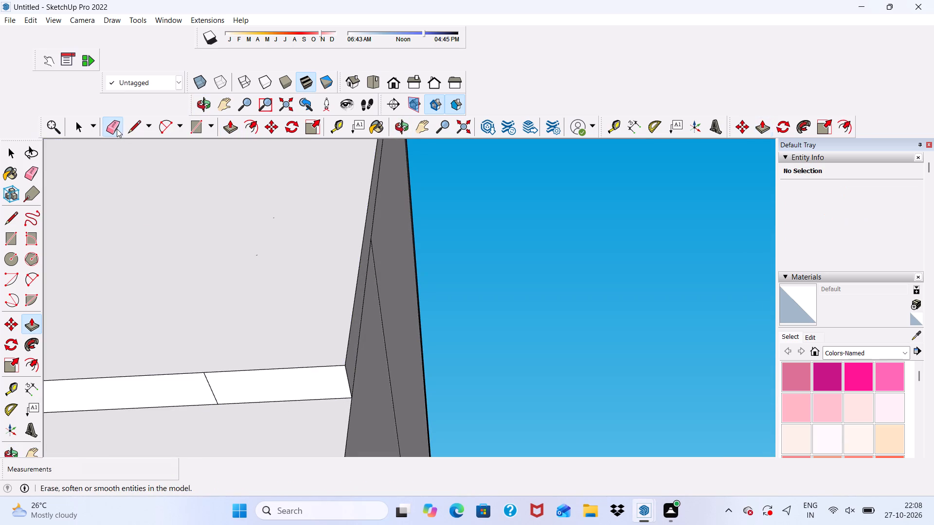
drag(193, 393, 225, 388)
scroll(225, 388, down, 9)
key(space)
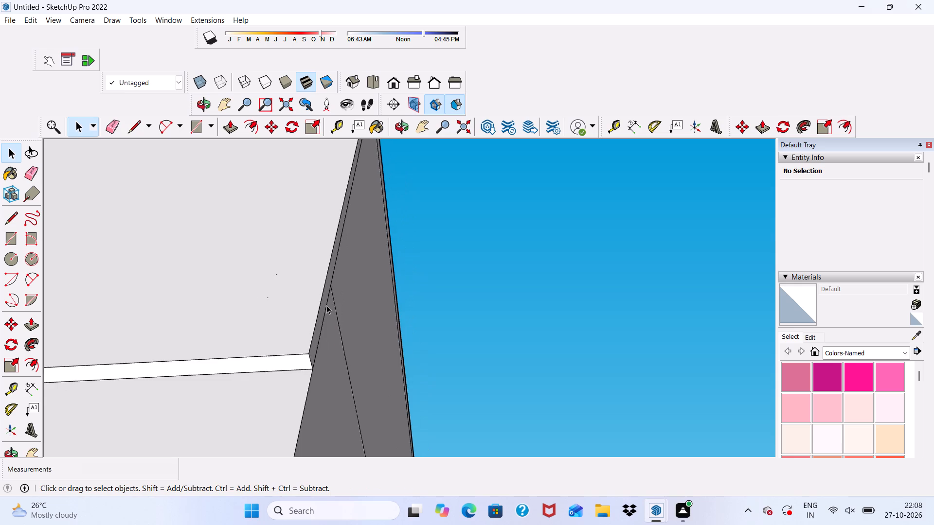
Erase the leftover vertical and horizontal lines on the projecting wall's front face below the C-shaped frame's lower arm.
scroll(326, 305, down, 15)
middle_drag(194, 350, 277, 445)
scroll(240, 344, up, 9)
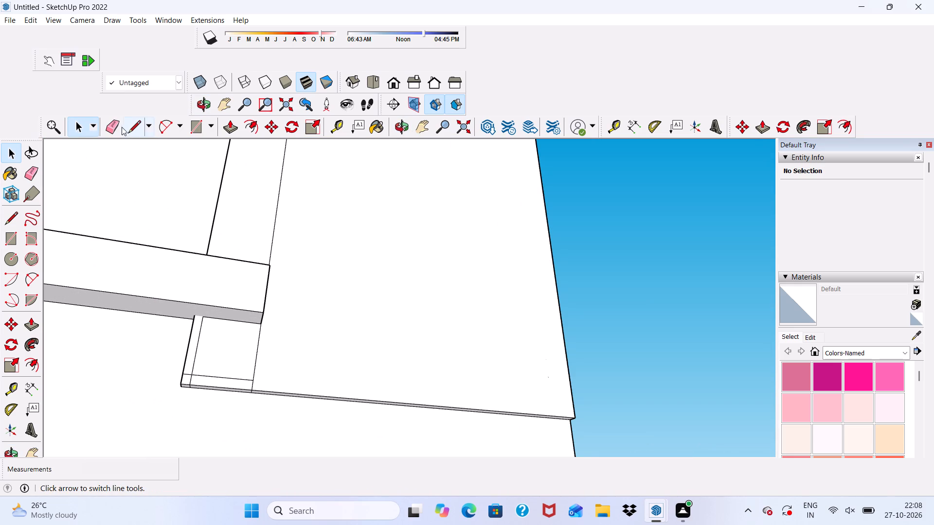
click(114, 125)
scroll(131, 238, down, 5)
middle_drag(212, 390, 213, 425)
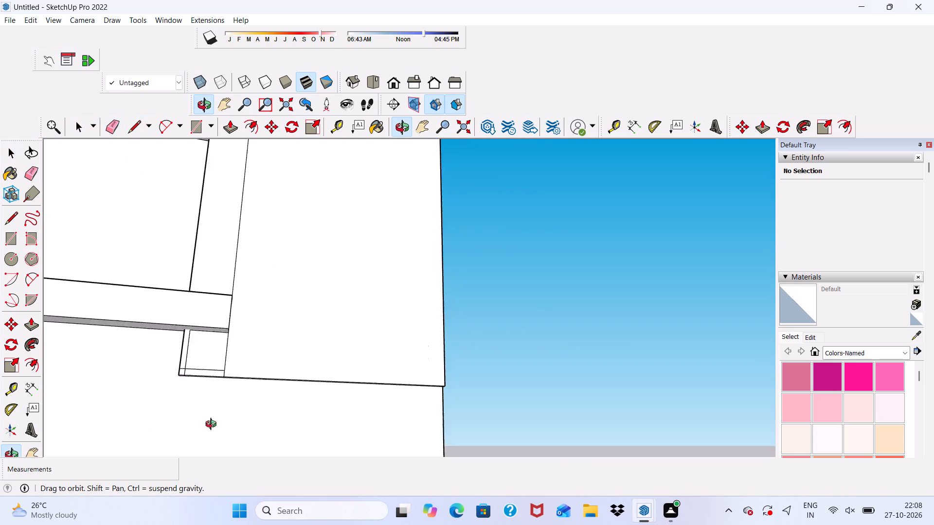
middle_drag(213, 425, 112, 486)
scroll(232, 352, up, 7)
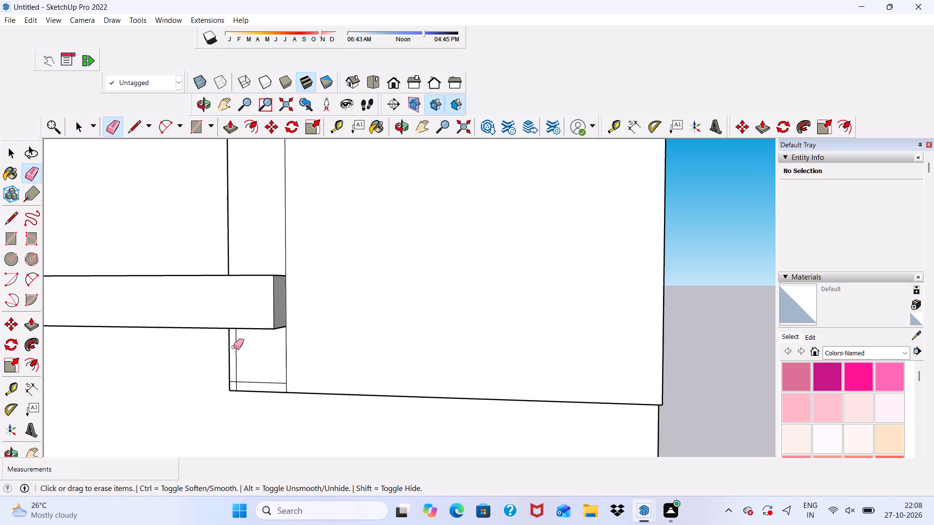
drag(235, 347, 238, 366)
scroll(244, 367, down, 3)
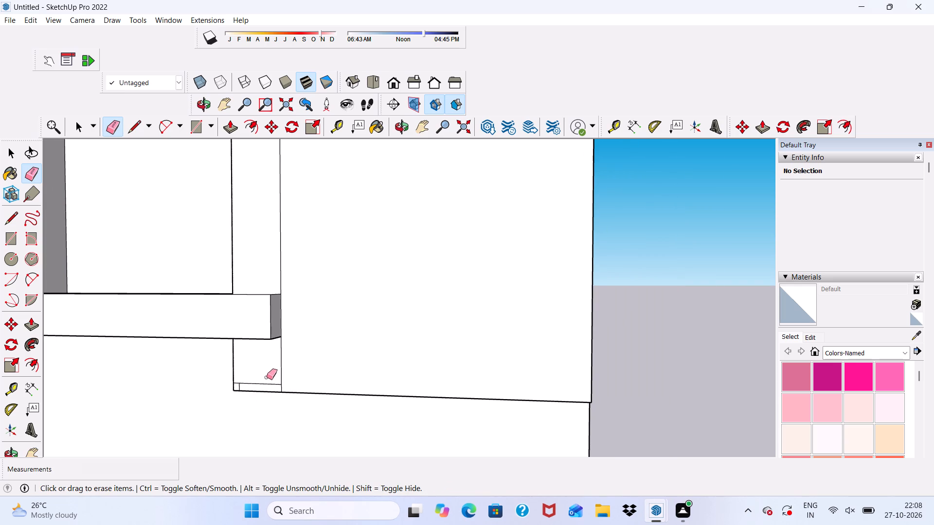
drag(264, 372, 238, 386)
click(238, 386)
drag(272, 376, 291, 371)
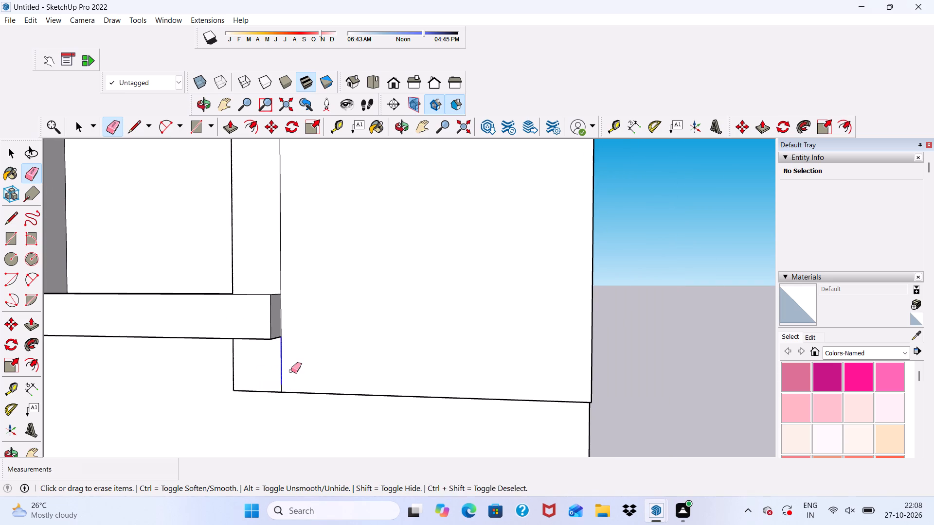
drag(291, 371, 292, 370)
Erase the remaining short vertical stub at the front face's bottom edge, below the frame's lower arm.
scroll(297, 342, down, 4)
middle_drag(302, 373, 302, 264)
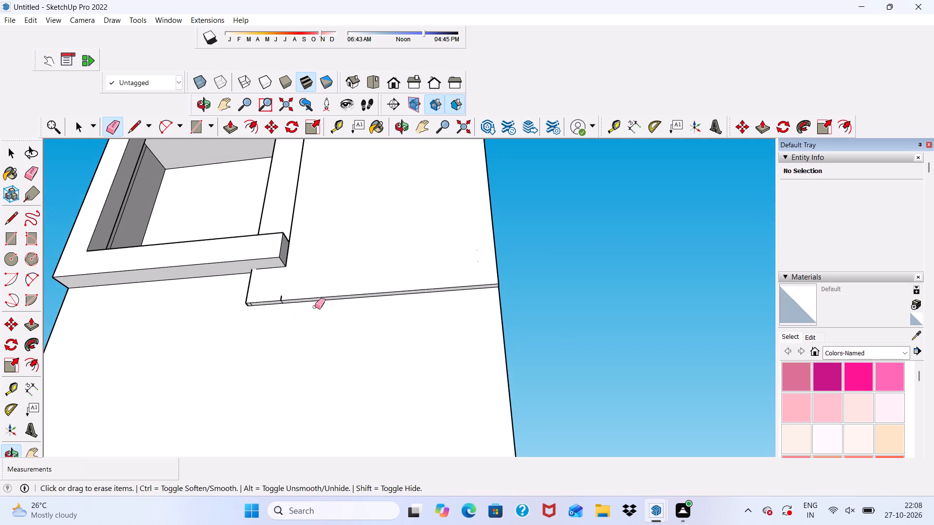
scroll(302, 308, up, 7)
click(271, 291)
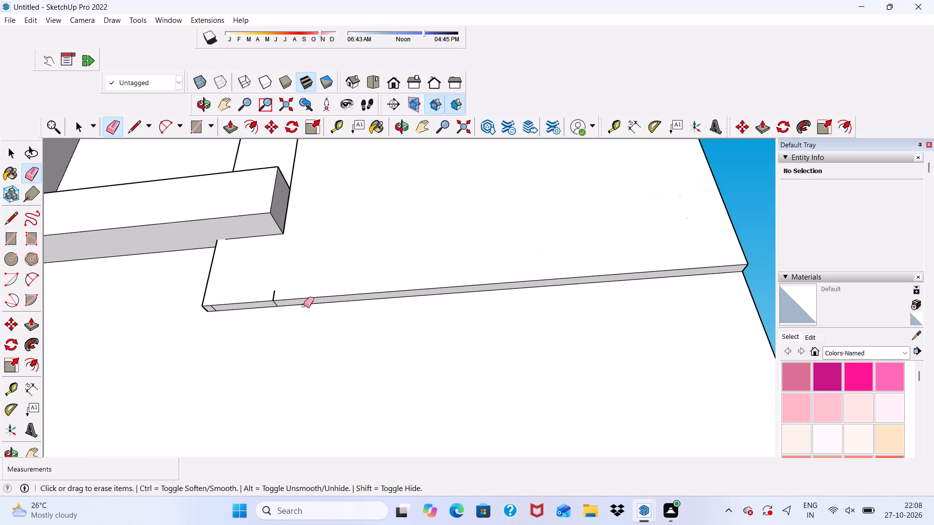
scroll(308, 317, down, 1)
middle_drag(309, 322, 310, 296)
scroll(274, 292, up, 4)
drag(275, 291, 288, 292)
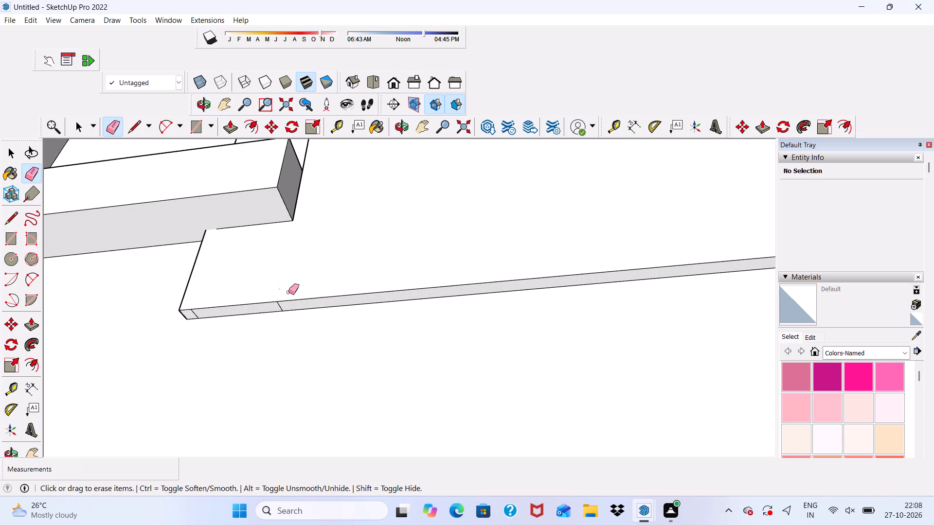
Erase the two short seams across the projecting wall's underside near its inner lower corner.
scroll(278, 298, up, 8)
click(281, 310)
scroll(159, 326, up, 3)
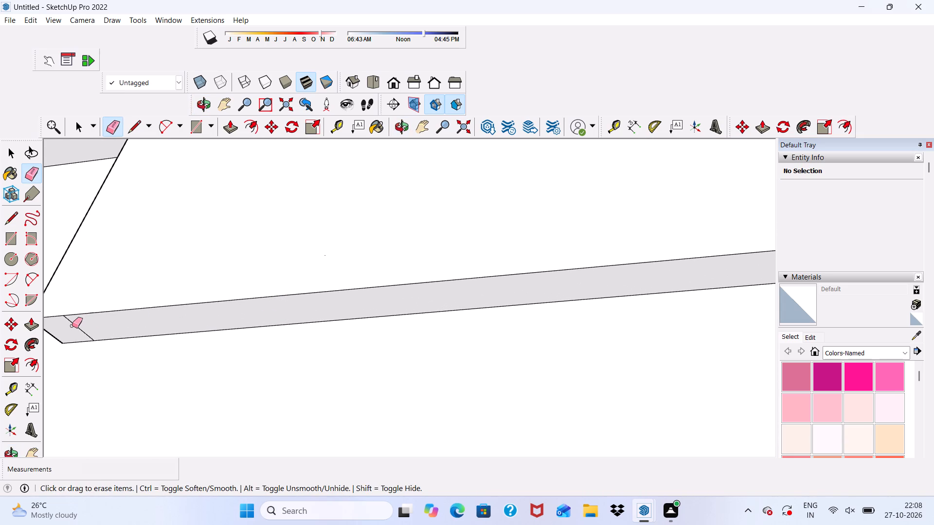
drag(73, 327, 90, 331)
scroll(96, 330, down, 14)
key(space)
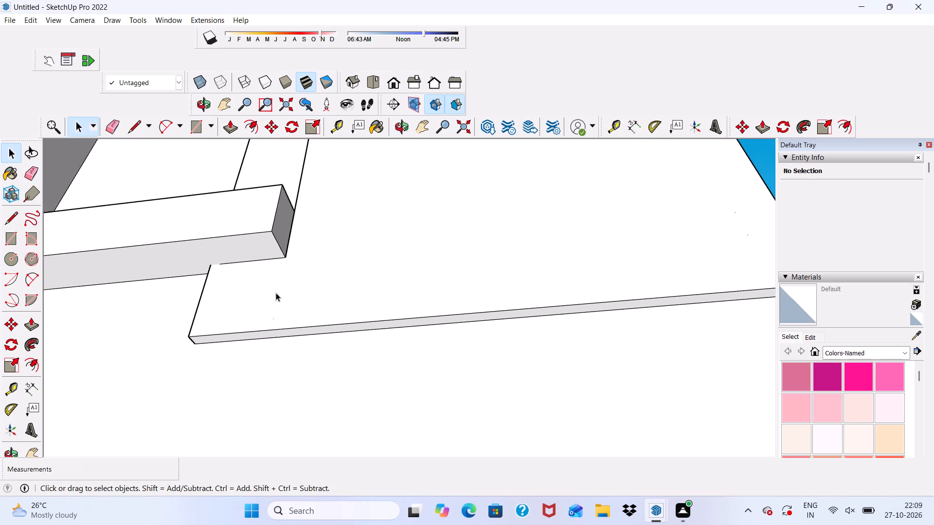
scroll(271, 283, down, 13)
middle_drag(269, 310, 366, 420)
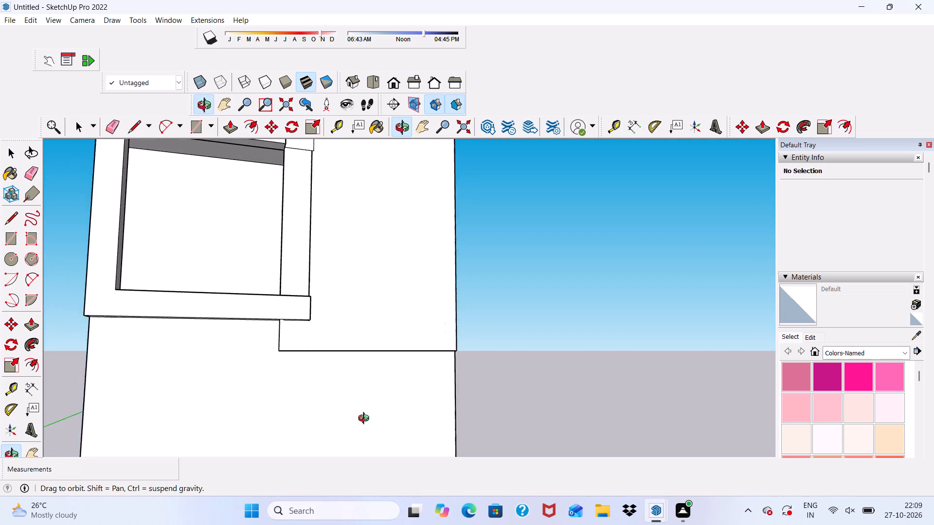
Push/Pull the underside of the projecting wall downward by about 8 inches, below the C-shaped frame's lower arm.
middle_drag(366, 420, 377, 450)
scroll(323, 389, up, 4)
middle_drag(283, 359, 292, 298)
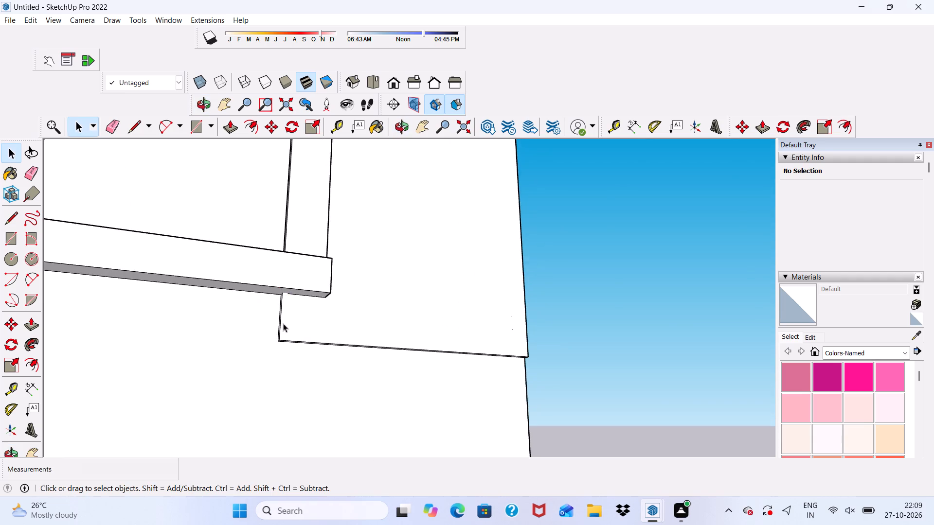
scroll(283, 323, up, 9)
scroll(284, 360, down, 1)
middle_drag(284, 360, 251, 318)
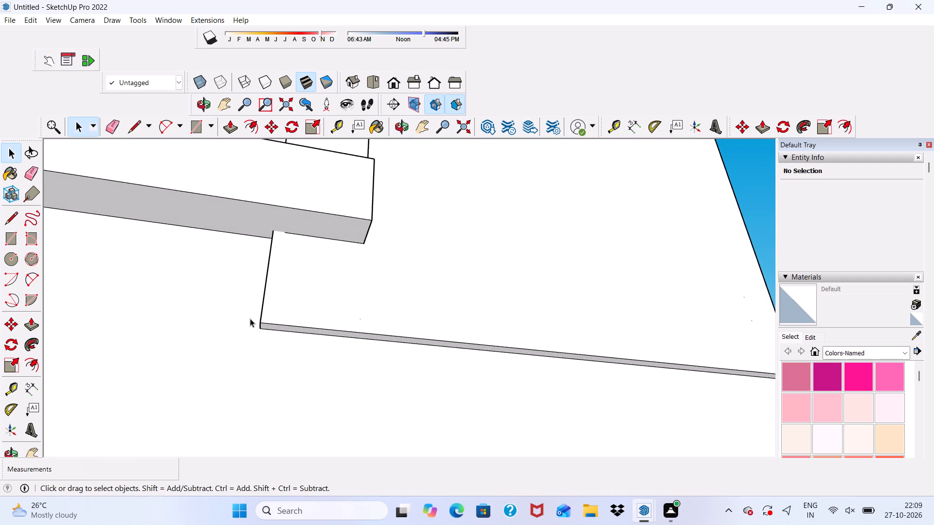
scroll(286, 302, up, 6)
click(265, 335)
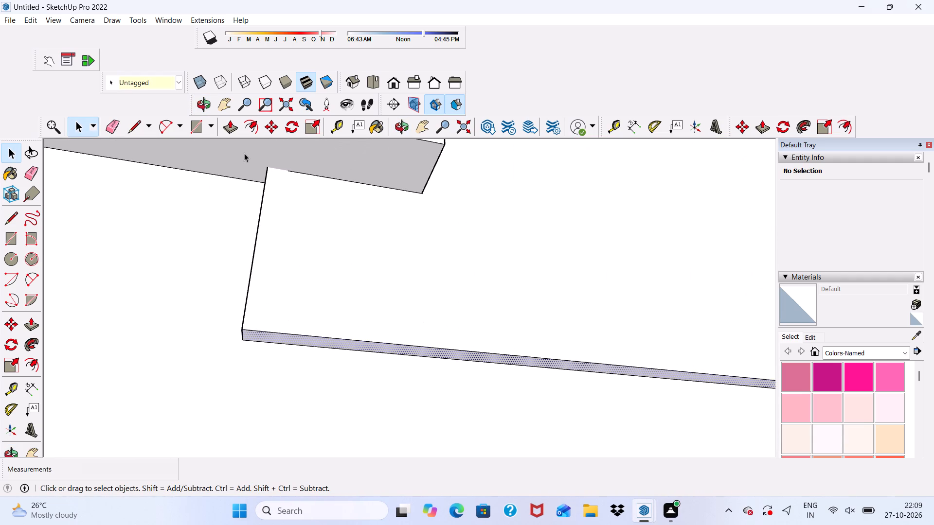
click(231, 127)
click(250, 334)
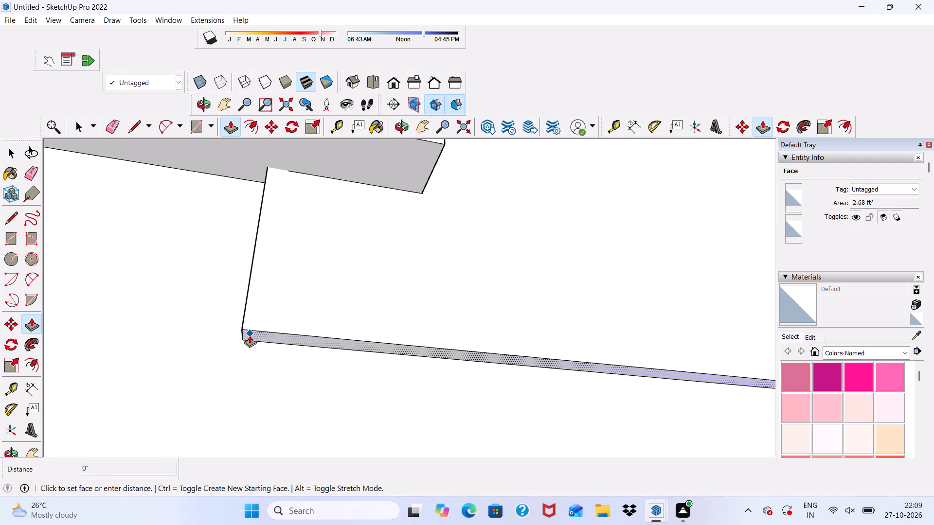
scroll(250, 363, down, 4)
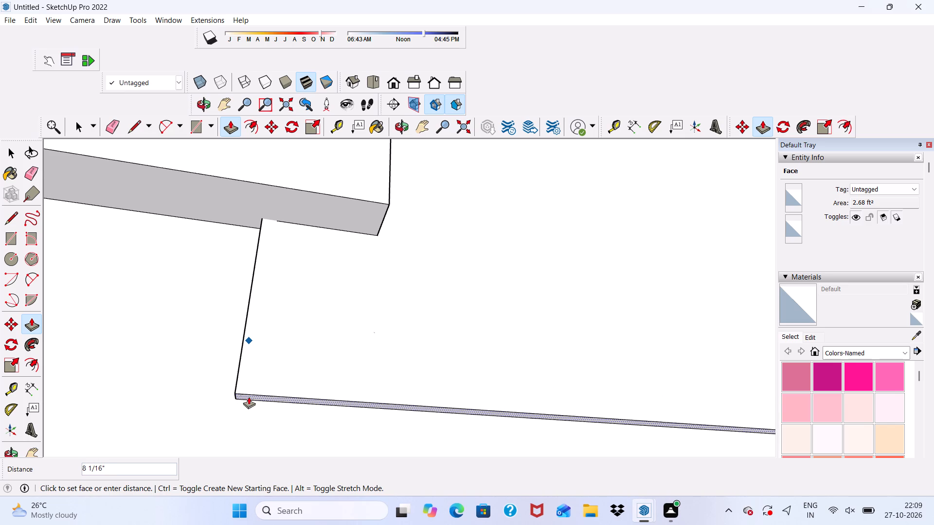
click(249, 399)
Erase the vertical seam on the projecting wall's front face between the C-shaped frame's upper and lower arms.
scroll(240, 356, down, 11)
middle_drag(291, 368, 303, 447)
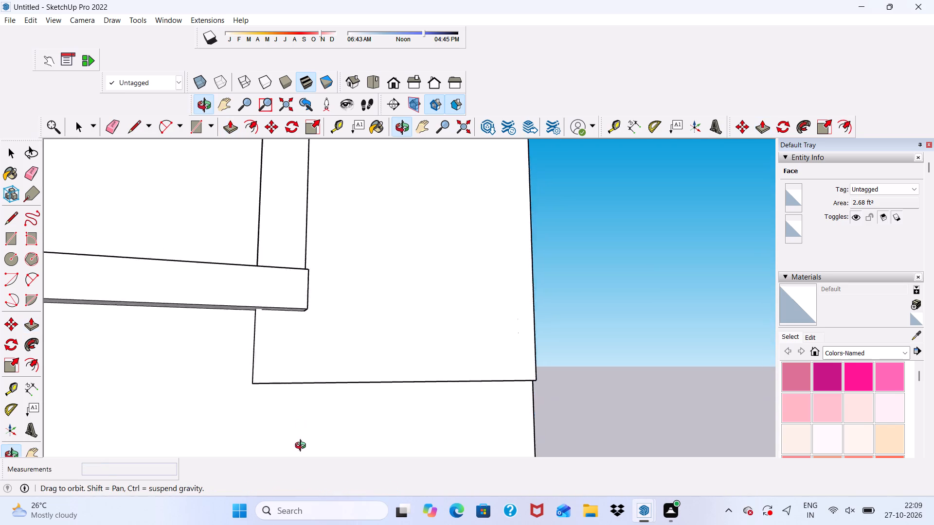
middle_drag(303, 447, 237, 470)
scroll(263, 360, down, 3)
middle_drag(284, 363, 310, 410)
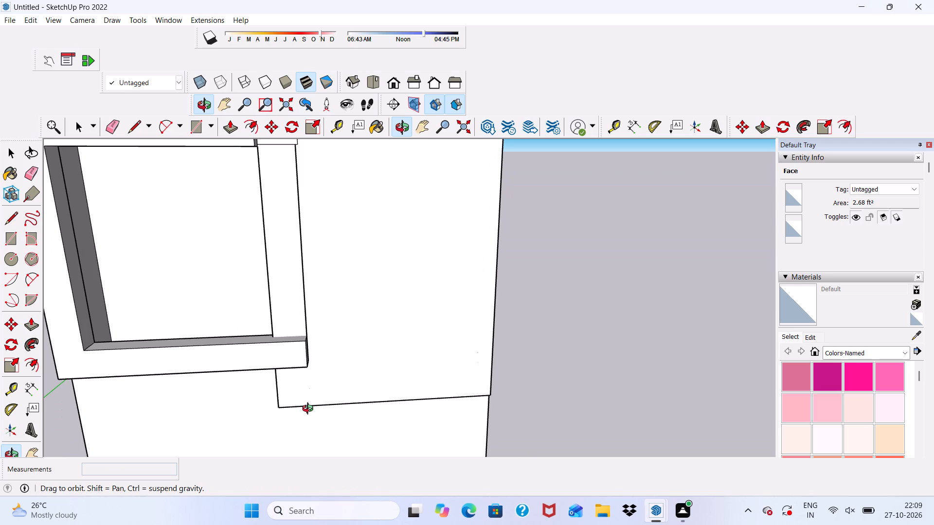
middle_drag(310, 410, 229, 396)
scroll(261, 288, up, 4)
scroll(263, 205, up, 3)
key(space)
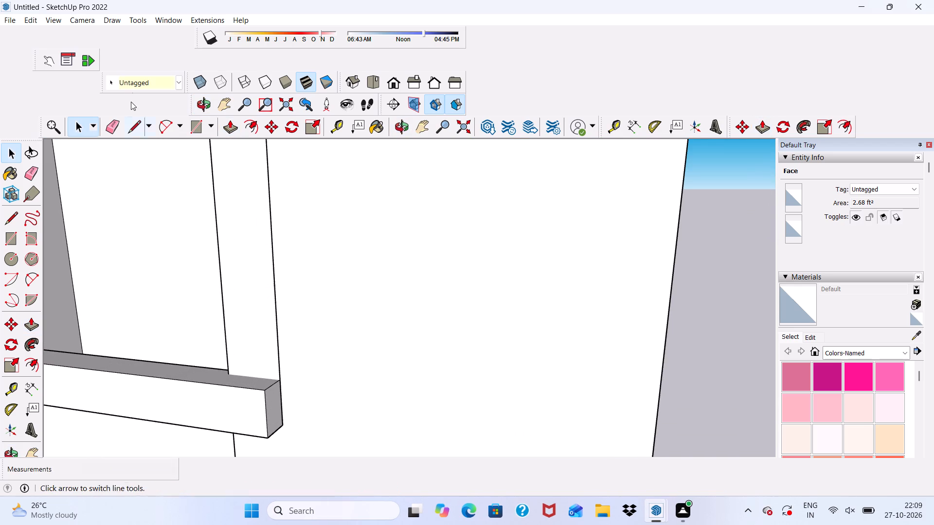
click(111, 121)
drag(264, 254, 275, 267)
scroll(274, 268, down, 10)
middle_drag(290, 350, 377, 312)
key(space)
scroll(383, 315, down, 3)
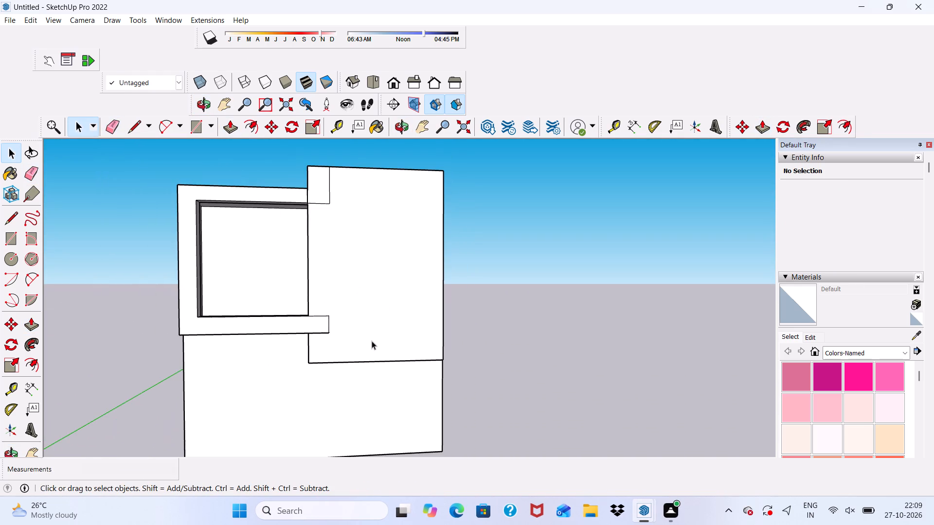
Erase the horizontal and vertical lines outlining the small rectangle at the upper inner corner of the projecting wall's front face.
scroll(325, 186, up, 7)
scroll(161, 106, up, 2)
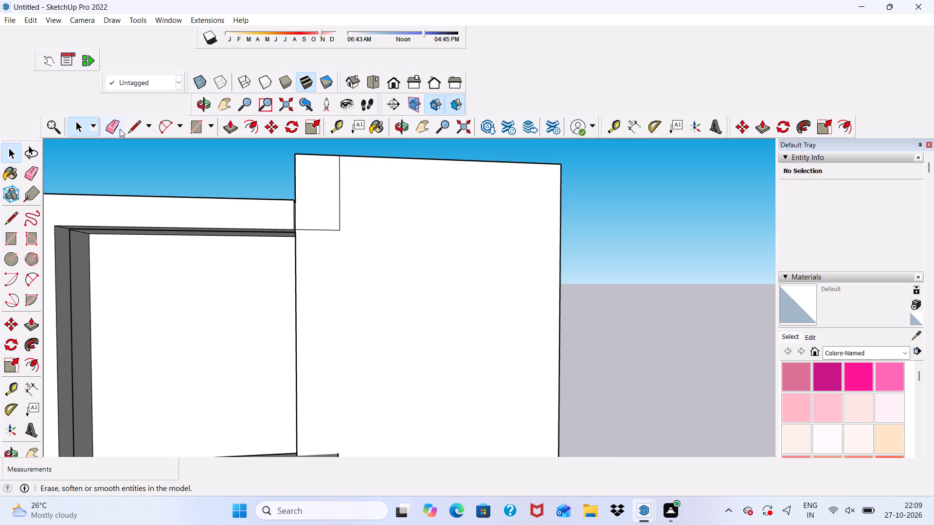
click(120, 129)
scroll(267, 222, up, 3)
drag(356, 229, 344, 234)
drag(349, 222, 366, 213)
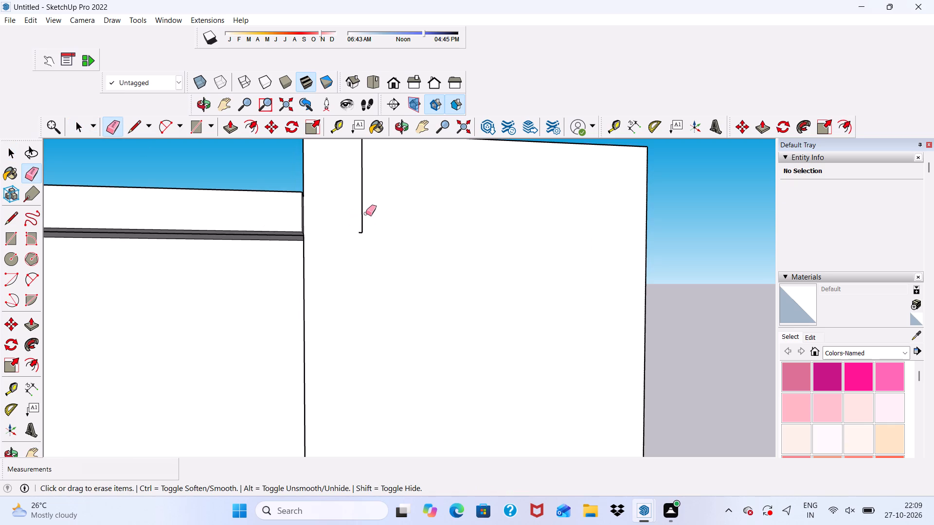
drag(366, 213, 367, 213)
drag(366, 205, 358, 244)
Erase the short seam across the projecting wall's narrow top face near its inner corner.
scroll(356, 214, down, 7)
middle_drag(406, 285, 385, 474)
scroll(340, 285, up, 9)
drag(373, 299, 378, 297)
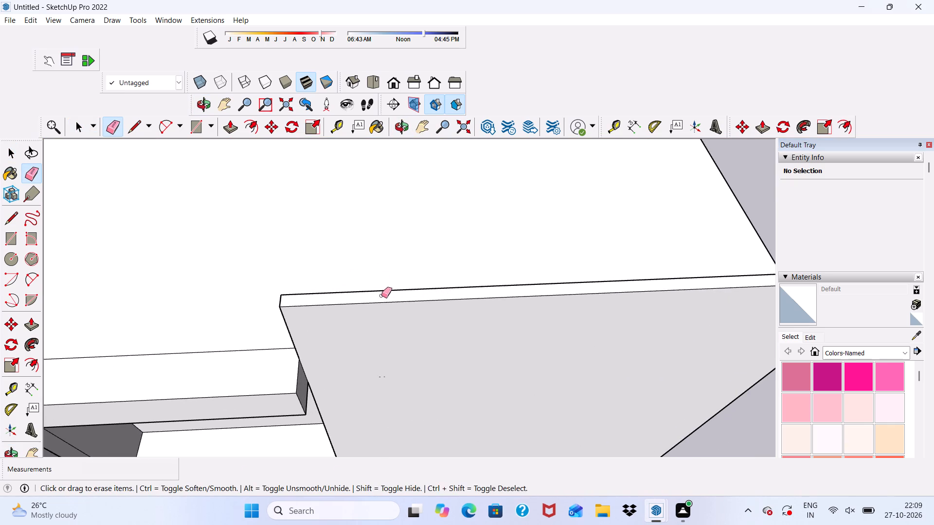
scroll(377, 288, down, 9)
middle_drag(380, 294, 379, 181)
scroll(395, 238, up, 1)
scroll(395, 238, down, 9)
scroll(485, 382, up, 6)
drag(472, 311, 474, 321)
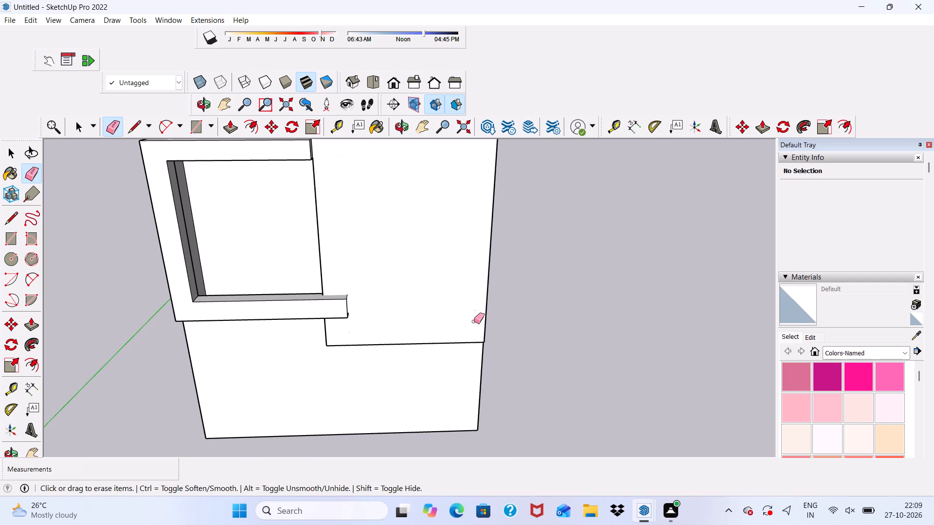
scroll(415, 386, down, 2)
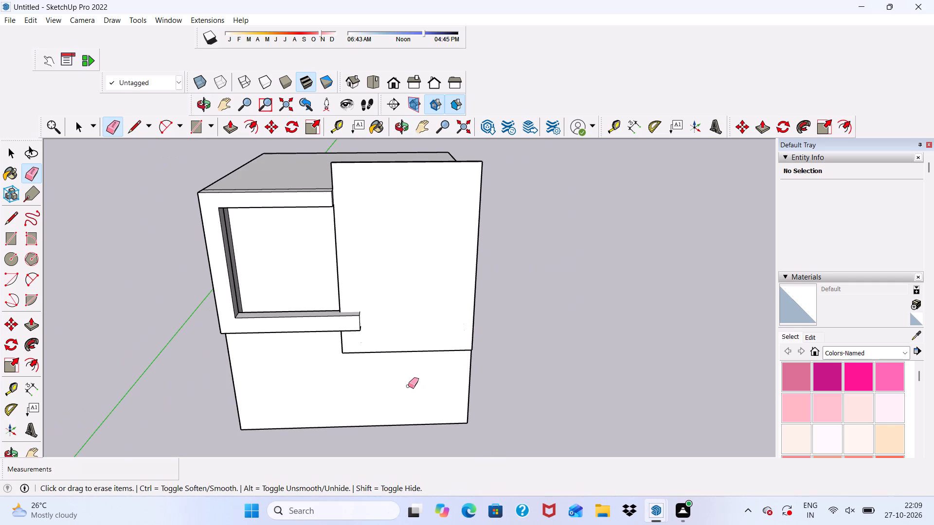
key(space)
Push/Pull the underside of the projecting wall slightly farther down.
scroll(385, 370, up, 4)
scroll(383, 360, down, 1)
middle_drag(383, 360, 377, 257)
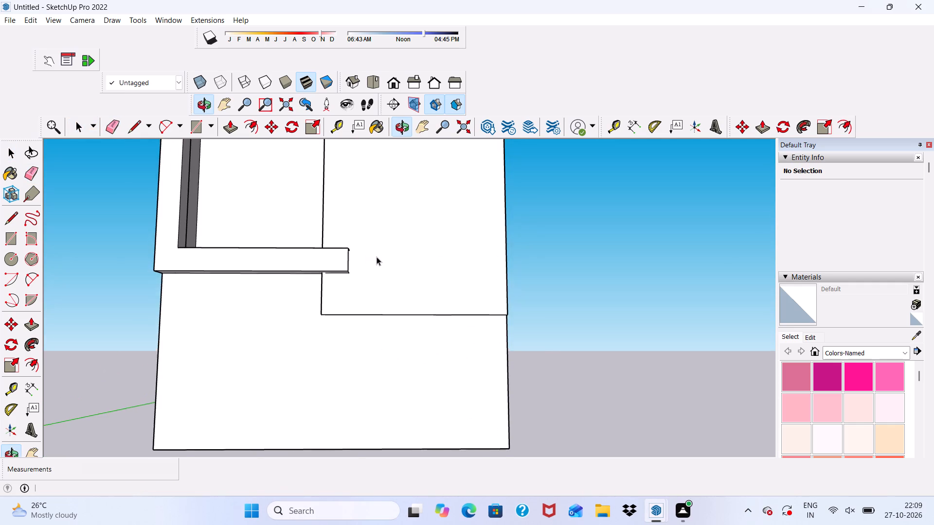
scroll(377, 257, up, 2)
middle_drag(322, 378, 336, 295)
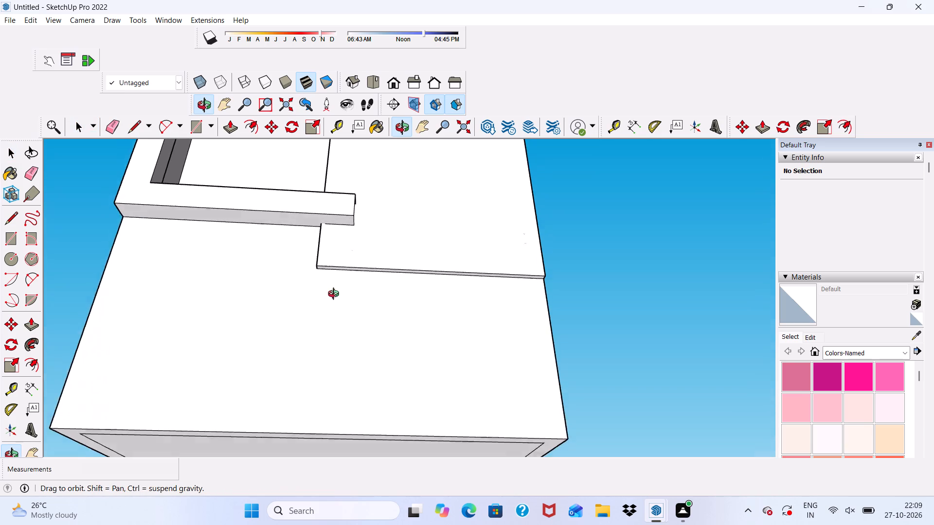
middle_drag(336, 295, 337, 279)
scroll(337, 279, up, 9)
click(340, 245)
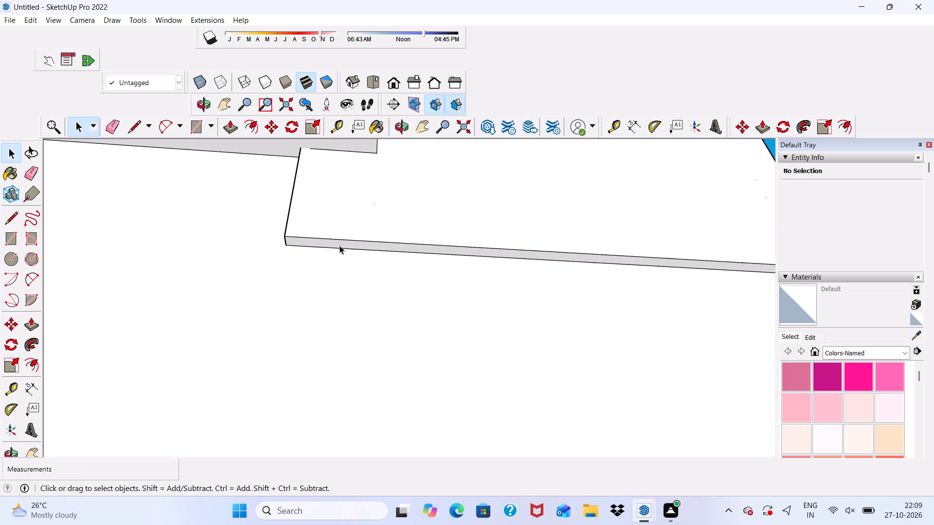
click(233, 122)
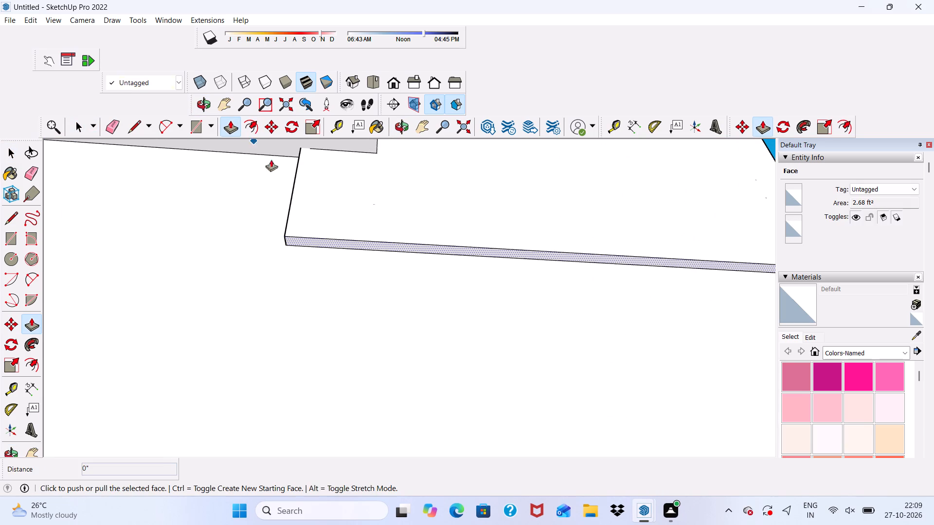
click(322, 237)
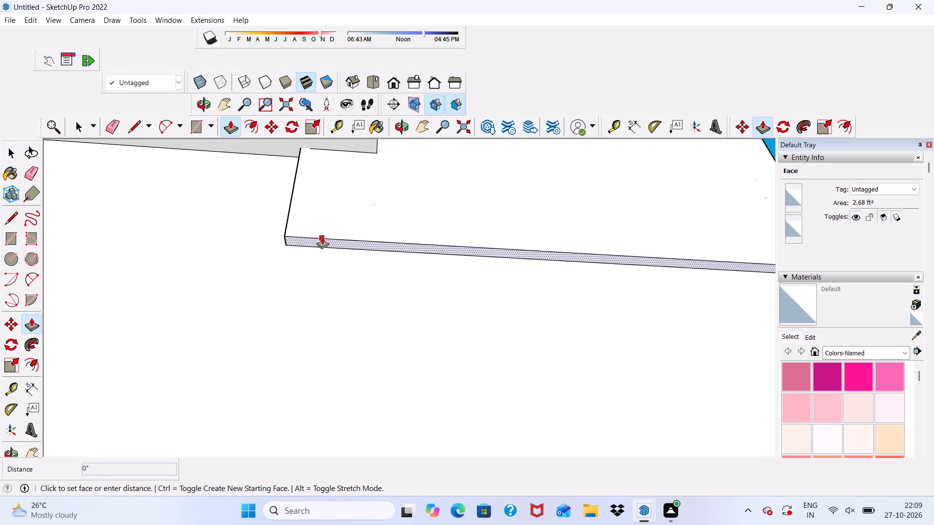
click(320, 245)
Erase the short seam across the projecting wall's narrow inner side face, below the C-shaped frame's lower arm.
scroll(322, 233, down, 9)
middle_drag(360, 247, 494, 393)
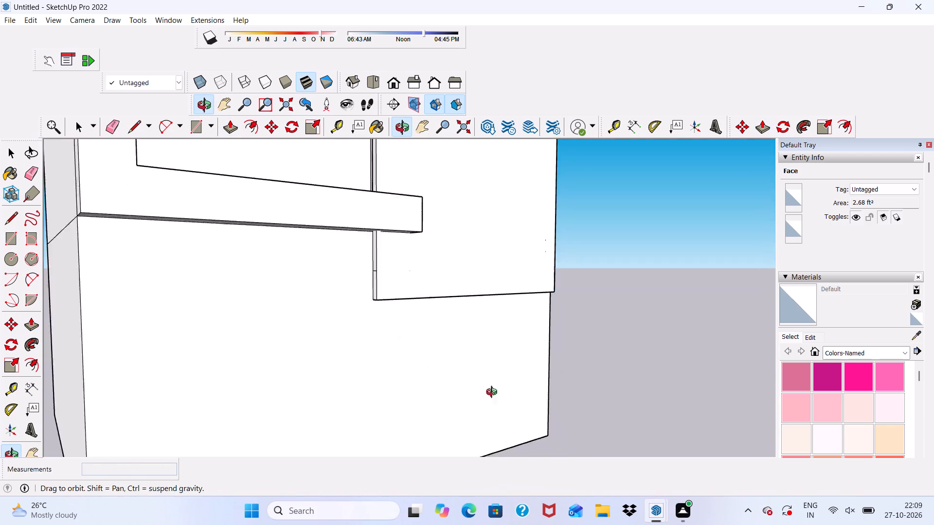
middle_drag(494, 393, 502, 400)
key(space)
scroll(420, 320, up, 3)
click(112, 124)
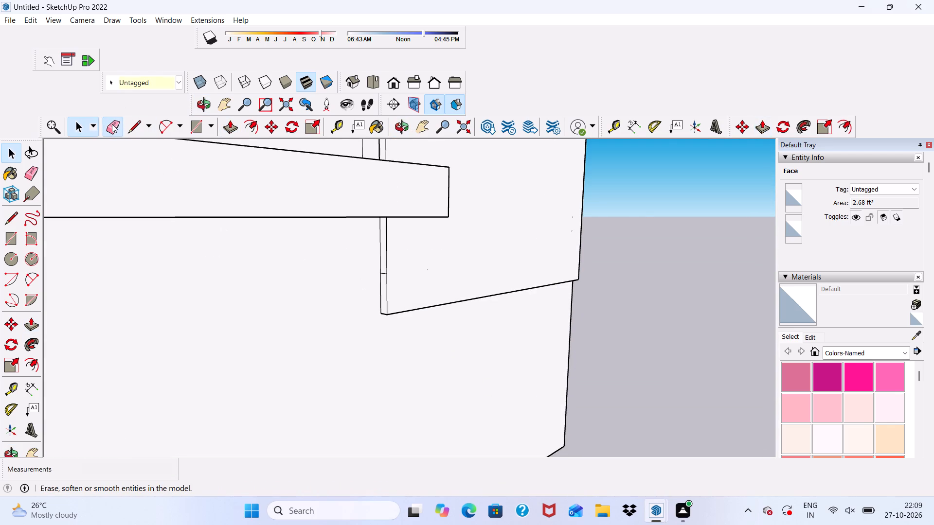
scroll(327, 294, up, 8)
drag(402, 265, 404, 277)
key(space)
Push/Pull the projecting wall's narrow inner side face outward about 1' 1/2" toward the balcony opening.
scroll(403, 269, up, 3)
click(402, 264)
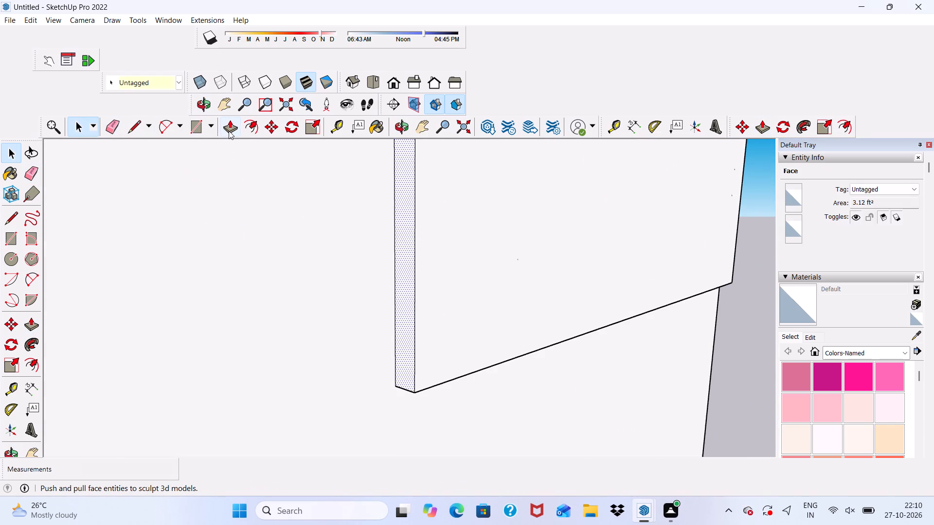
click(229, 125)
click(409, 268)
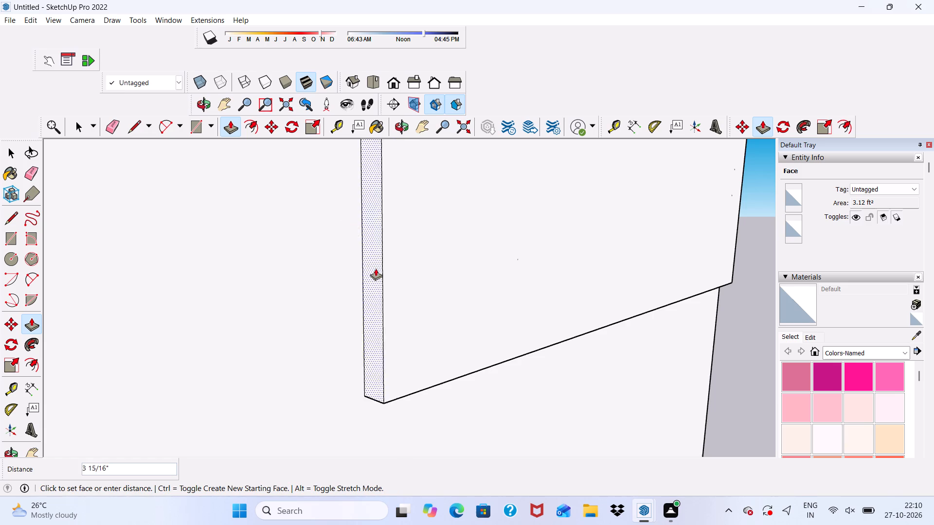
click(306, 270)
scroll(302, 277, down, 12)
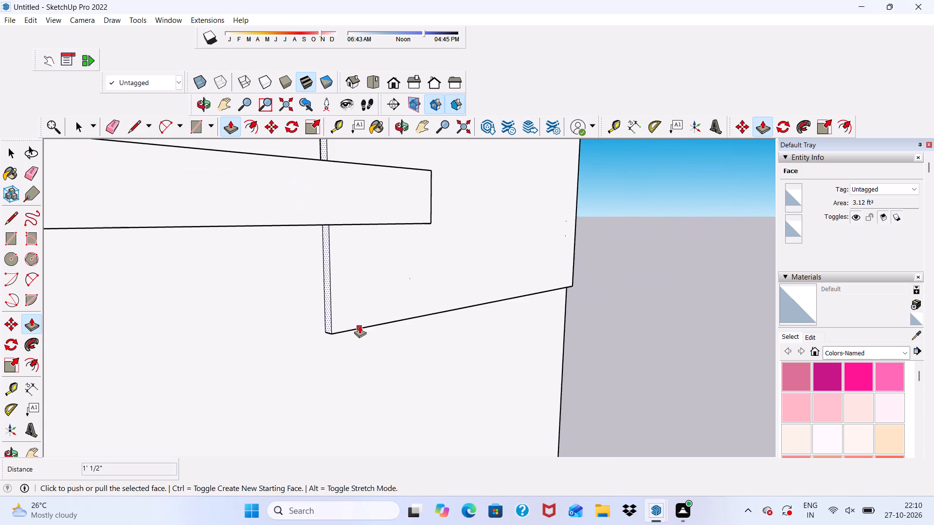
Inspect the widened projecting wall from the front, from below and from the building's side.
middle_drag(359, 324, 244, 313)
scroll(282, 288, down, 10)
middle_drag(359, 337, 338, 267)
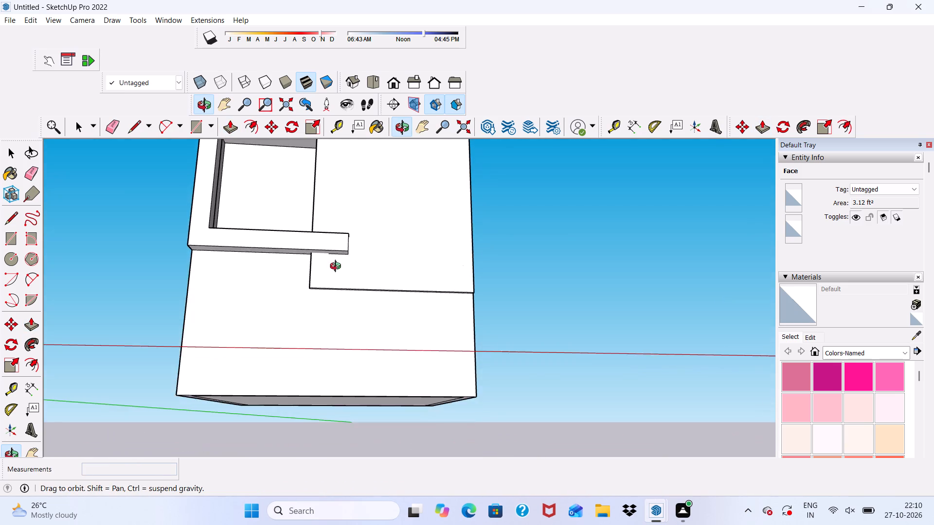
middle_drag(338, 267, 330, 241)
scroll(330, 241, up, 7)
key(space)
middle_drag(355, 289, 380, 410)
scroll(325, 283, down, 10)
middle_drag(359, 318, 243, 283)
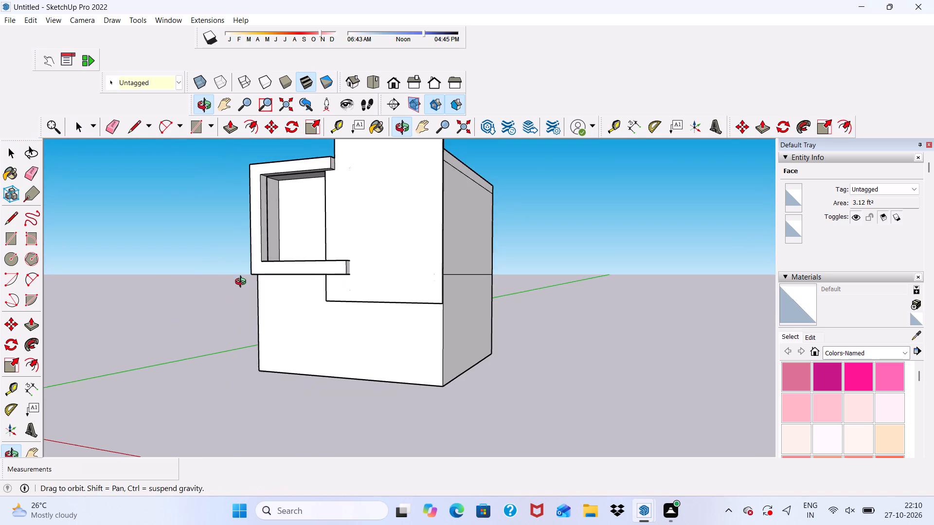
middle_drag(243, 283, 241, 283)
key(space)
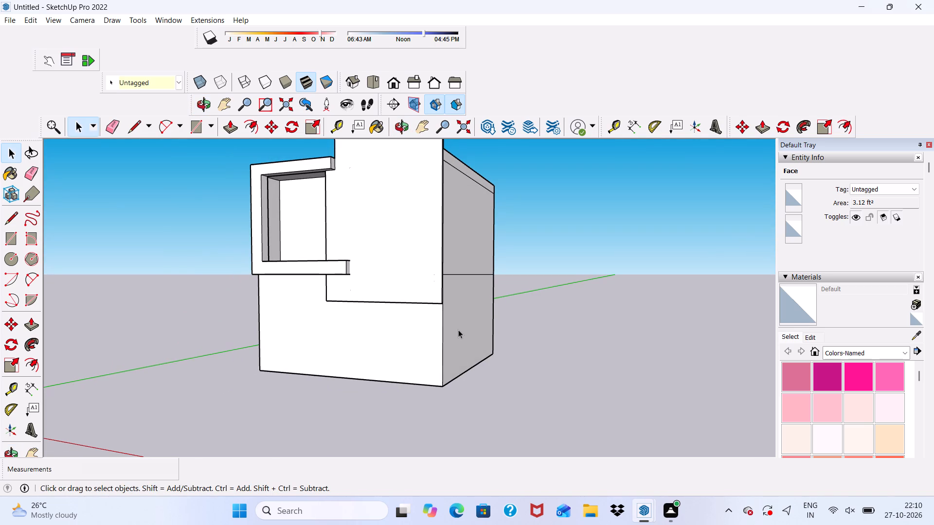
scroll(459, 330, down, 1)
middle_drag(459, 330, 455, 272)
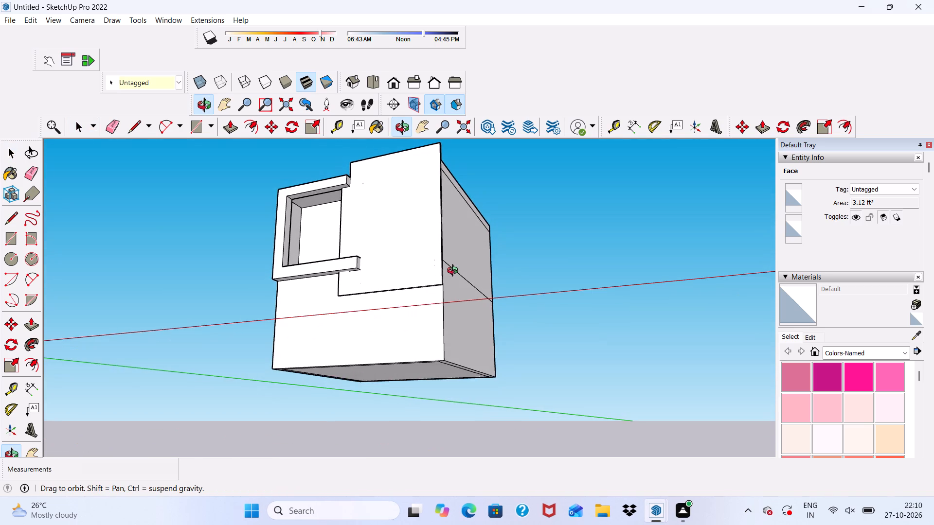
middle_drag(455, 272, 458, 357)
scroll(466, 347, up, 3)
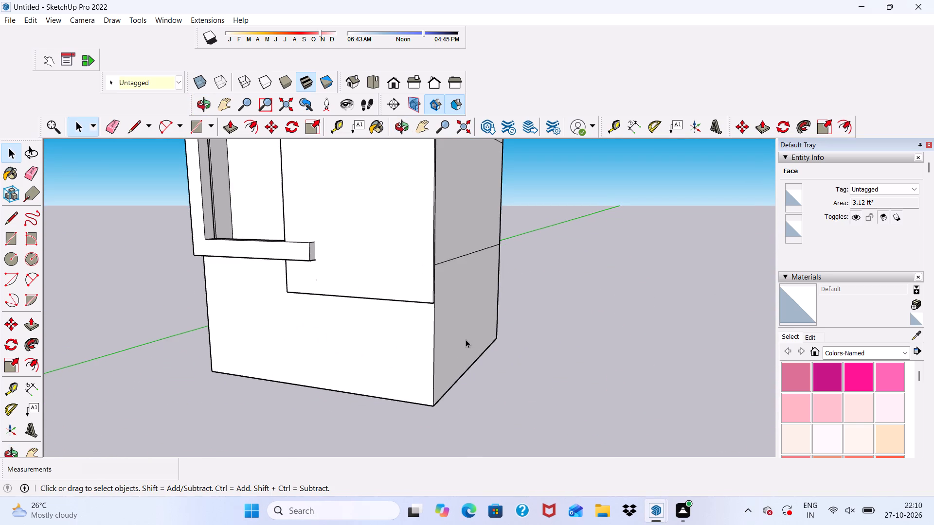
Erase the mid-height and upper horizontal lines across the building's side wall next to the projecting wall.
scroll(422, 281, down, 1)
middle_drag(422, 281, 264, 311)
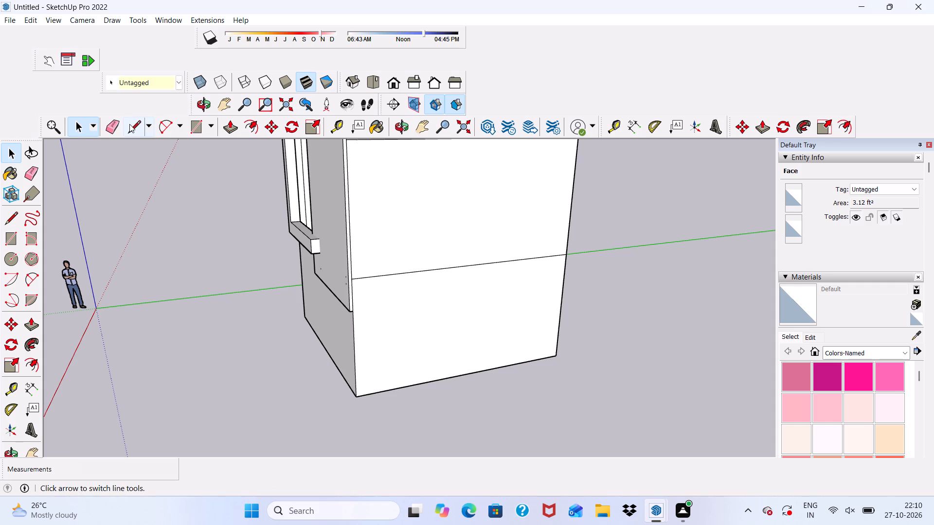
click(114, 122)
scroll(340, 289, down, 4)
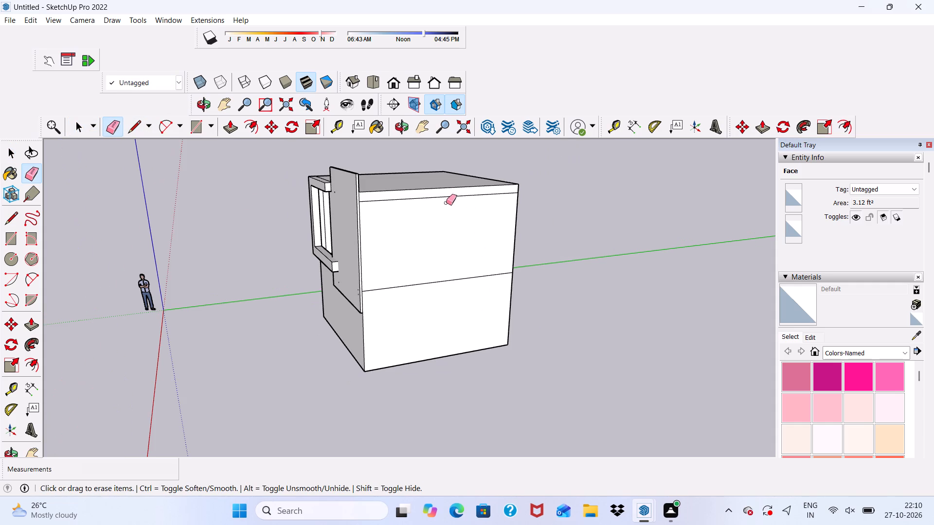
drag(441, 202, 436, 283)
scroll(435, 287, up, 2)
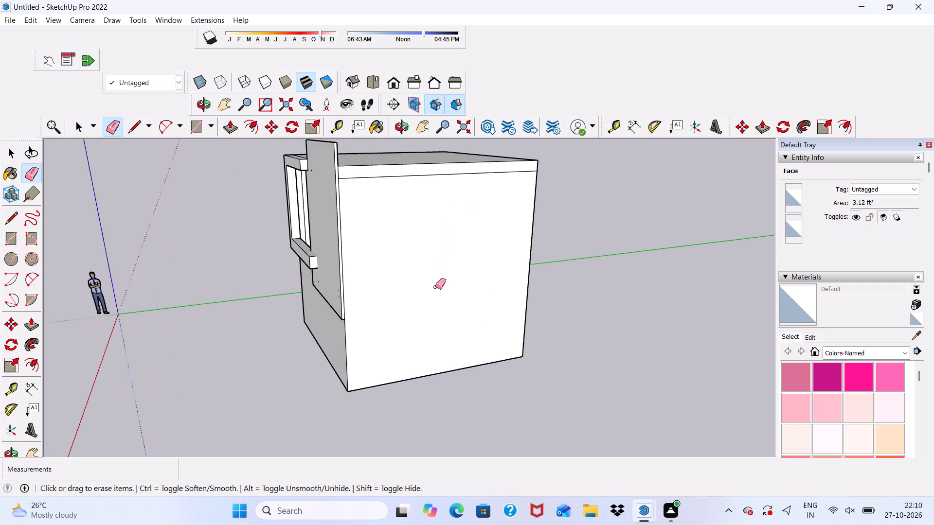
drag(404, 176, 399, 205)
key(space)
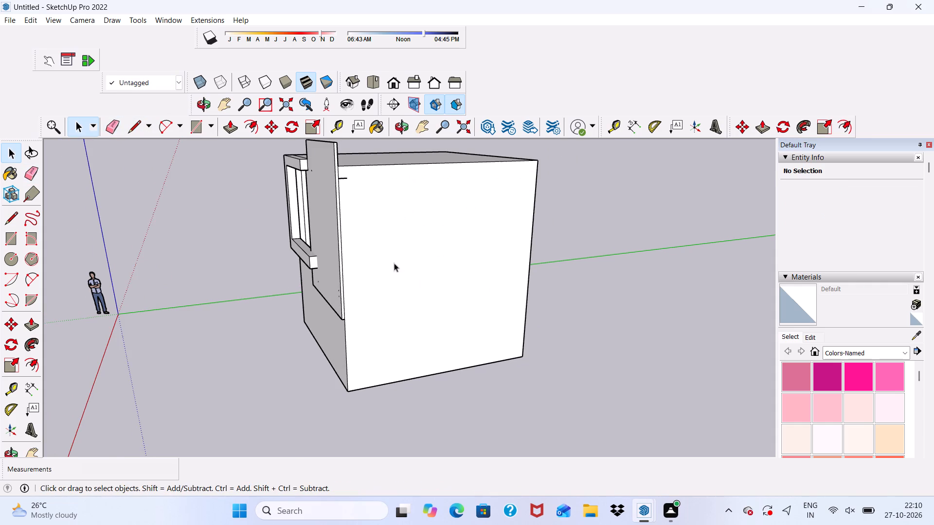
Erase the short leftover horizontal stub near the top of the building's side wall, beside the projecting wall.
scroll(337, 176, up, 2)
click(112, 123)
scroll(174, 143, up, 1)
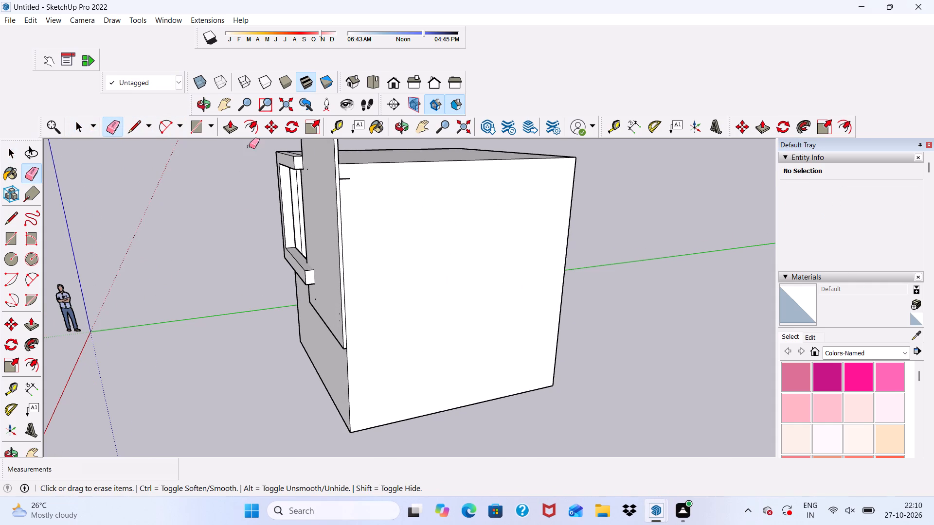
scroll(335, 166, up, 7)
drag(349, 178, 351, 191)
key(space)
Push/Pull the building's side wall face beside the projecting wall inward 9".
click(391, 233)
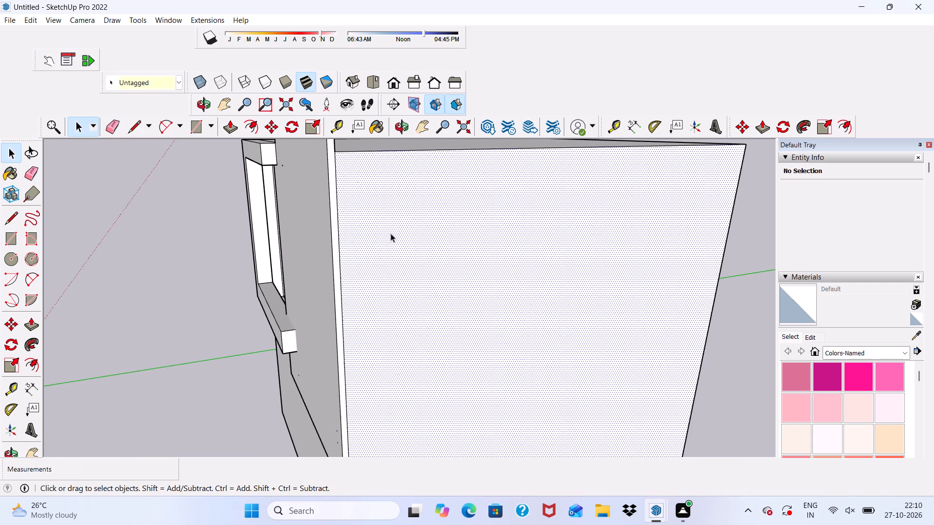
click(225, 126)
click(382, 235)
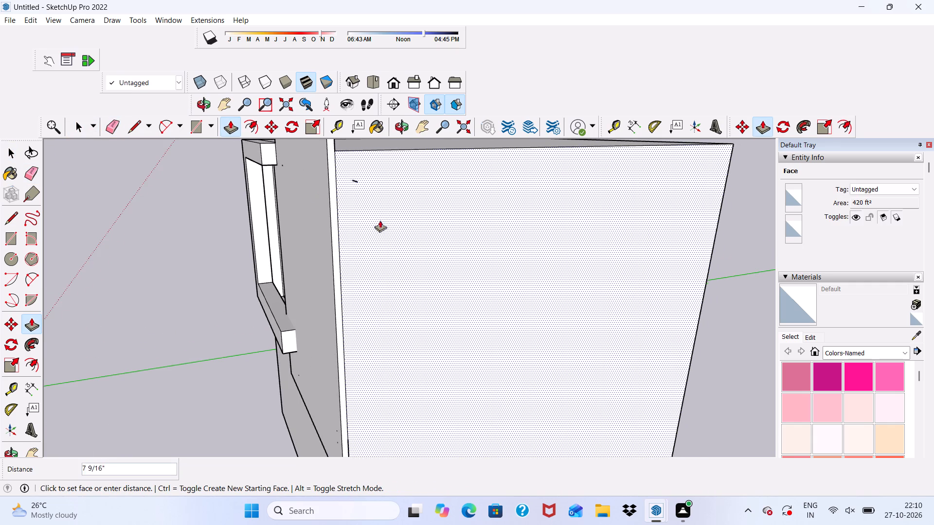
click(364, 200)
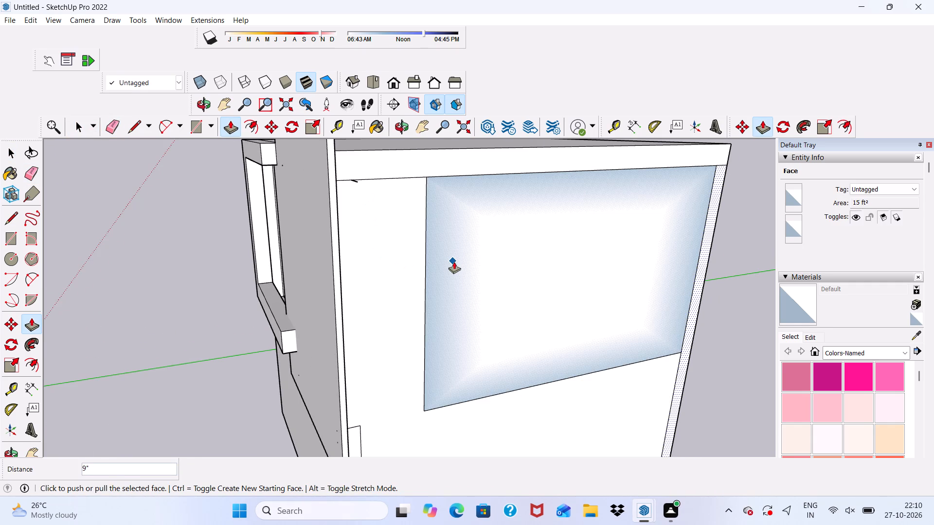
Push/Pull the narrow selected strip along the side wall's rear vertical edge inward about 3' 7".
click(454, 262)
drag(378, 291, 380, 248)
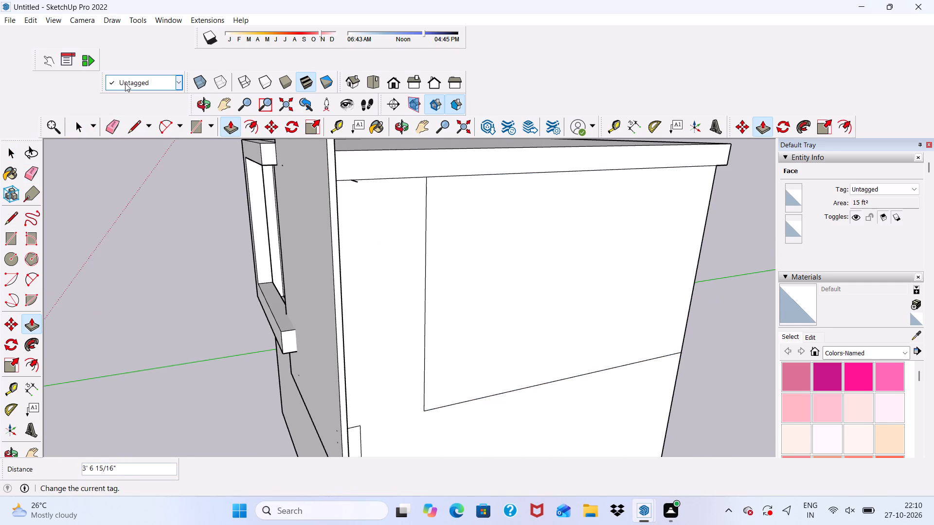
Erase the vertical and mid-height lines outlining the large upper rectangle on the building's side wall.
click(105, 126)
drag(412, 277, 436, 310)
scroll(430, 302, down, 2)
drag(461, 360, 473, 398)
scroll(451, 376, down, 2)
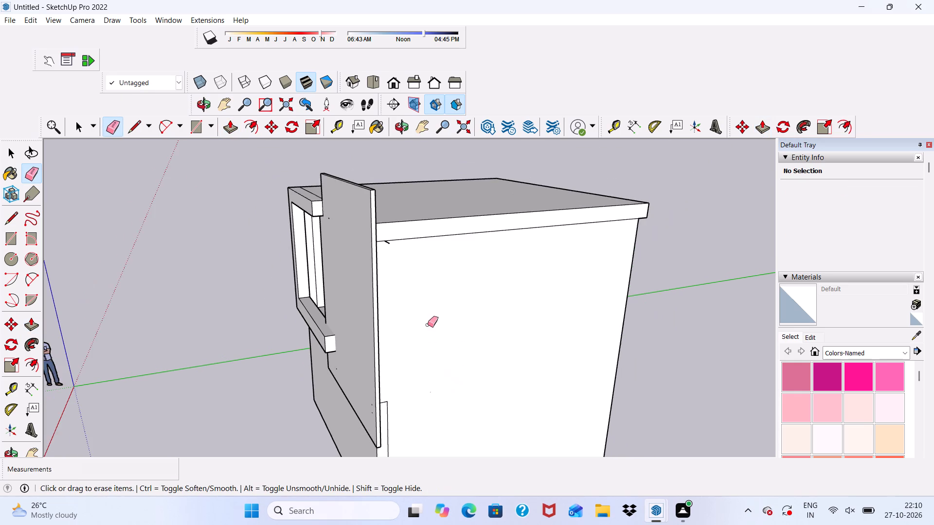
Erase the outline of the narrow panel at the side wall's lower front corner, below the projecting wall.
middle_drag(428, 325, 486, 288)
scroll(428, 325, down, 1)
key(space)
scroll(486, 295, up, 1)
click(474, 300)
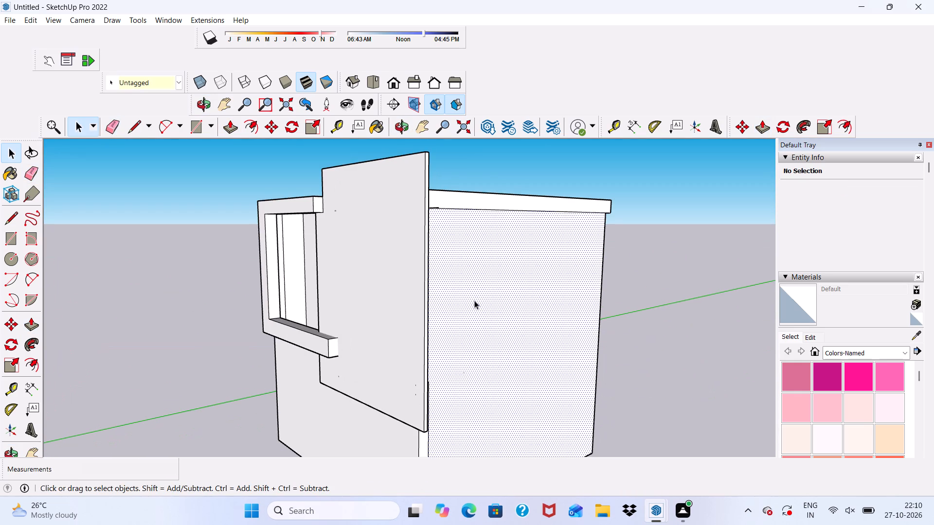
middle_drag(474, 300, 338, 318)
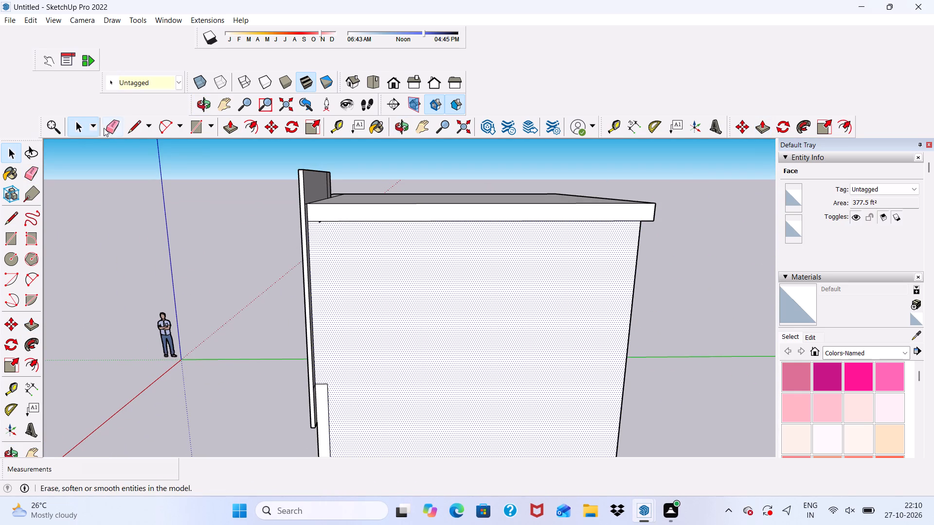
click(111, 127)
scroll(223, 209, down, 3)
scroll(304, 370, up, 3)
drag(304, 344, 305, 346)
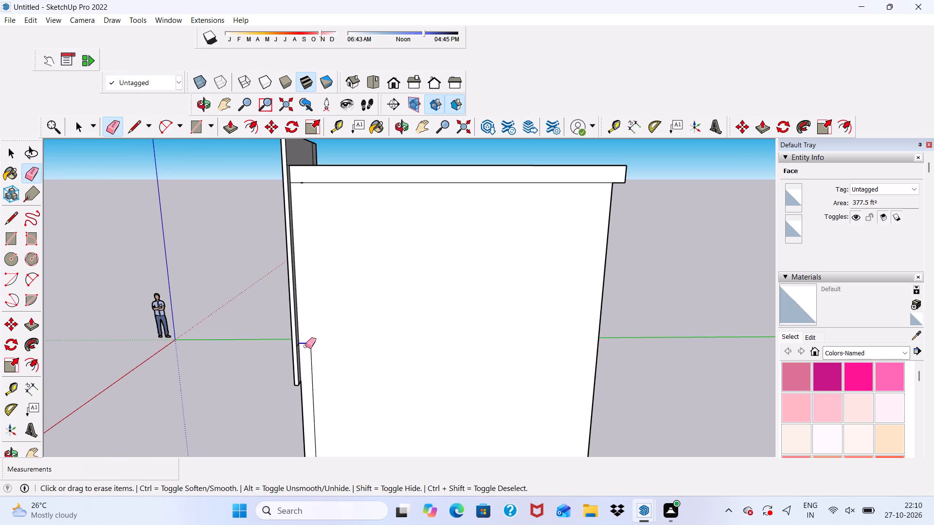
drag(305, 346, 313, 362)
Erase the horizontal line under the side wall's top band, including its short leftover piece beside the projecting wall.
drag(351, 182, 351, 187)
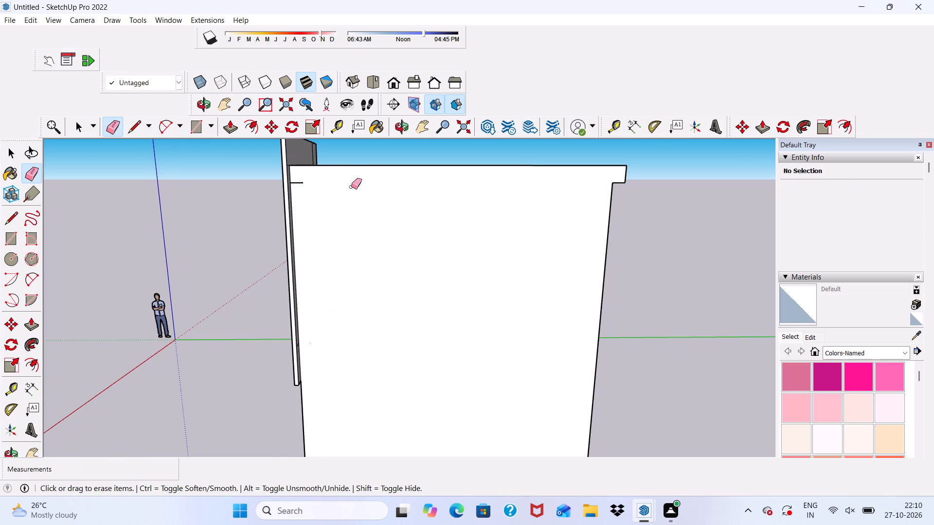
drag(296, 179, 297, 187)
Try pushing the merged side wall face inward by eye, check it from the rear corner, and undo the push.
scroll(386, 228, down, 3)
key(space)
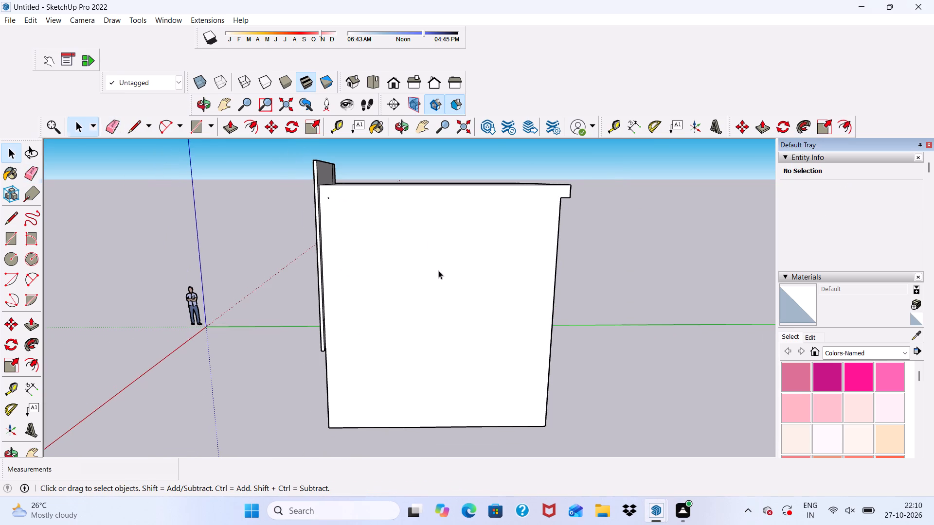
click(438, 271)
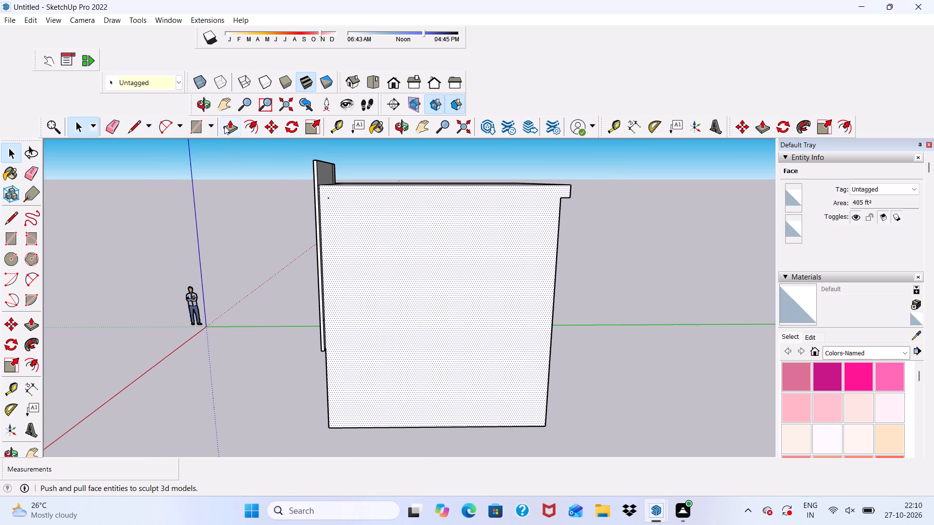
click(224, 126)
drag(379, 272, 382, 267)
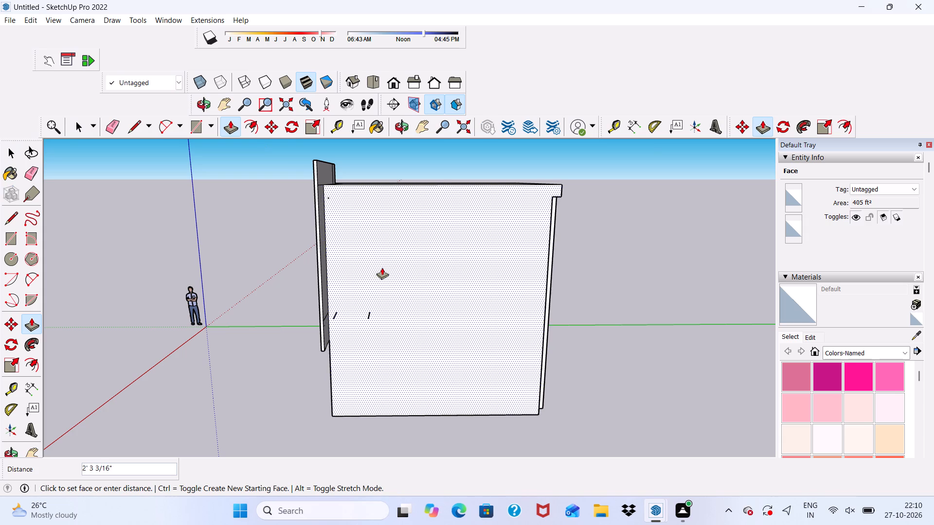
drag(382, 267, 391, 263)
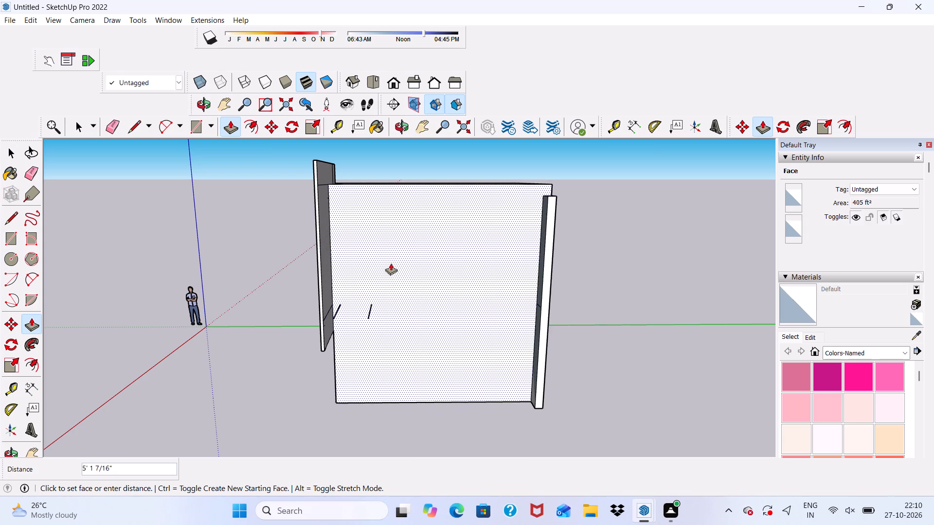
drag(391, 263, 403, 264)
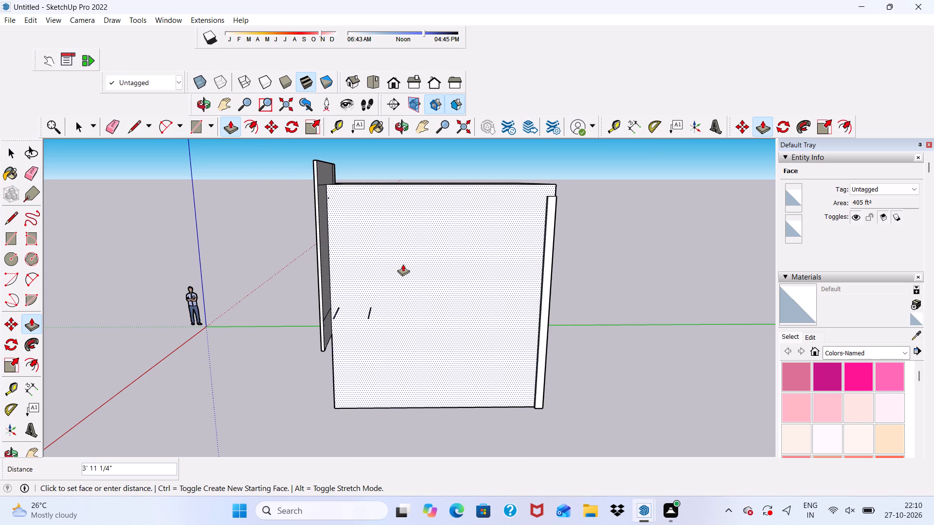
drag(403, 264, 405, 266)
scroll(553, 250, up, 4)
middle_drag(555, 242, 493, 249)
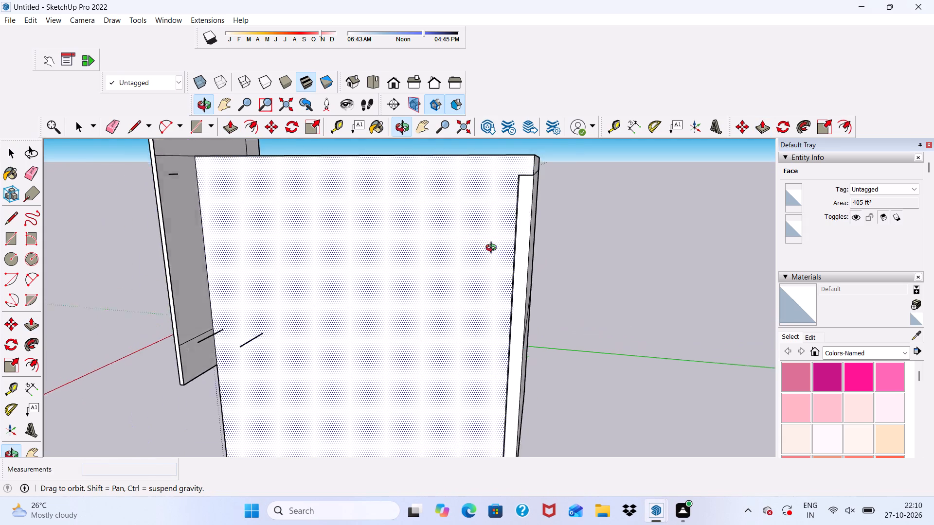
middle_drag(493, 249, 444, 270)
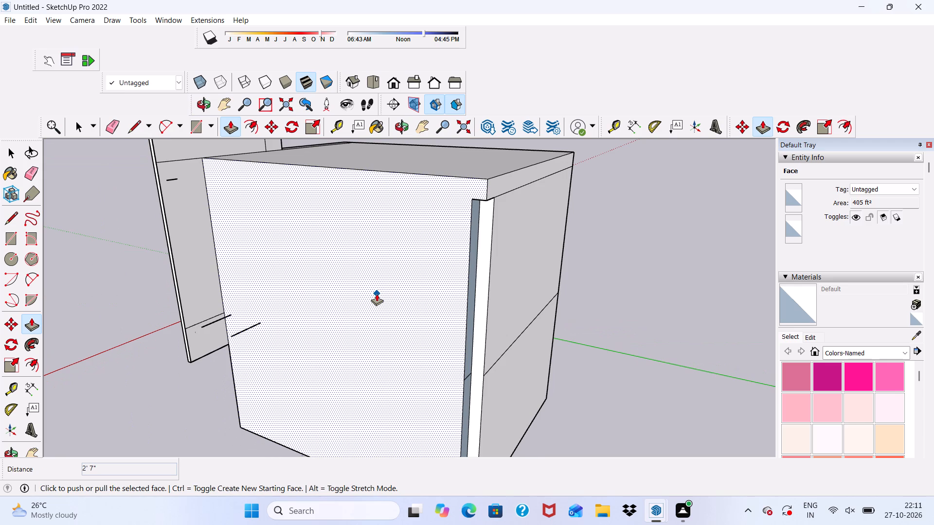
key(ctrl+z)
Push/Pull the side wall face inward about 3' 7", level with the recessed strip at its rear corner.
middle_drag(388, 296, 407, 281)
click(406, 282)
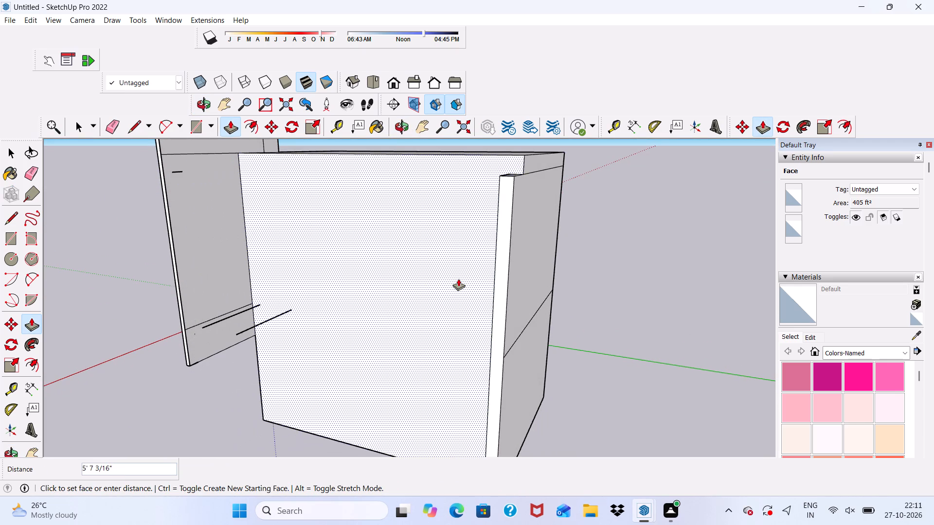
click(496, 311)
scroll(388, 310, down, 2)
middle_drag(388, 310, 473, 337)
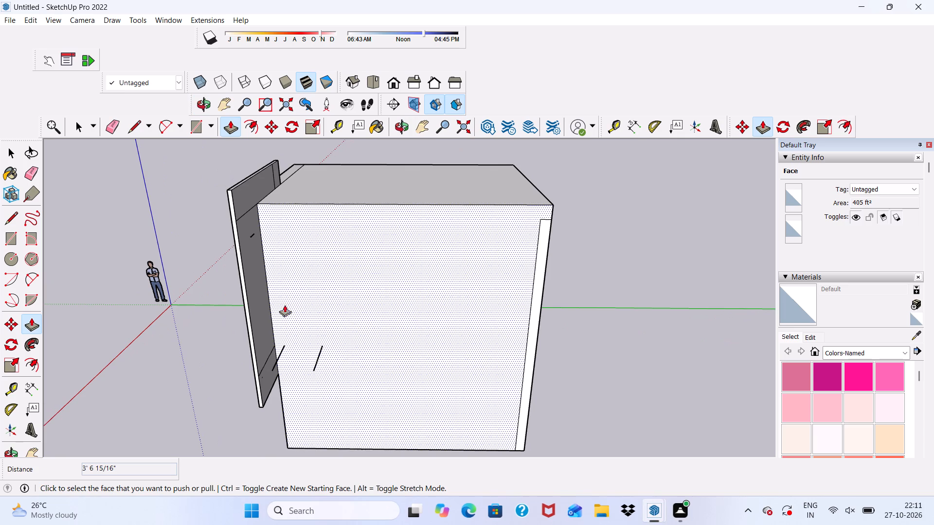
Erase the two short stray lines sticking out of the lower front part of the side wall.
click(111, 123)
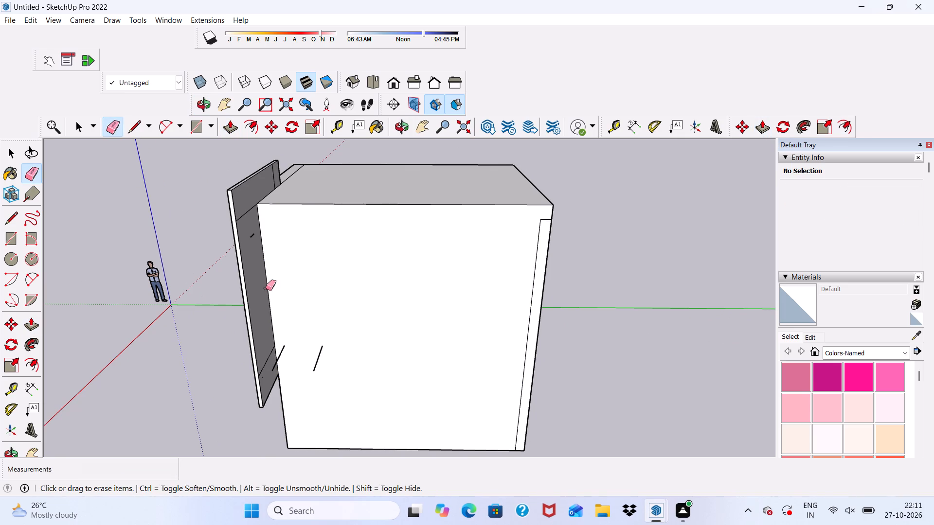
scroll(287, 332, down, 2)
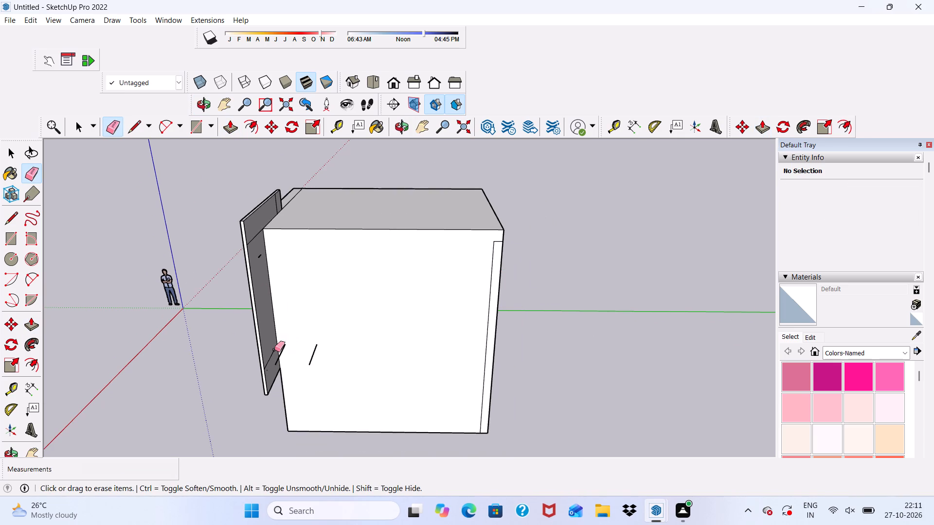
scroll(231, 322, up, 4)
scroll(316, 356, up, 2)
click(323, 360)
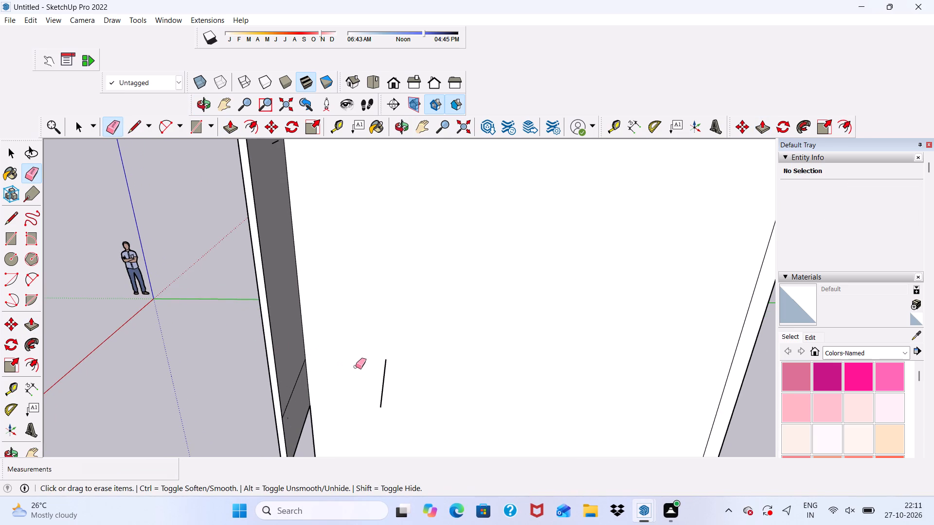
drag(364, 371, 394, 373)
scroll(289, 299, down, 5)
scroll(278, 236, up, 5)
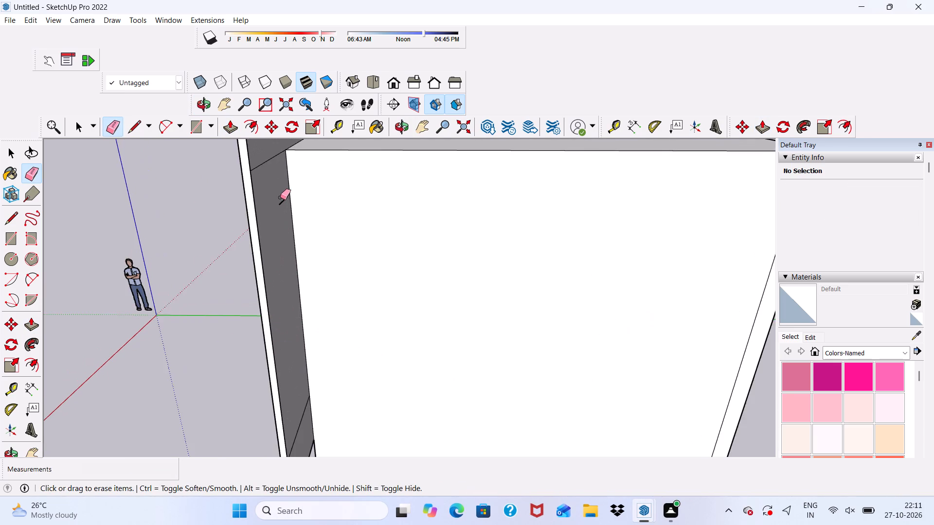
Erase the short stub line near the top of the projecting wall's rear face.
scroll(280, 197, up, 4)
drag(280, 197, 286, 238)
scroll(283, 227, down, 8)
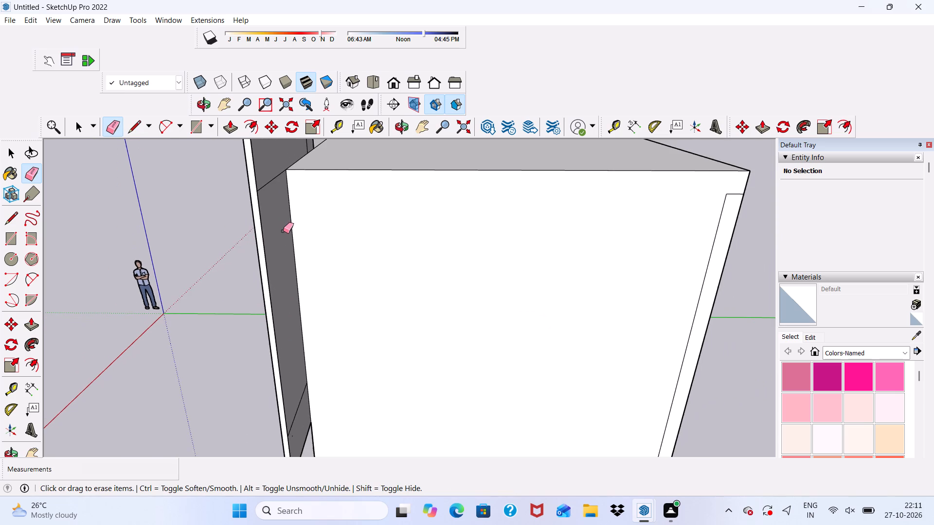
Erase the horizontal line across the lower part of the projecting wall's rear face, including its short leftover piece.
scroll(283, 231, down, 7)
middle_drag(285, 234, 289, 206)
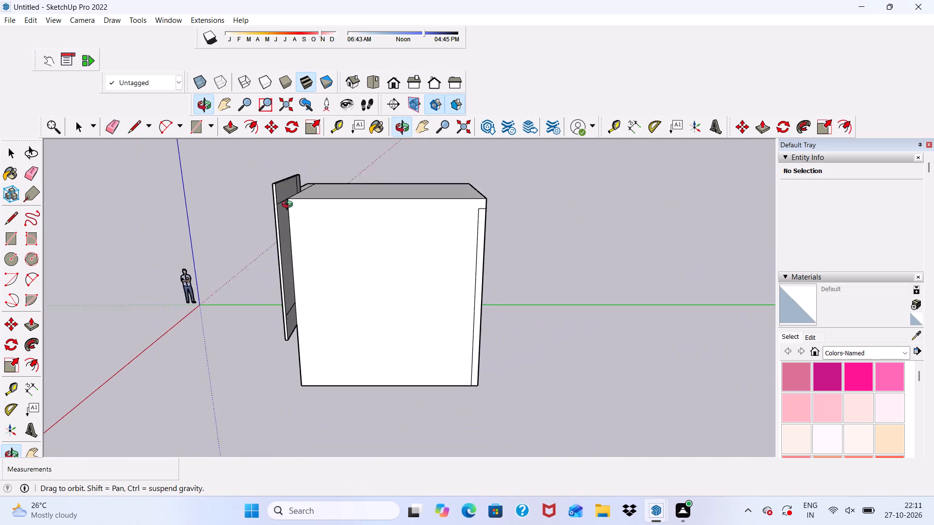
middle_drag(289, 206, 231, 229)
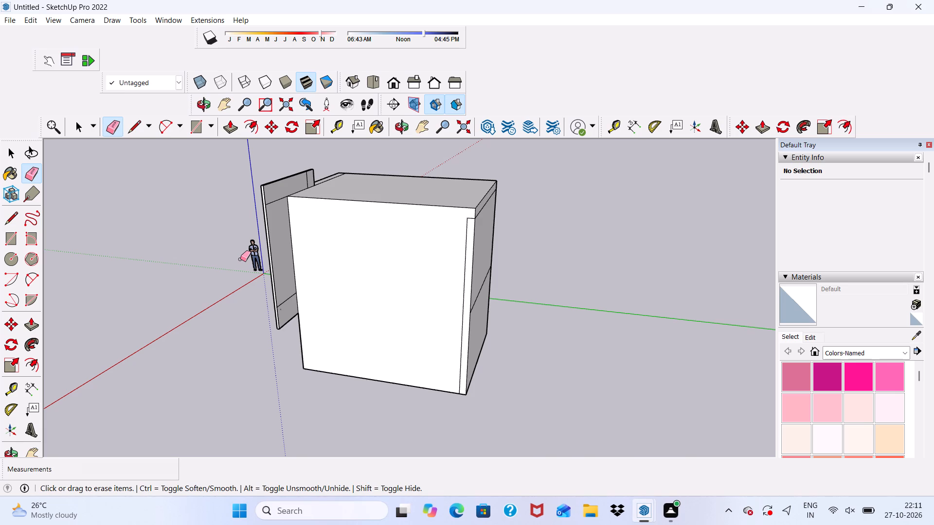
scroll(216, 394, up, 2)
scroll(308, 245, up, 3)
scroll(267, 314, up, 4)
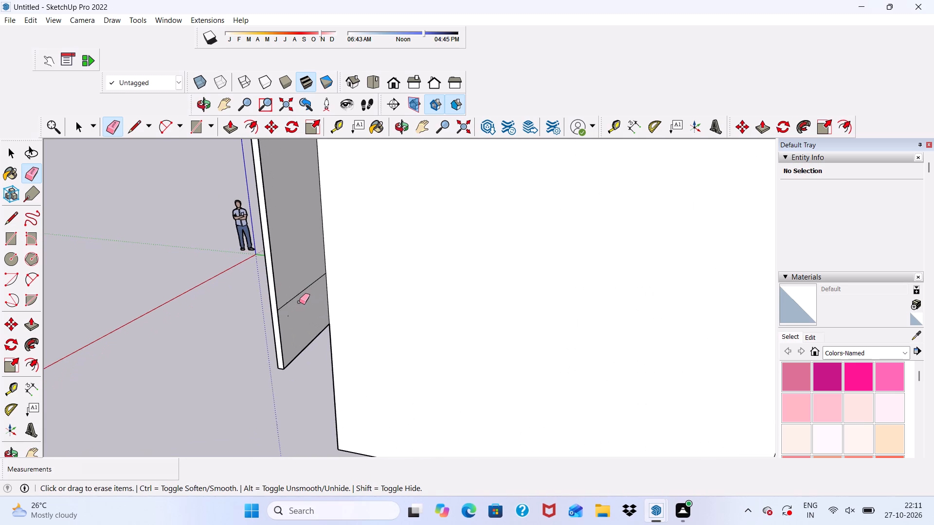
scroll(299, 302, up, 1)
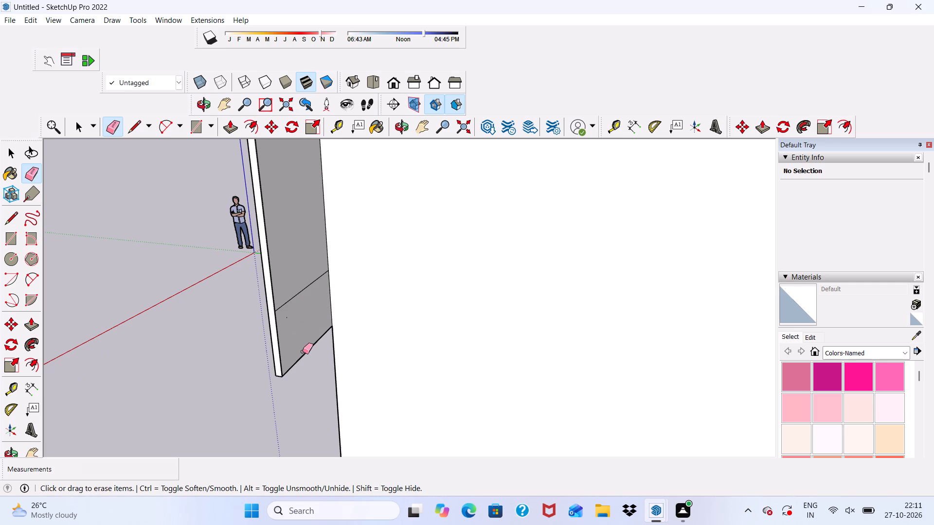
scroll(303, 353, up, 3)
drag(287, 268, 287, 281)
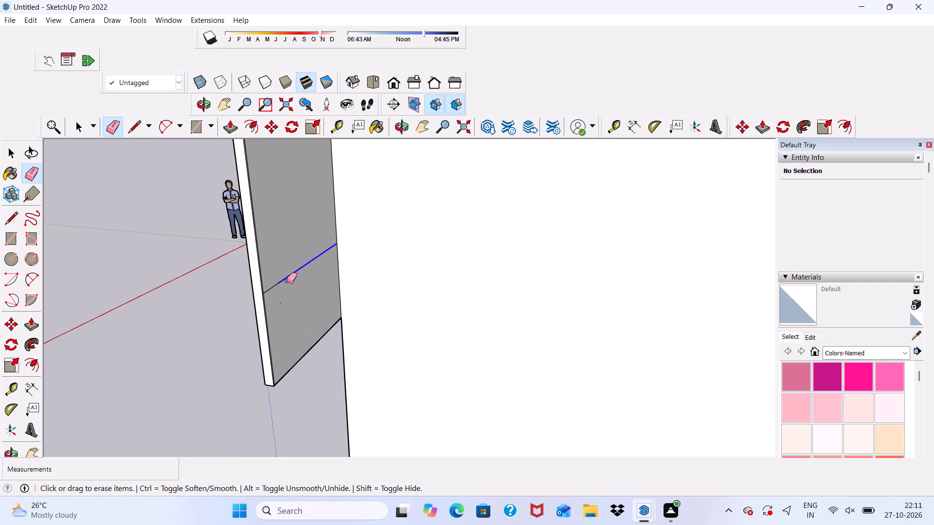
drag(287, 281, 287, 281)
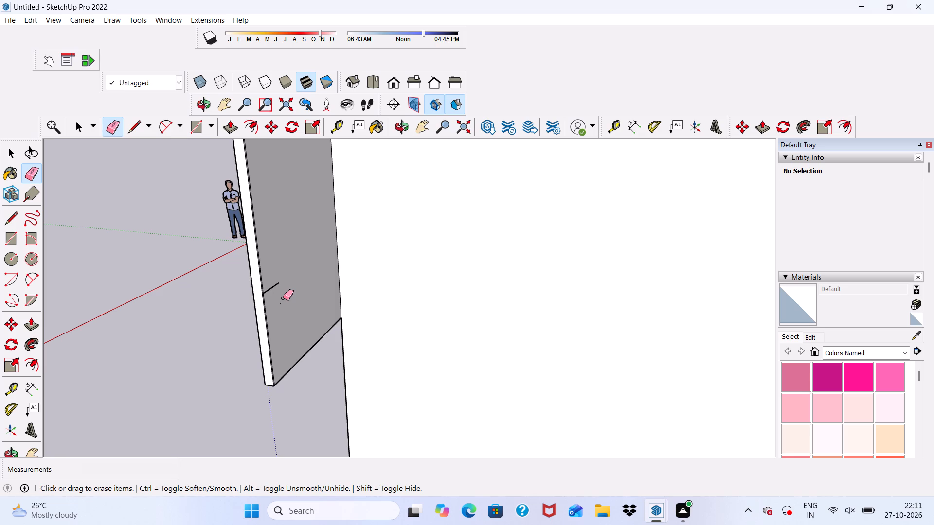
scroll(280, 274, down, 5)
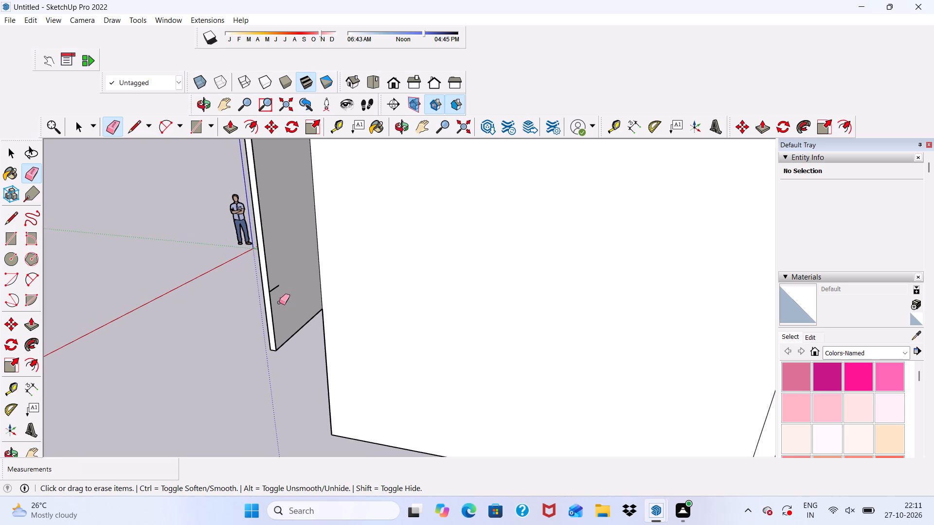
scroll(273, 297, up, 4)
drag(272, 280, 281, 299)
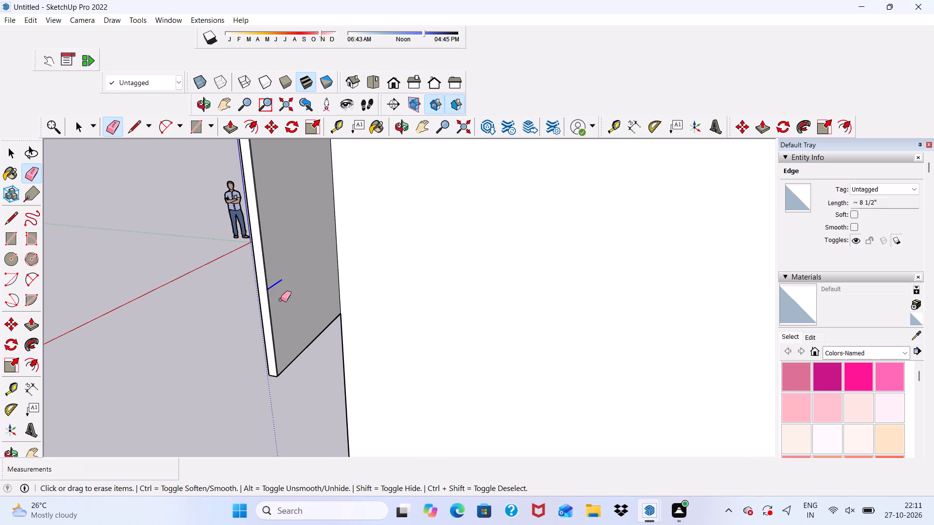
drag(281, 299, 284, 298)
Erase the thin vertical line beside the outer edge of the projecting wall's rear face, including its short stub.
scroll(266, 263, up, 3)
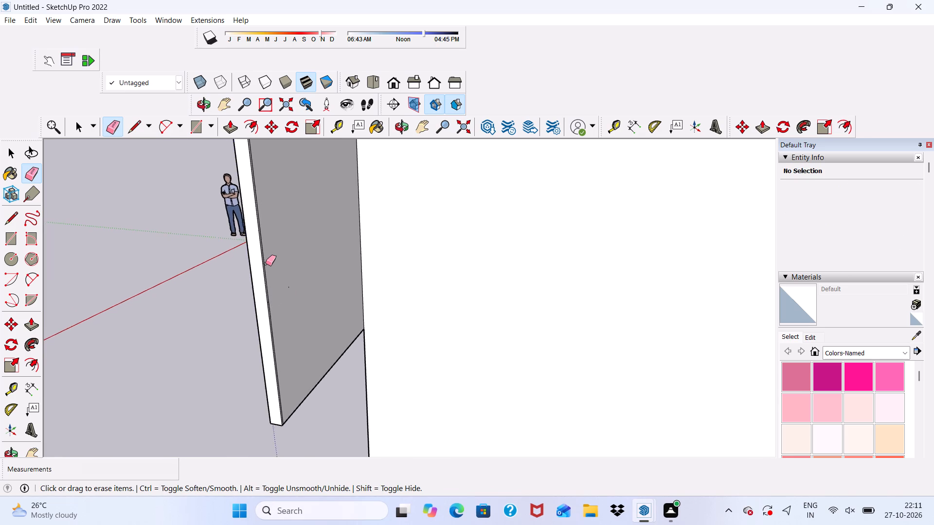
scroll(266, 263, up, 16)
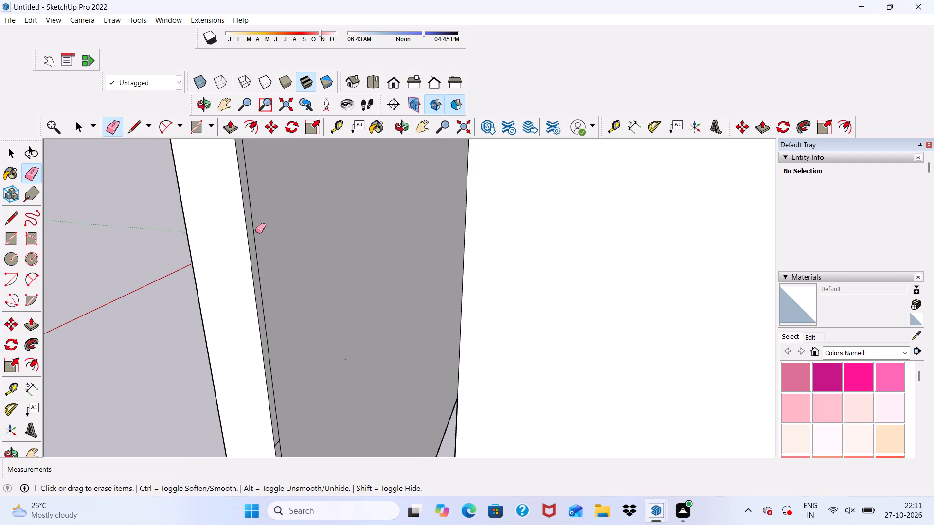
click(255, 231)
click(254, 227)
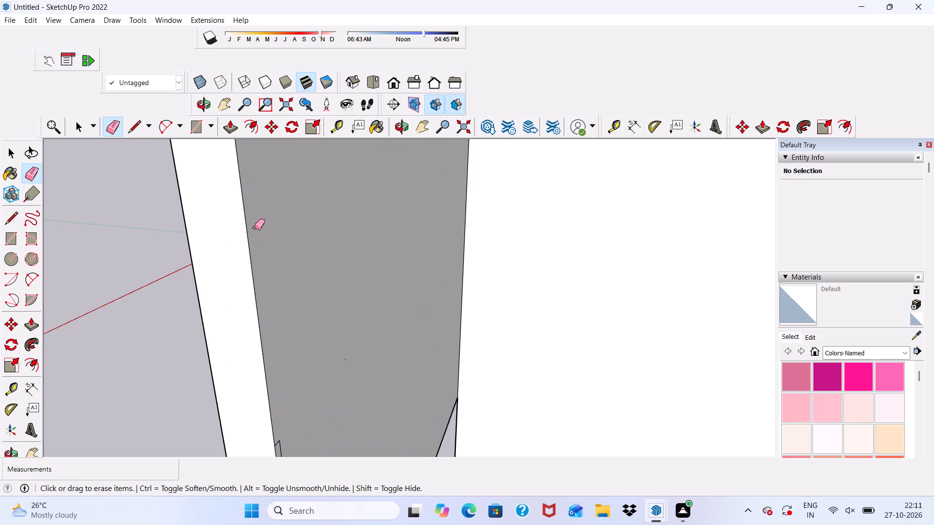
Erase the leftover narrow strip outline near the lower outer edge of the projecting wall's rear face.
scroll(254, 227, down, 5)
scroll(271, 268, up, 1)
scroll(271, 270, down, 1)
middle_drag(272, 273, 216, 241)
scroll(220, 241, down, 4)
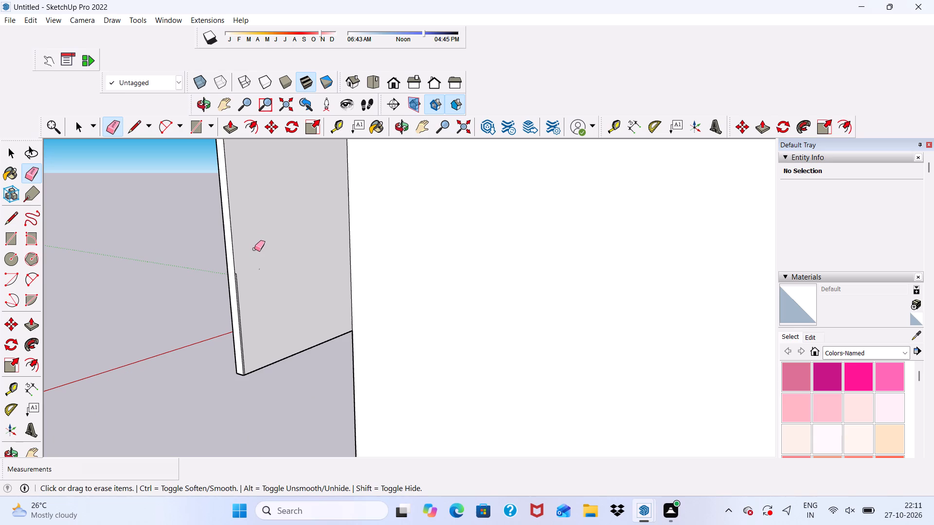
scroll(253, 255, up, 9)
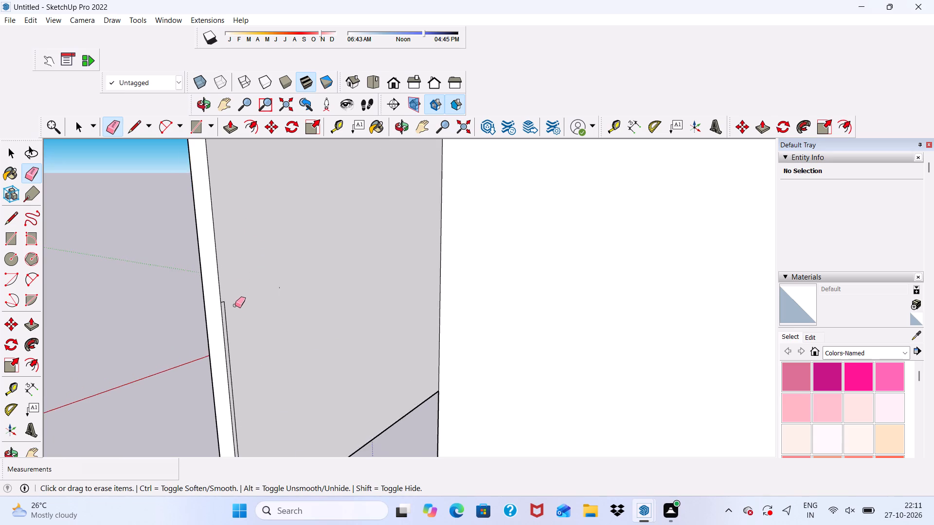
scroll(235, 305, up, 12)
drag(202, 289, 209, 316)
scroll(222, 239, down, 5)
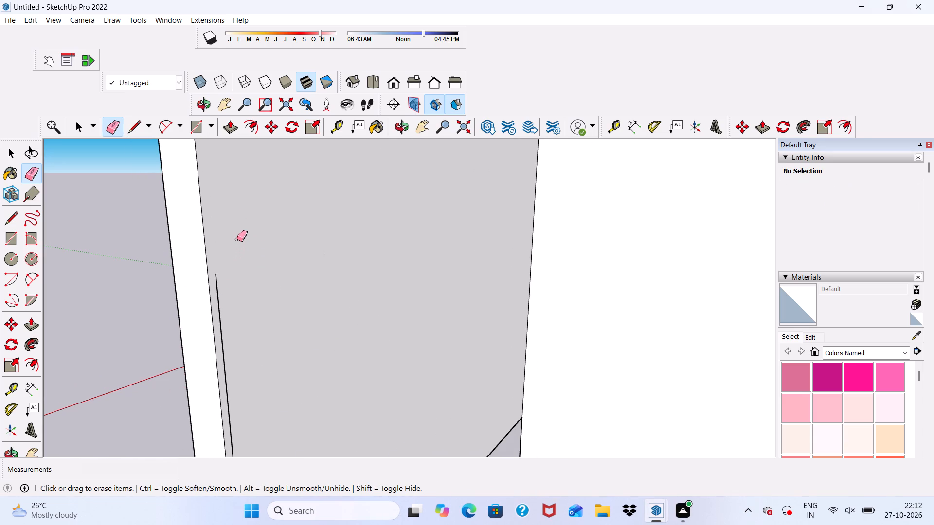
scroll(248, 312, up, 4)
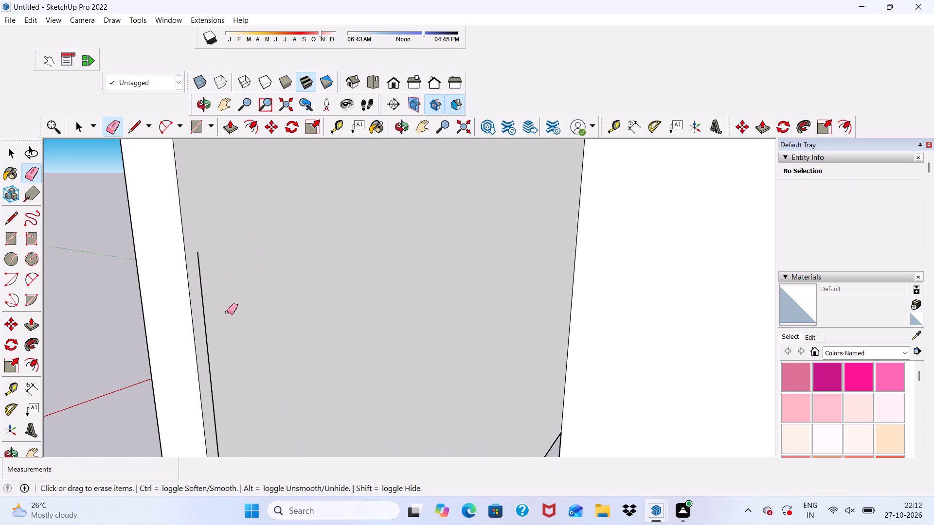
scroll(227, 312, up, 3)
drag(198, 299, 199, 304)
scroll(204, 229, down, 11)
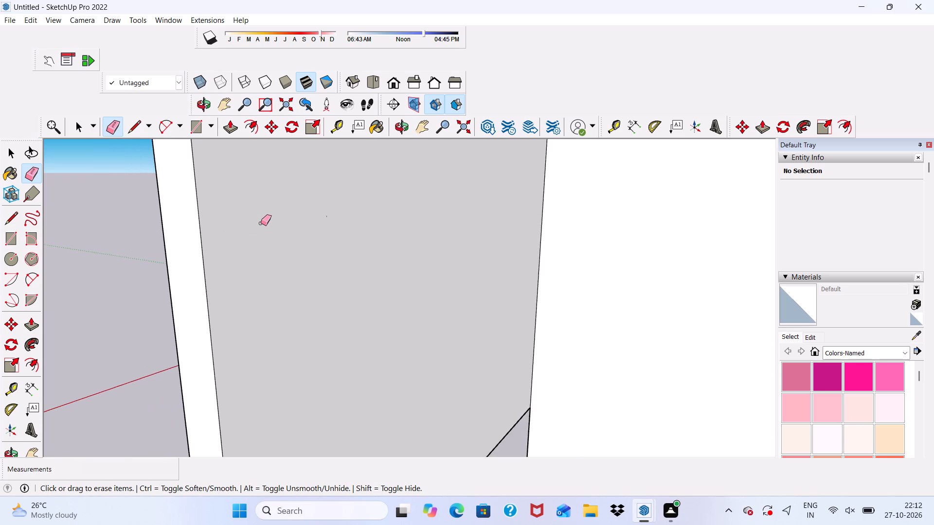
Erase the horizontal line across the upper part of the projecting wall's rear face.
scroll(261, 223, down, 3)
scroll(395, 294, down, 7)
middle_drag(379, 274, 374, 324)
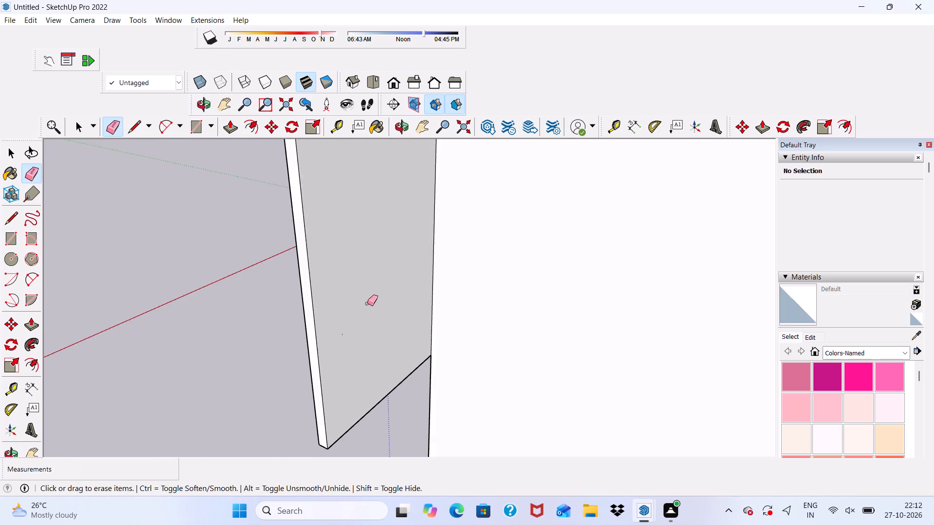
scroll(366, 300, down, 8)
scroll(353, 251, up, 4)
scroll(353, 251, down, 14)
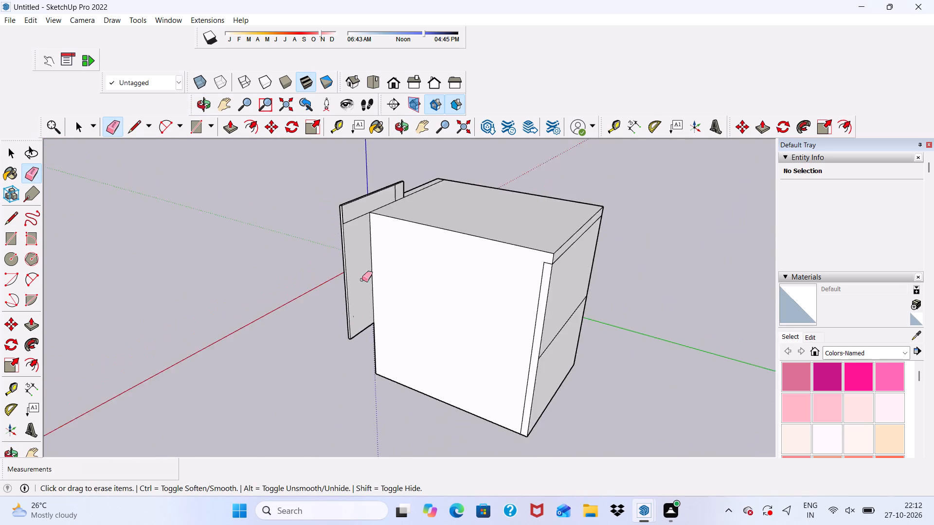
scroll(362, 243, up, 8)
drag(351, 199, 349, 211)
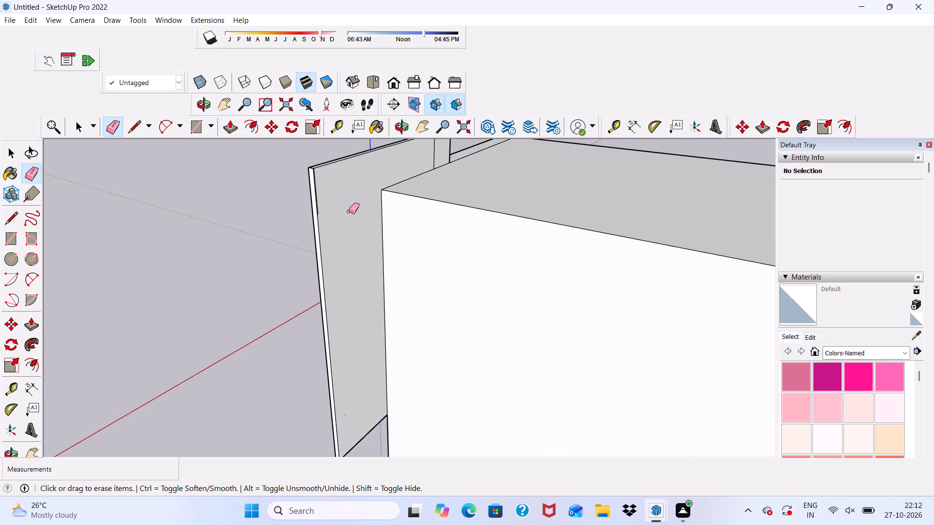
Erase the narrow strip outline along the upper outer edge of the projecting wall's rear face.
scroll(313, 203, up, 20)
scroll(313, 203, up, 1)
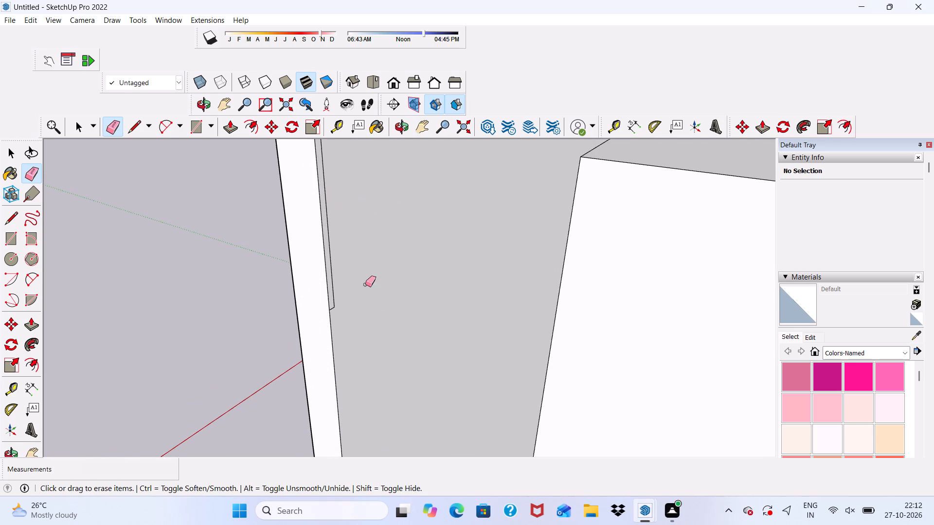
scroll(362, 303, up, 4)
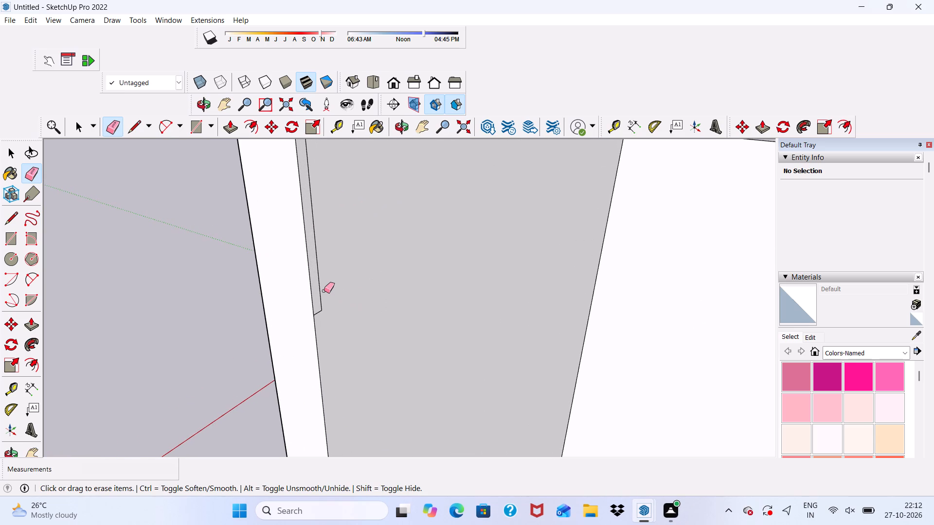
drag(315, 297, 317, 317)
drag(319, 302, 321, 296)
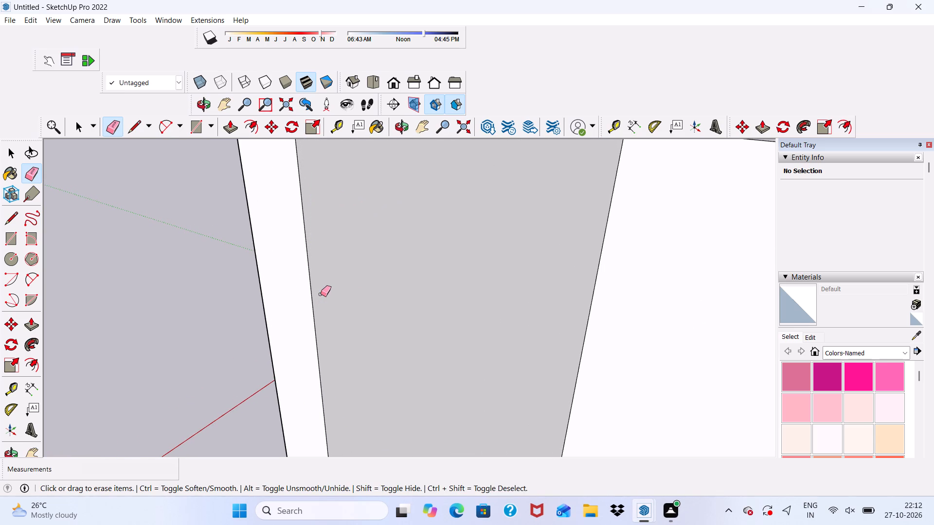
Erase the short line across the projecting wall's top face near its outer end.
scroll(321, 294, down, 18)
scroll(341, 194, up, 5)
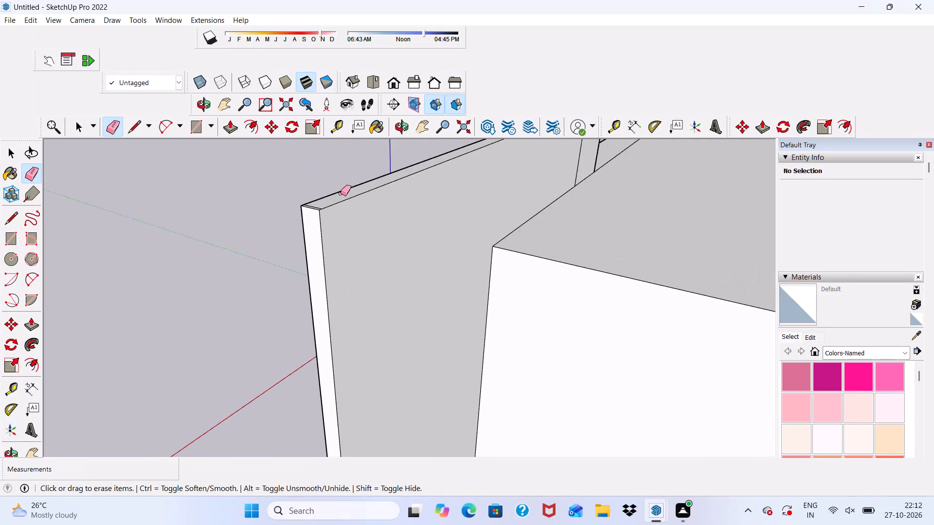
middle_drag(341, 193, 353, 245)
scroll(331, 250, up, 4)
scroll(329, 214, down, 4)
scroll(353, 225, up, 2)
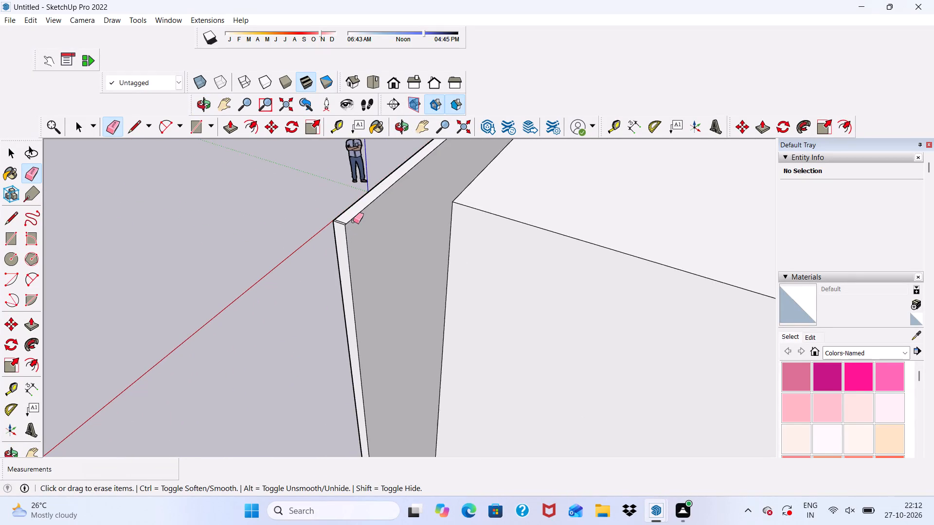
scroll(353, 221, up, 10)
click(334, 221)
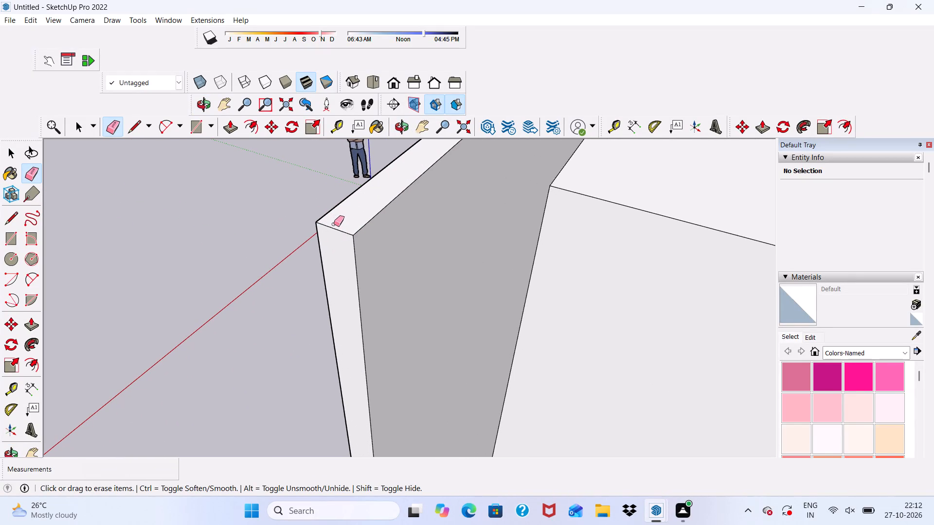
scroll(334, 224, down, 5)
Push/Pull the projecting wall's narrow outer end face inward, level with the building's side wall.
key(space)
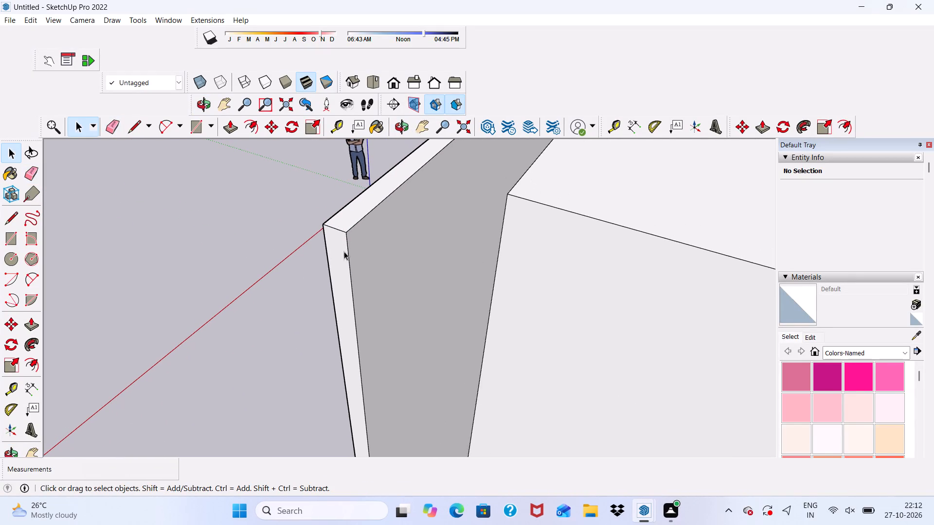
scroll(336, 270, up, 4)
click(334, 253)
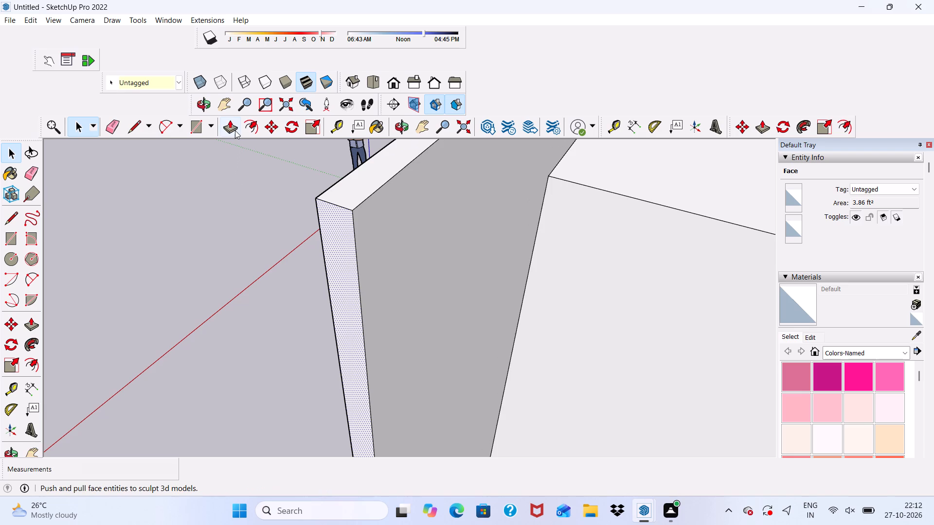
click(235, 130)
click(336, 236)
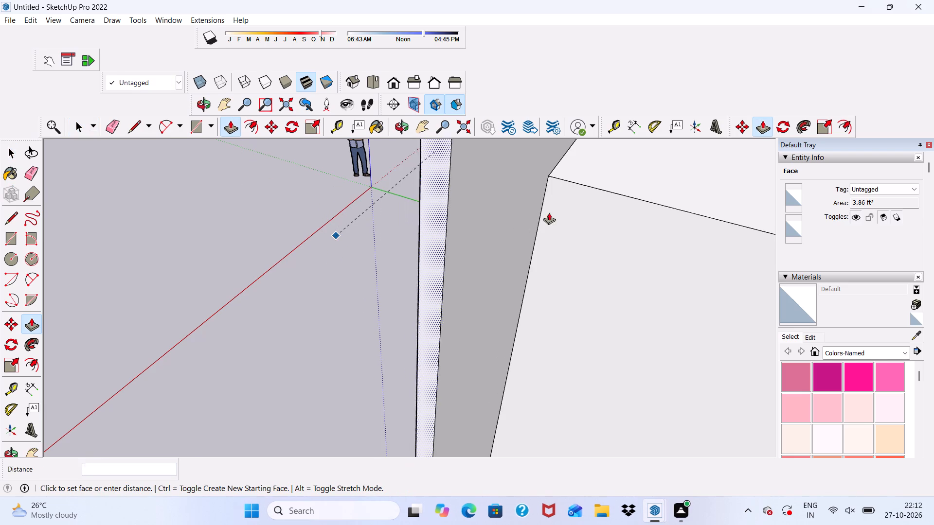
click(557, 197)
Push/Pull the interior floor face seen through the balcony opening upward 21', level with the top of the building.
scroll(530, 204, down, 5)
scroll(488, 213, down, 3)
middle_drag(467, 251, 711, 198)
scroll(529, 246, up, 1)
key(space)
scroll(508, 255, down, 7)
middle_drag(481, 269, 481, 243)
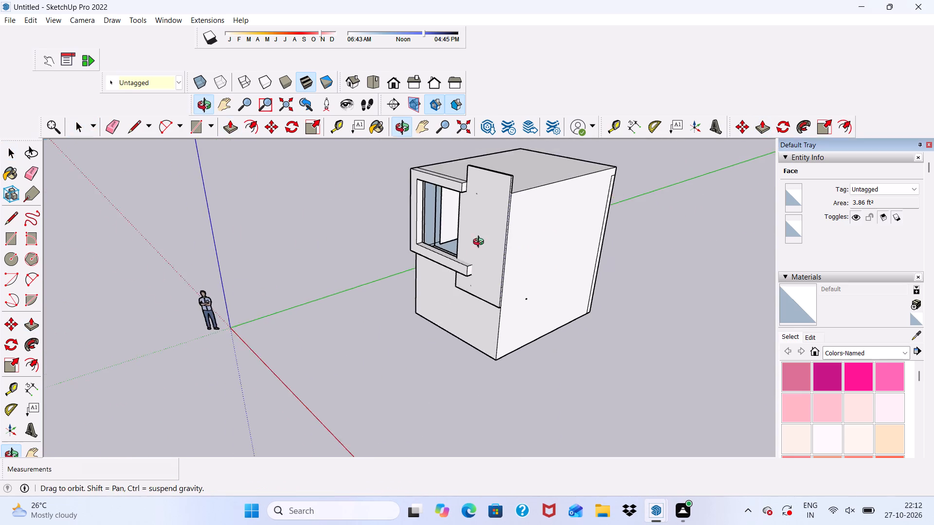
middle_drag(481, 243, 604, 233)
scroll(414, 244, up, 9)
key(space)
middle_drag(413, 212, 395, 291)
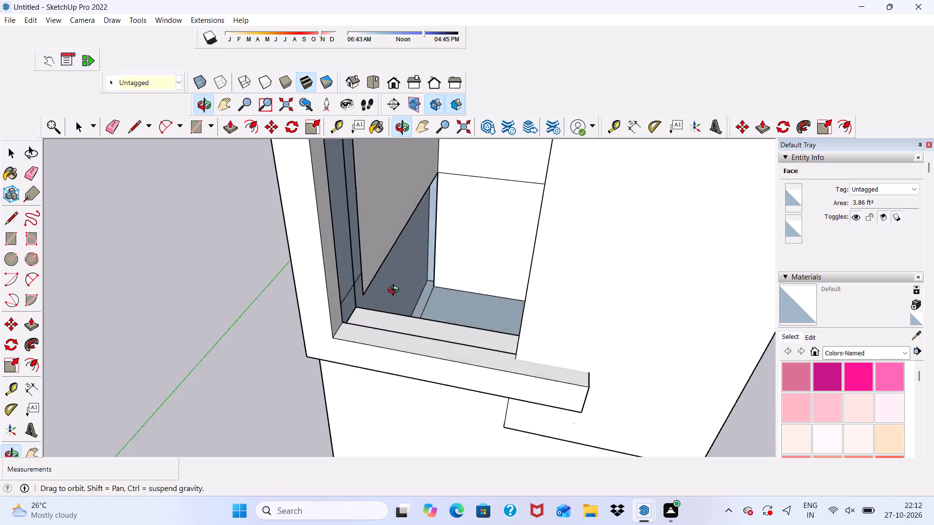
middle_drag(395, 291, 418, 317)
scroll(454, 286, up, 3)
click(454, 283)
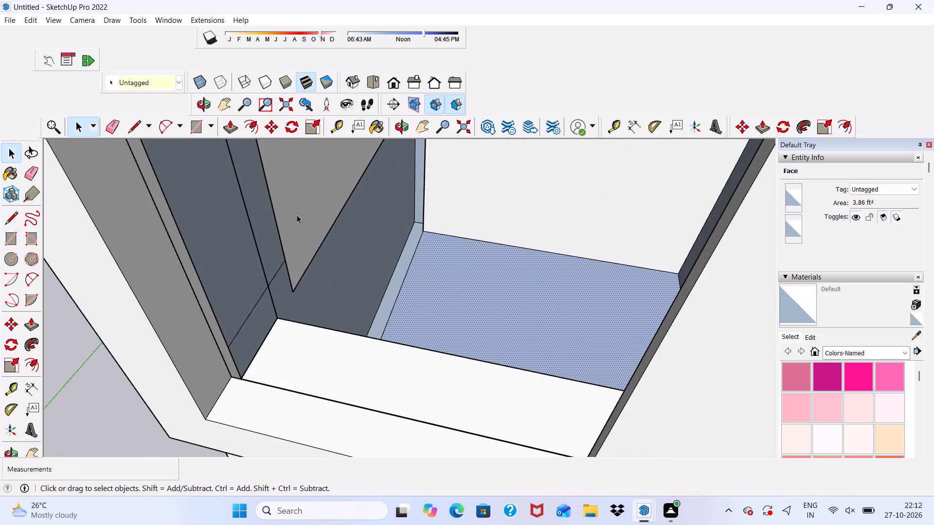
click(231, 131)
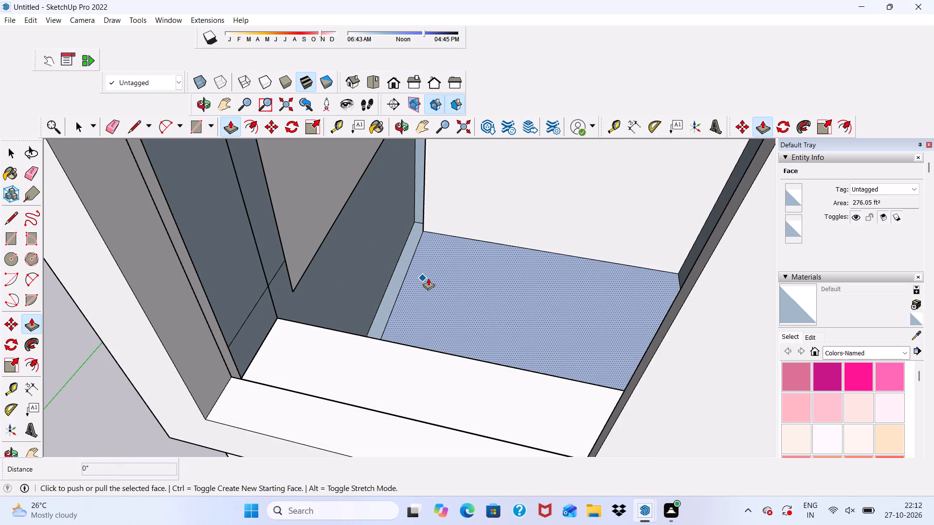
click(436, 280)
scroll(323, 199, down, 11)
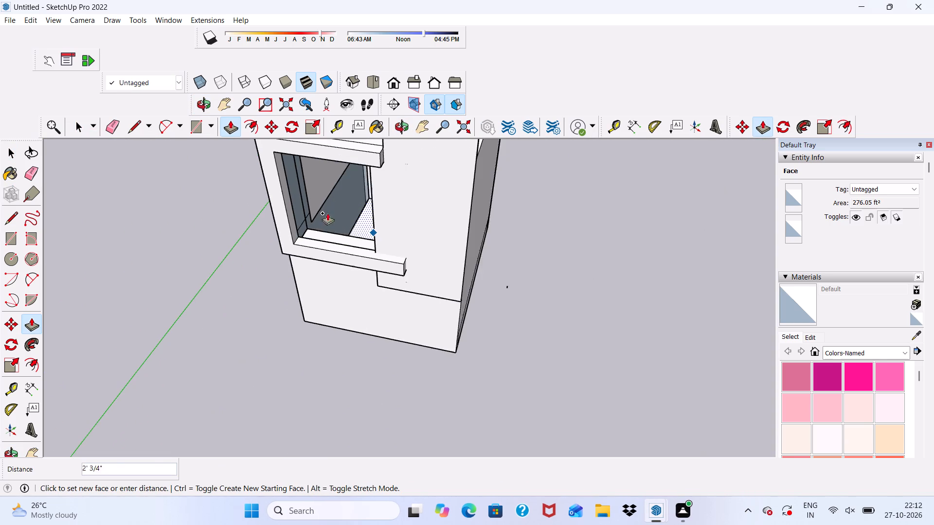
scroll(327, 213, down, 3)
scroll(300, 172, up, 4)
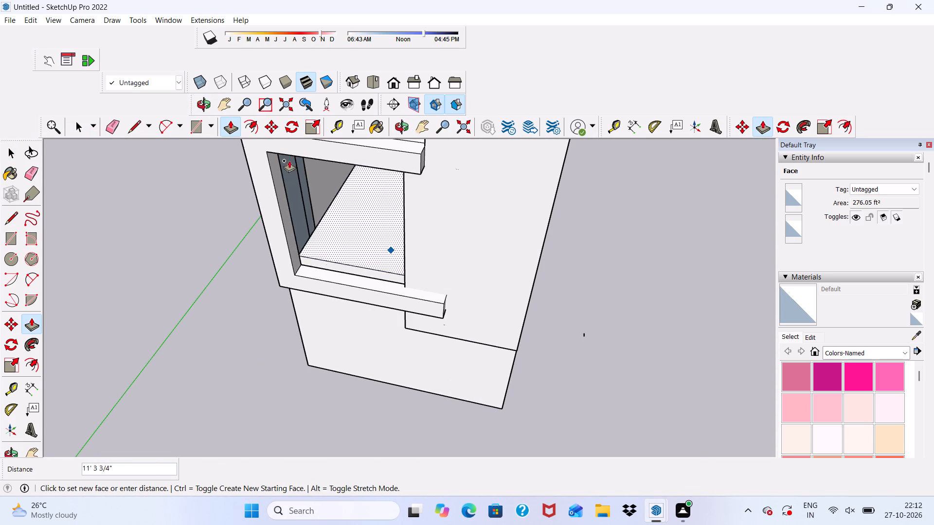
scroll(264, 157, down, 8)
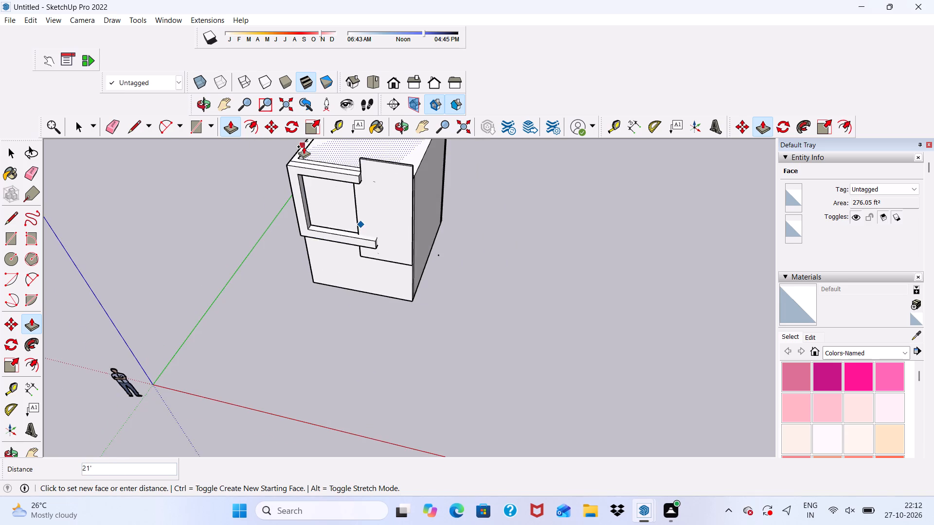
scroll(304, 146, up, 4)
click(290, 154)
Push/Pull the far inner side face of the open-topped interior across to the near side wall.
scroll(332, 157, up, 2)
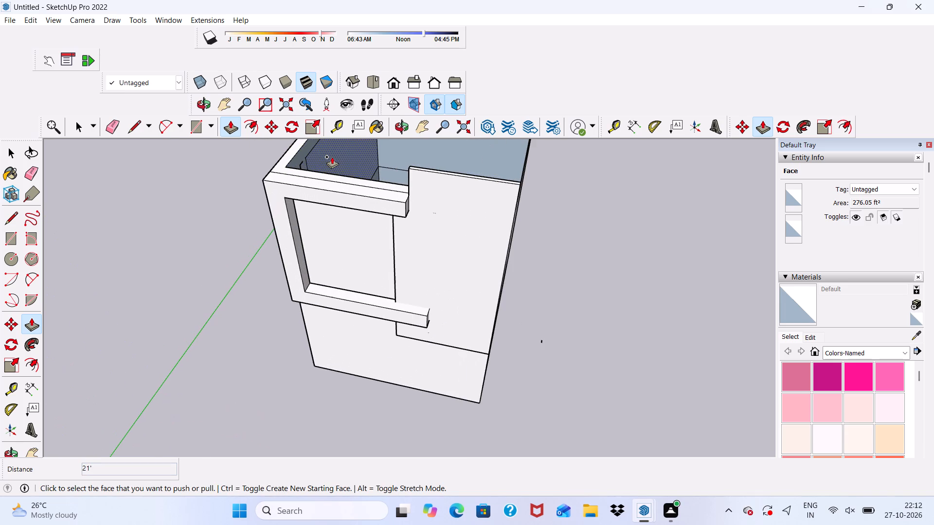
middle_drag(358, 182, 90, 189)
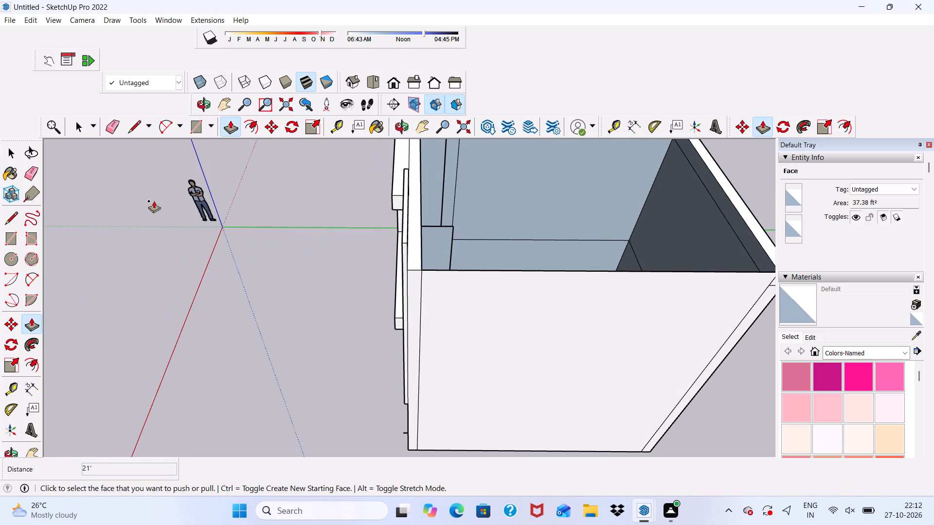
scroll(469, 184, up, 1)
click(494, 169)
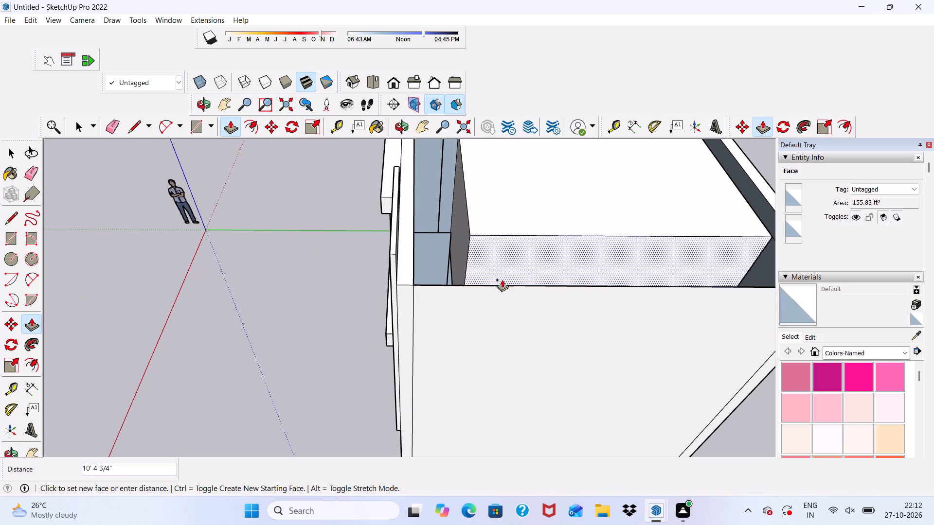
click(481, 303)
Push/Pull the face visible through the near side wall's opening by 10'.
click(522, 341)
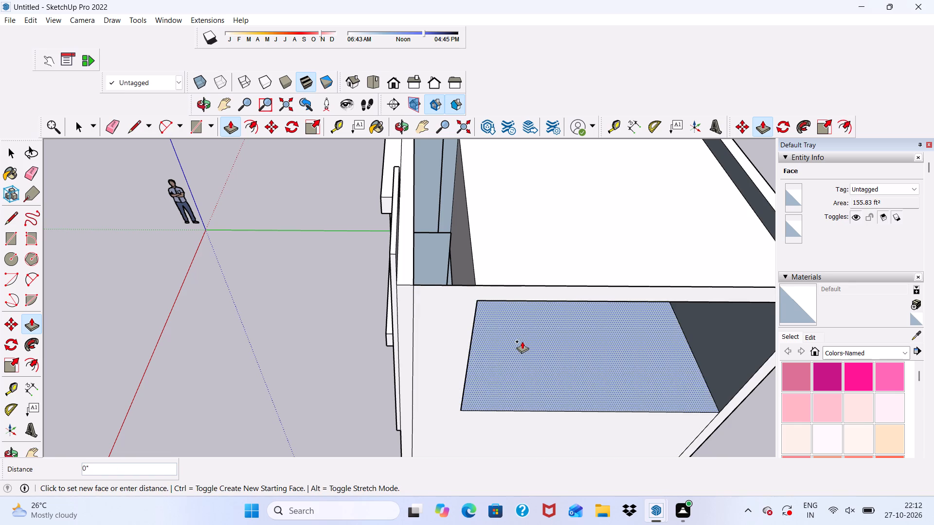
click(495, 255)
Push/Pull the interior rear wall face forward about 18', up to the inner side of the front wall.
scroll(474, 255, down, 3)
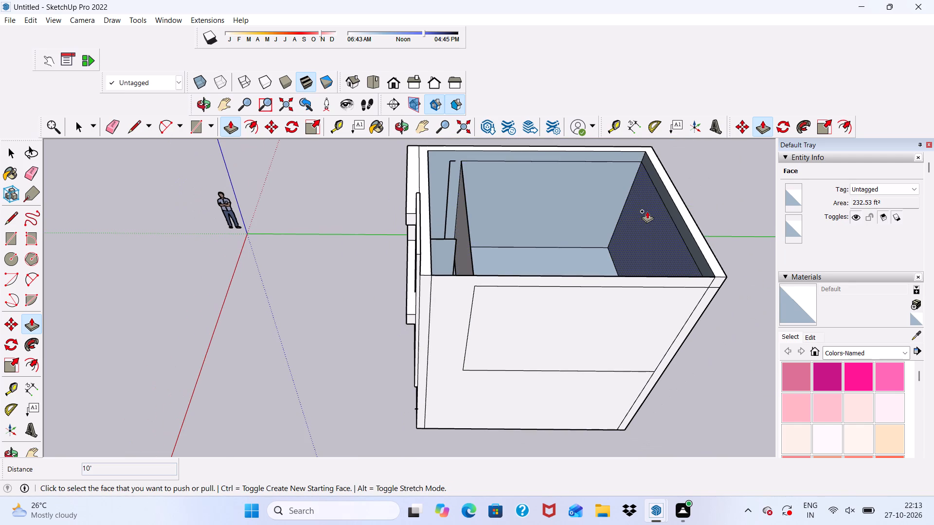
click(647, 211)
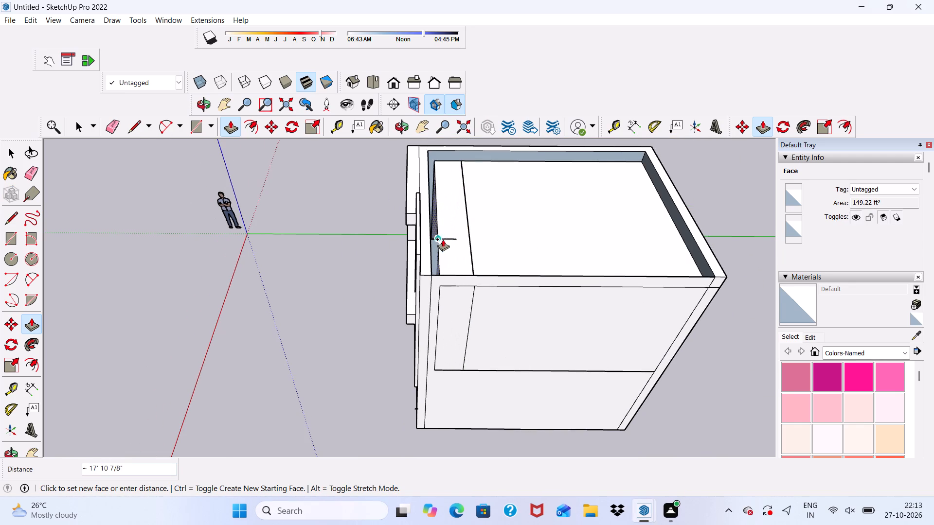
click(430, 224)
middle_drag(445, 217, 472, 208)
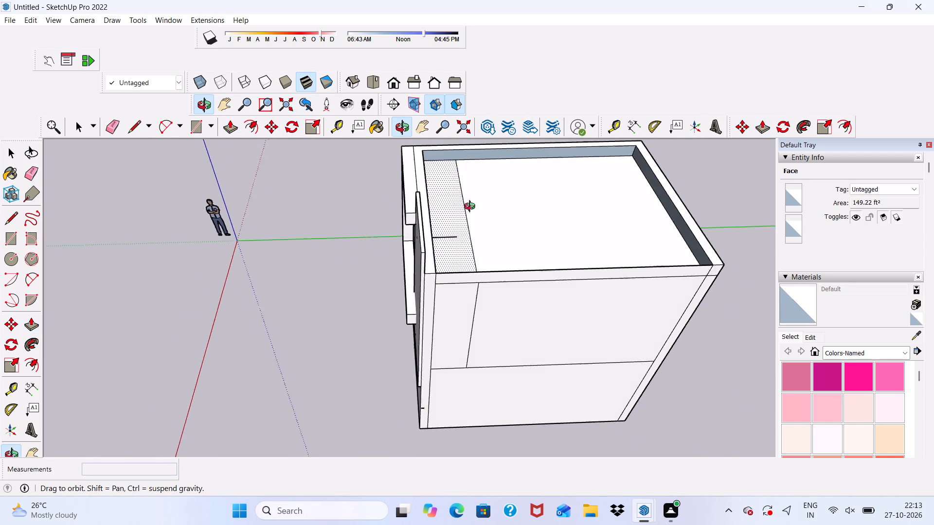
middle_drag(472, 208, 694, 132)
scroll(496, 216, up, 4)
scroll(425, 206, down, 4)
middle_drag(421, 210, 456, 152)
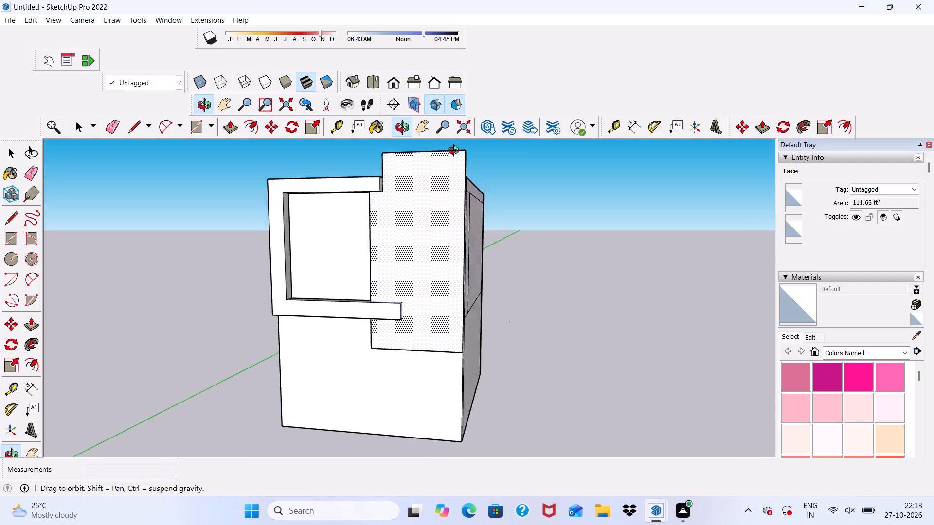
Erase the short stray line and the long dividing line on the recessed roof surface.
middle_drag(456, 152, 151, 363)
scroll(632, 166, up, 3)
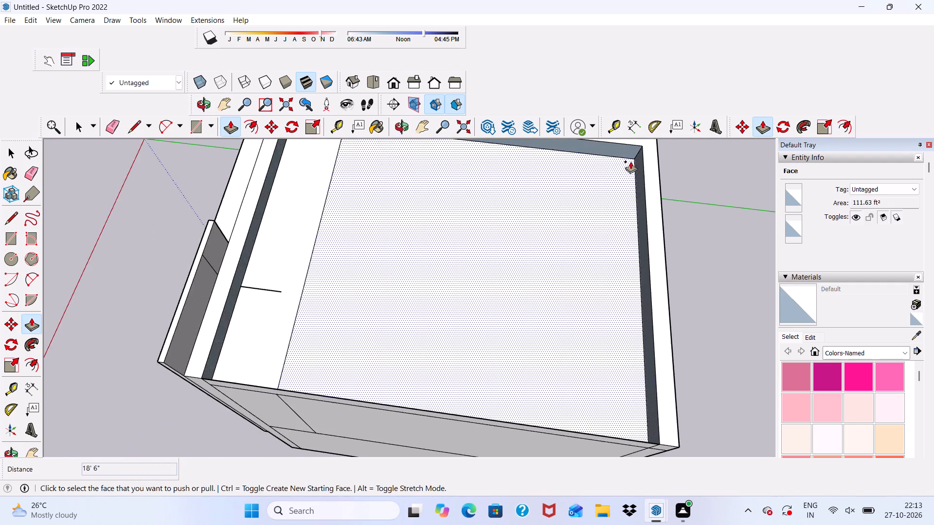
scroll(630, 161, up, 4)
scroll(522, 196, down, 4)
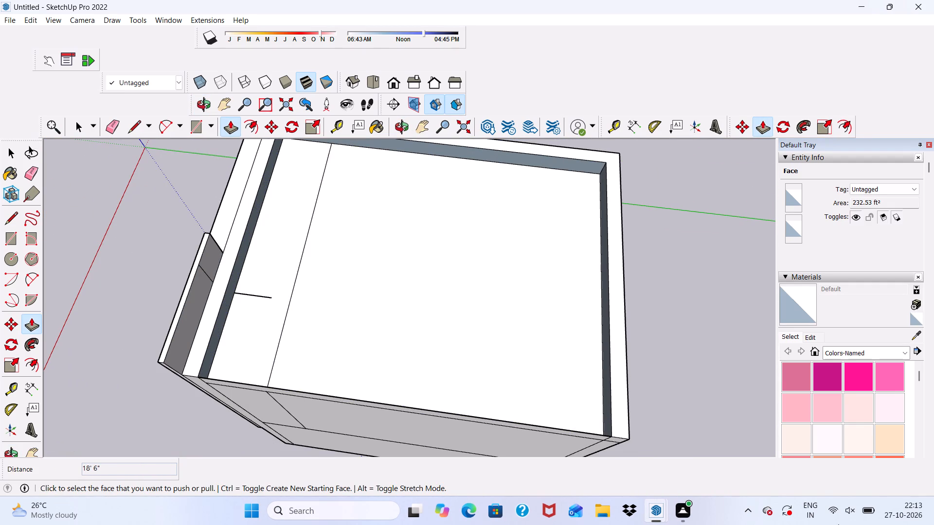
click(107, 122)
scroll(242, 342, up, 1)
drag(251, 281, 249, 289)
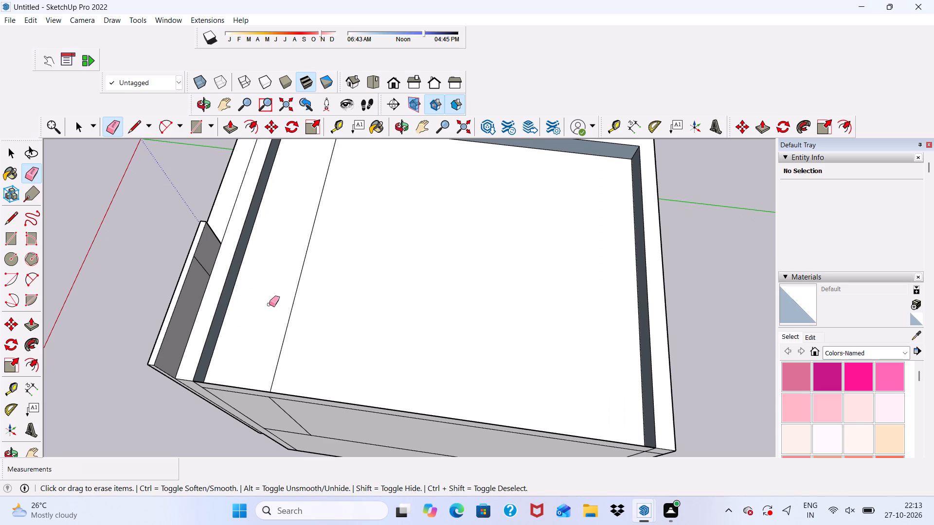
drag(269, 304, 282, 321)
drag(285, 323, 284, 329)
drag(284, 329, 285, 339)
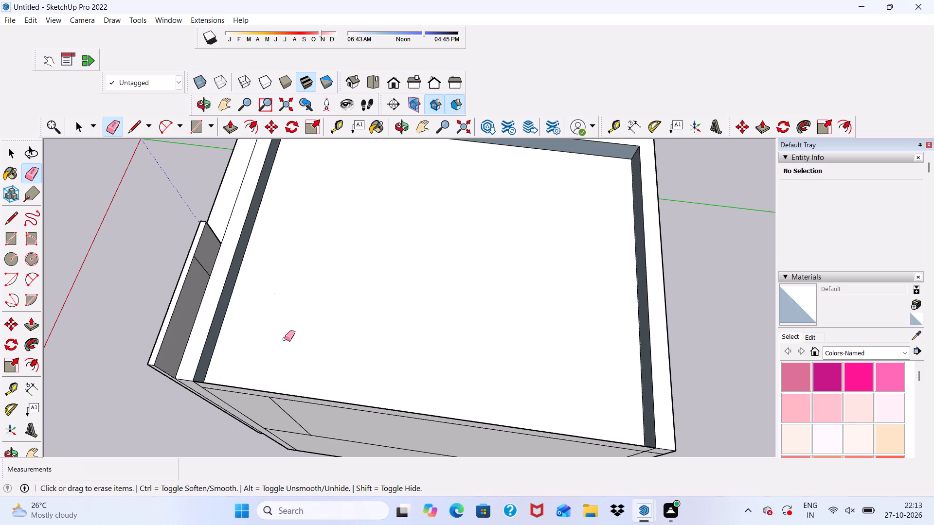
Push/Pull the far inner parapet face about 14' 11" across the roof to the near side wall.
scroll(313, 290, down, 4)
scroll(319, 323, up, 1)
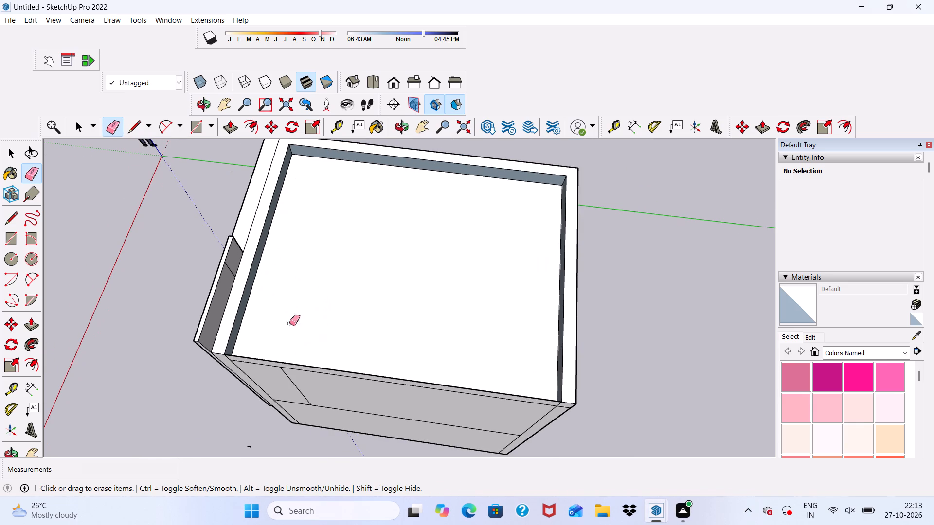
click(231, 129)
scroll(344, 179, up, 2)
click(349, 150)
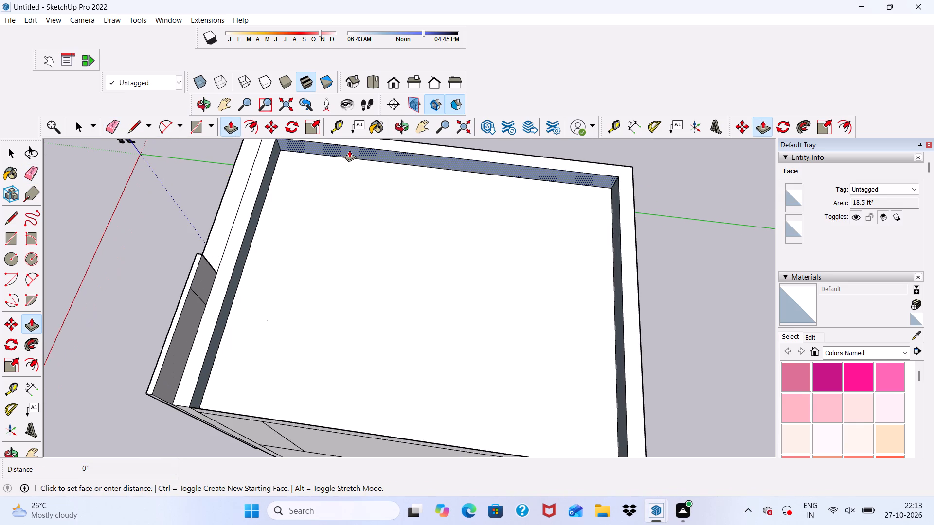
click(288, 432)
Erase the leftover lines on the recessed roof surface seen through the gap at the top of the near side wall.
middle_drag(285, 415, 285, 262)
scroll(285, 262, up, 3)
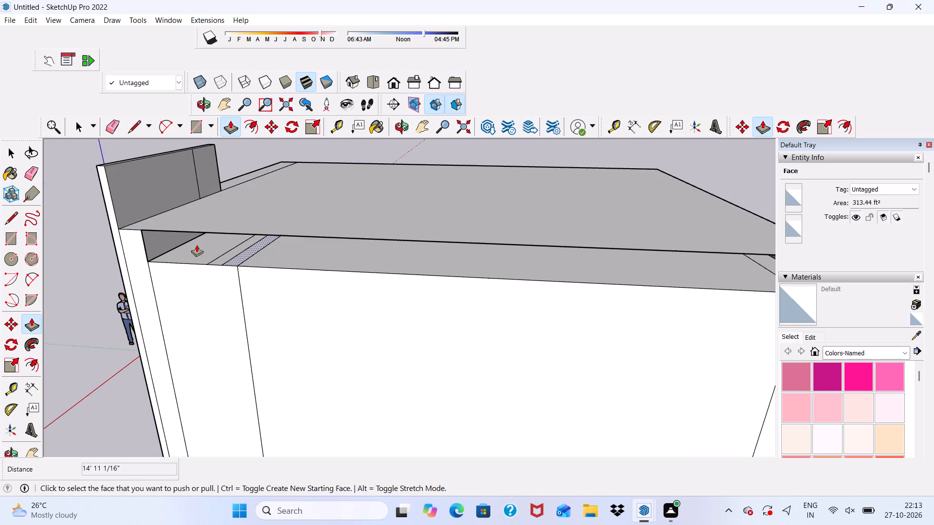
click(112, 123)
scroll(233, 242, up, 6)
drag(221, 248, 269, 278)
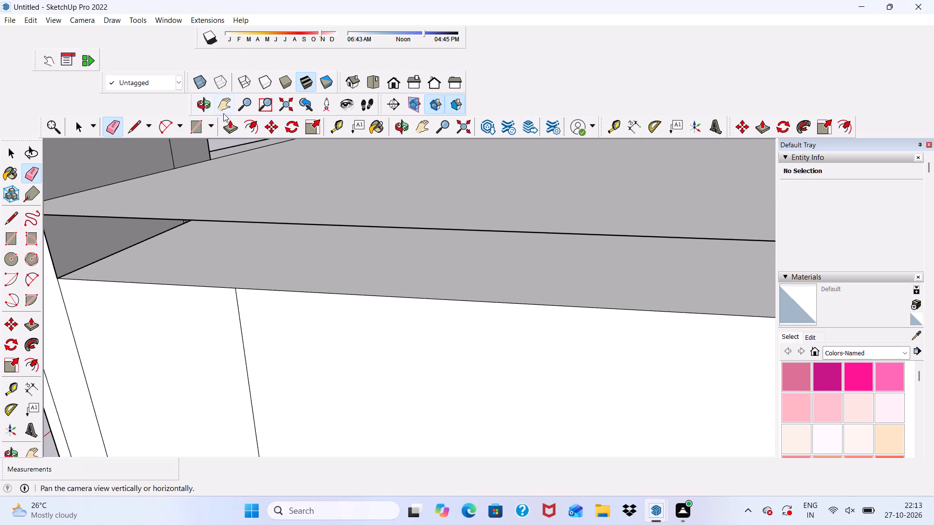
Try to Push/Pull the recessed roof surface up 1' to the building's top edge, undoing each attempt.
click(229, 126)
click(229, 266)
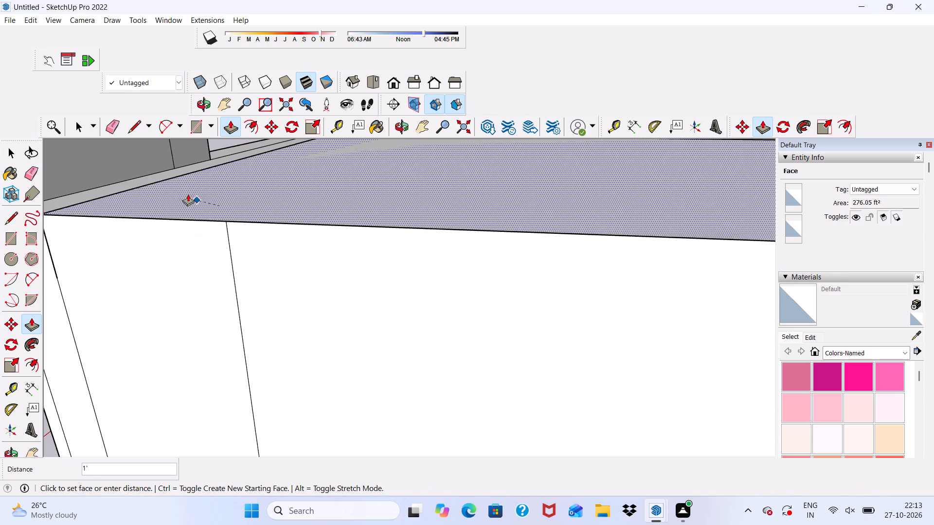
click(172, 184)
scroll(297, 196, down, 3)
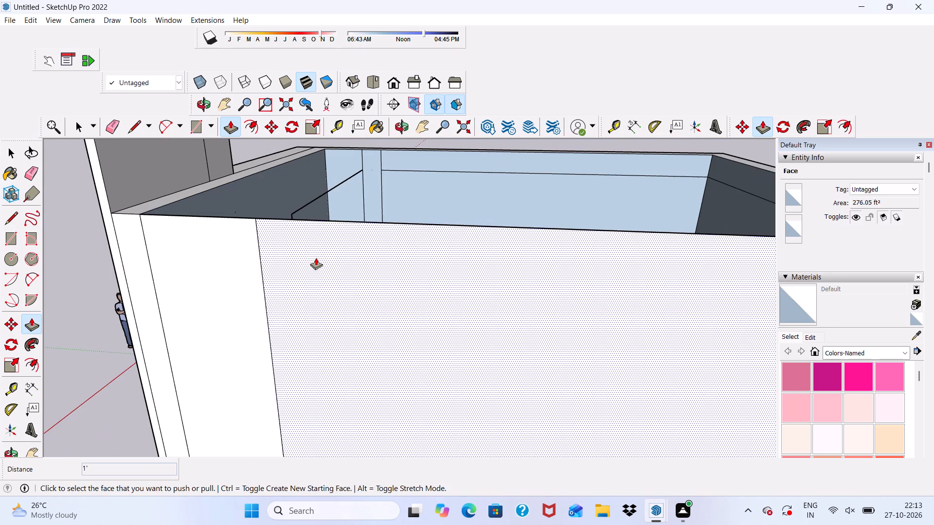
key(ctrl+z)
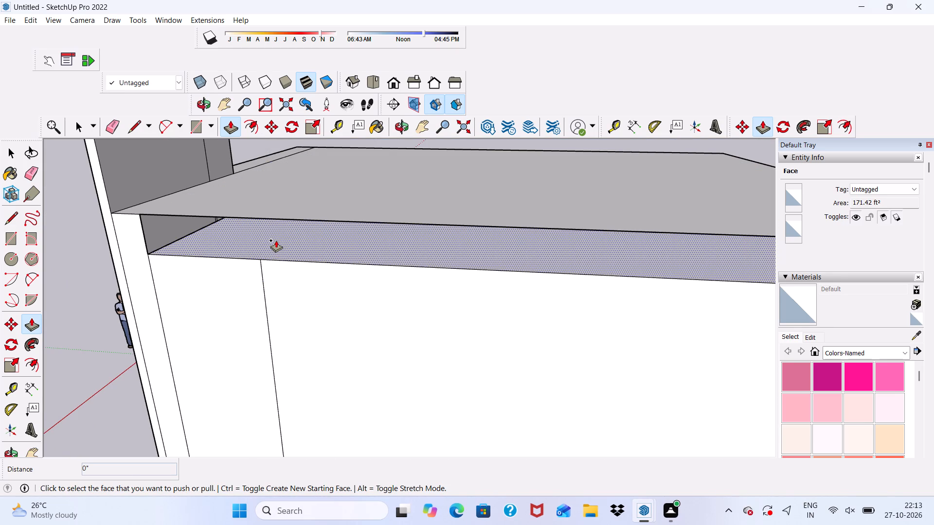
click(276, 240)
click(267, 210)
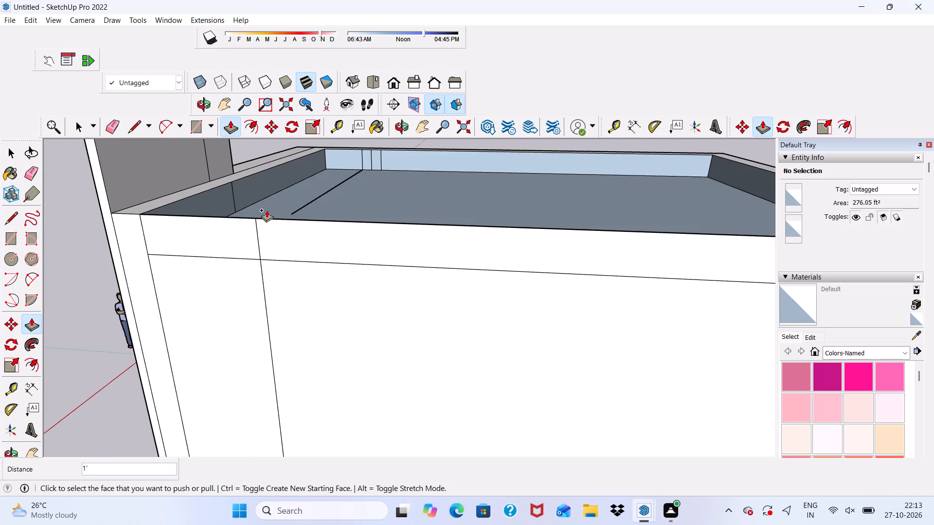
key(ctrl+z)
Push/Pull the building's top face, picked from below through the near side wall's gap, downward about 1' 5".
middle_drag(270, 240, 288, 165)
scroll(288, 170, up, 1)
scroll(267, 216, down, 8)
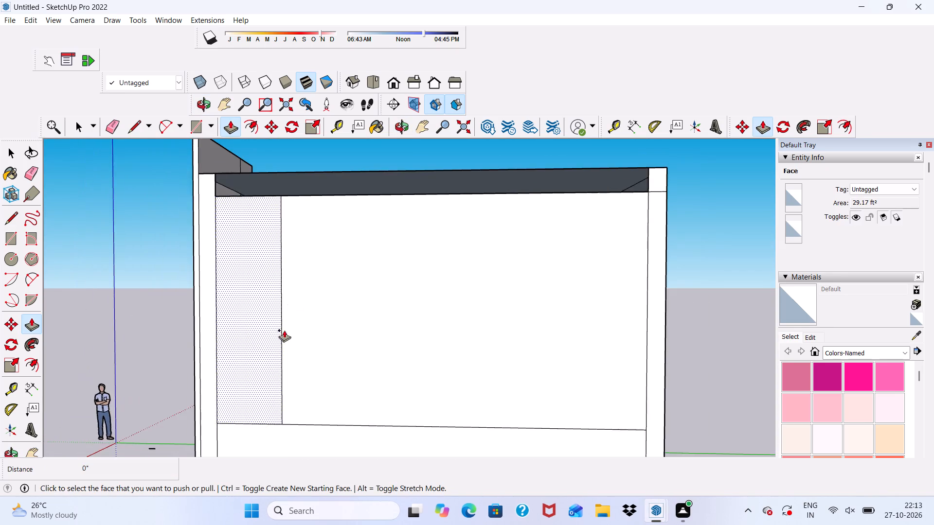
scroll(306, 202, up, 3)
click(305, 175)
click(302, 216)
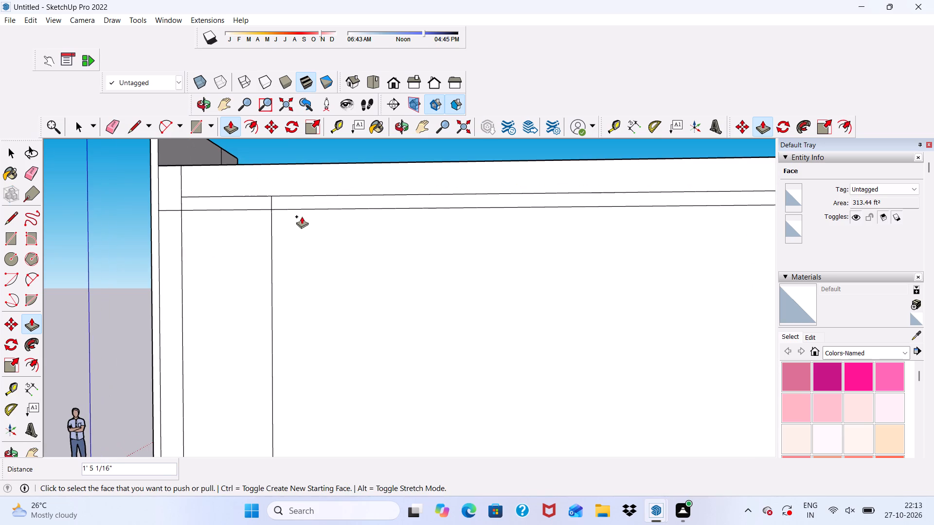
Erase the leftover horizontal and vertical lines across the upper part of the near side wall.
scroll(302, 216, down, 4)
click(106, 123)
scroll(225, 205, up, 2)
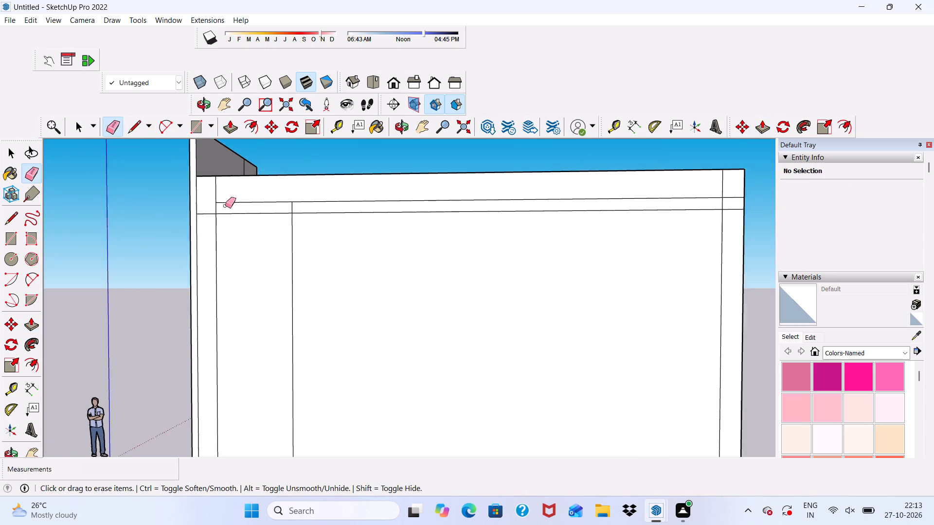
scroll(225, 206, up, 4)
drag(205, 192, 226, 237)
drag(227, 192, 216, 201)
drag(215, 194, 226, 210)
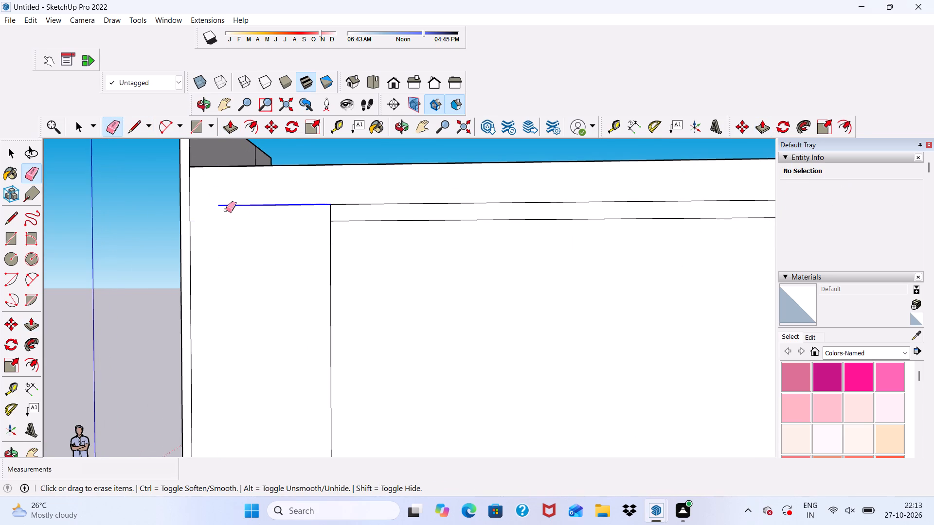
drag(226, 210, 326, 234)
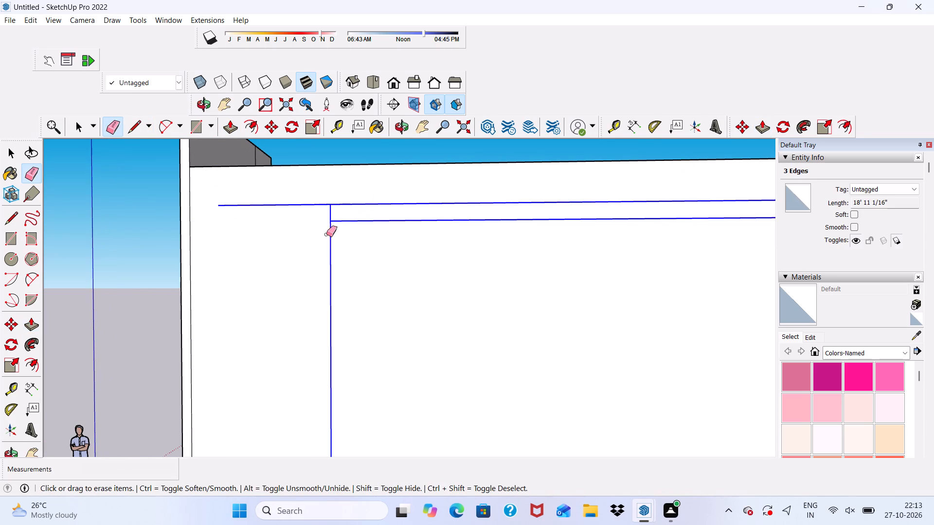
drag(326, 234, 326, 260)
scroll(306, 259, down, 11)
scroll(509, 307, up, 11)
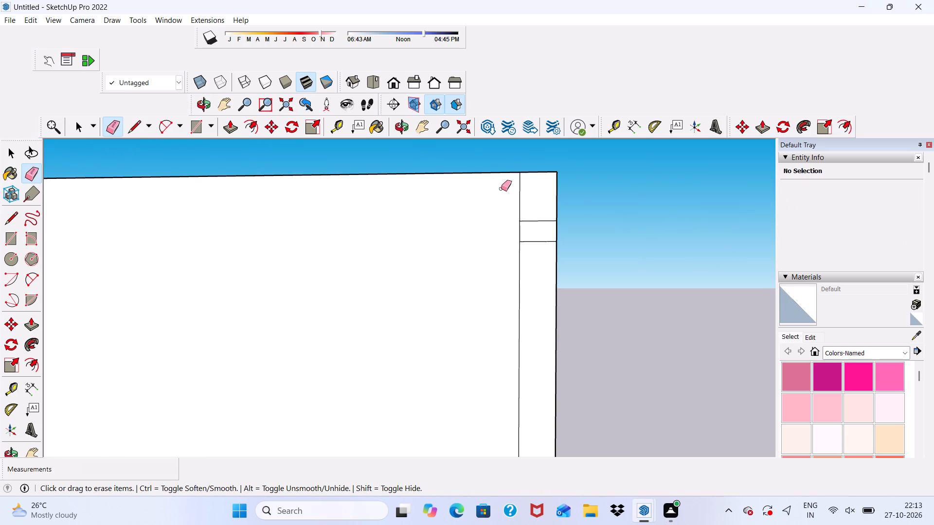
drag(509, 194, 526, 243)
drag(517, 222, 516, 288)
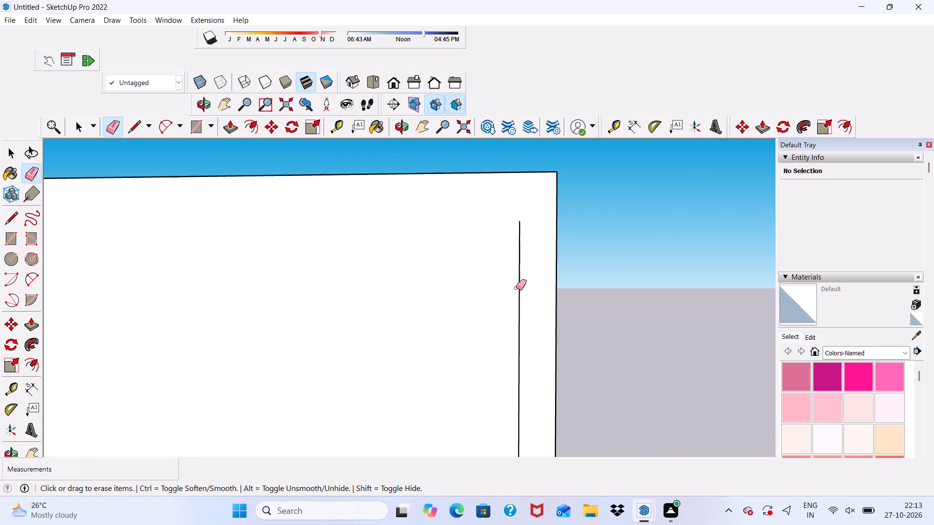
drag(516, 283, 518, 289)
drag(519, 229, 522, 241)
Erase the remaining horizontal and vertical lines on the lower part of the near side wall, leaving one plain face.
scroll(515, 216, down, 5)
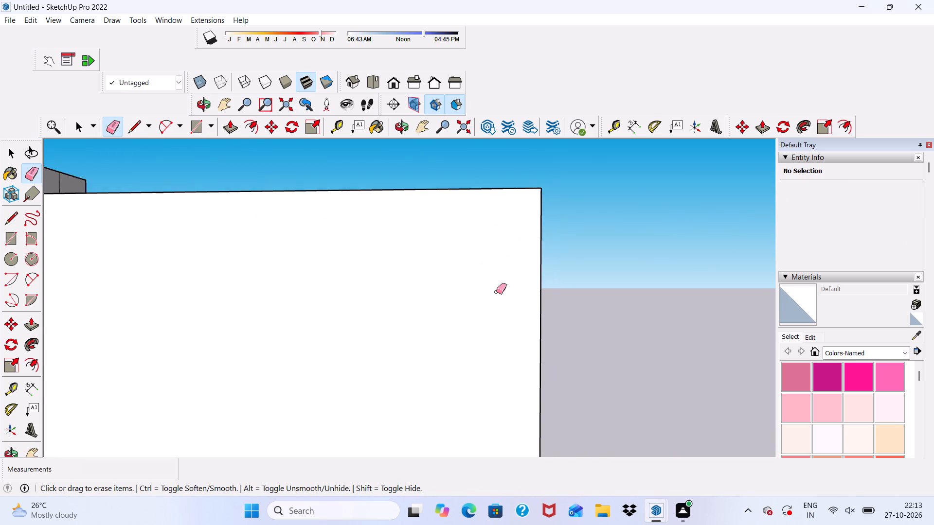
scroll(496, 292, up, 1)
scroll(492, 178, down, 8)
scroll(459, 304, up, 1)
drag(438, 341, 438, 374)
scroll(453, 341, down, 3)
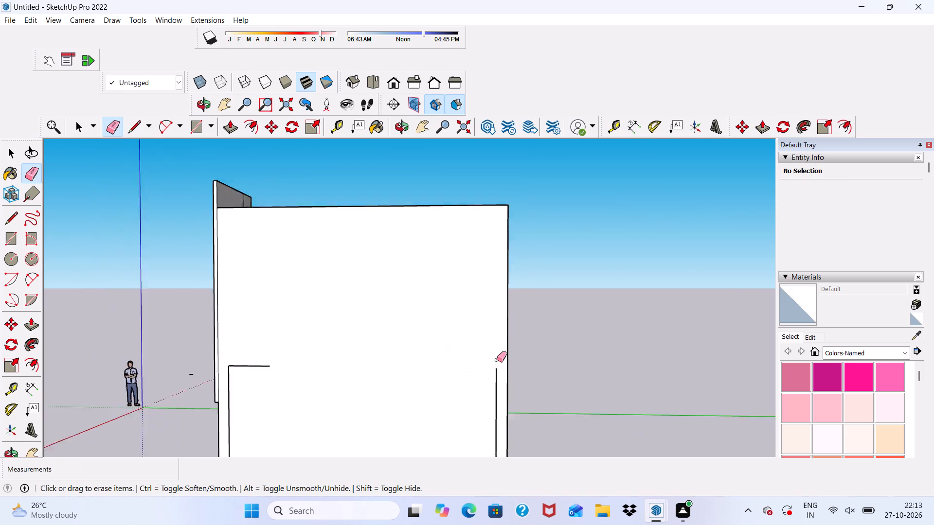
scroll(497, 360, down, 2)
scroll(506, 377, up, 1)
drag(492, 375, 498, 383)
scroll(421, 280, down, 5)
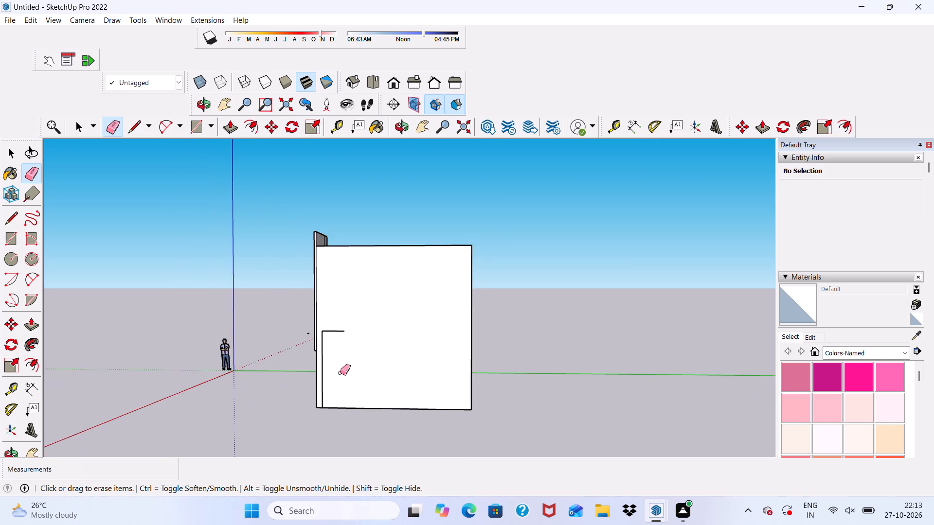
scroll(340, 363, up, 6)
drag(323, 297, 315, 426)
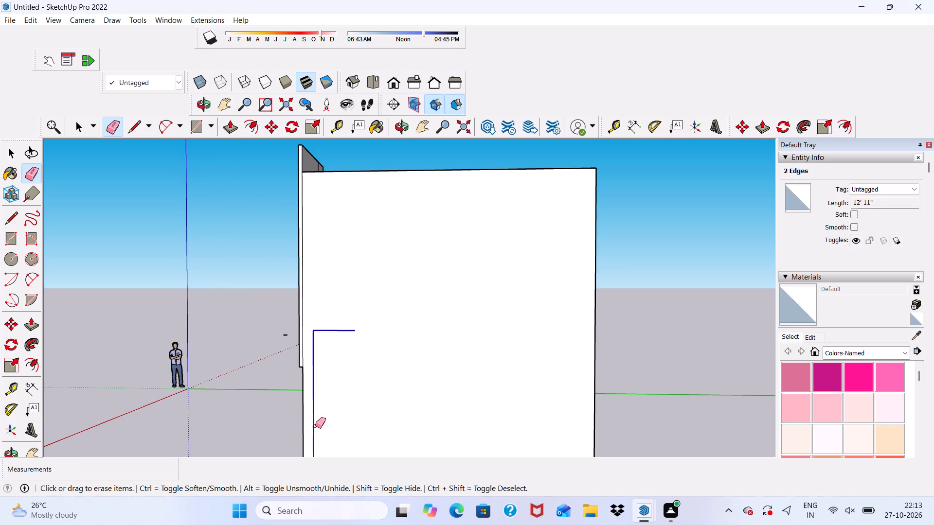
drag(315, 426, 315, 421)
Examine the building's interior faces and top edge through the balcony opening.
scroll(325, 330, down, 4)
middle_drag(328, 329, 591, 334)
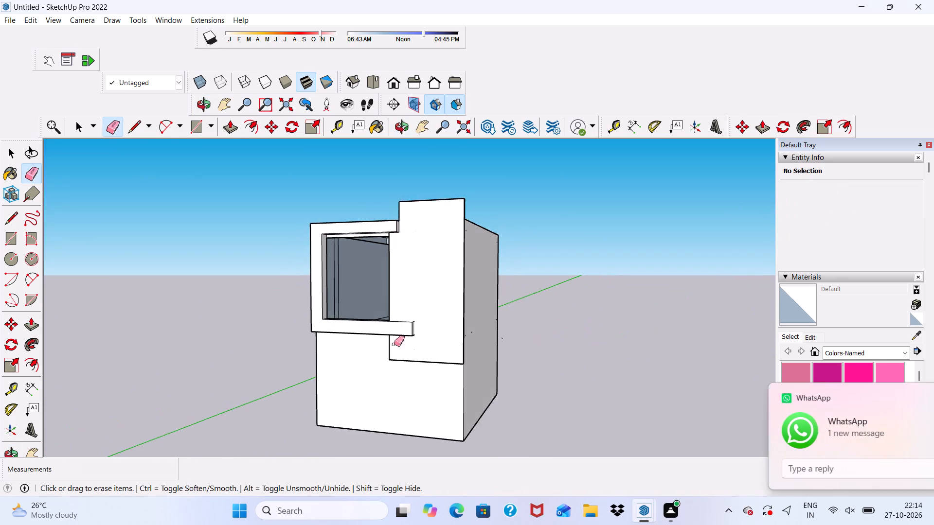
scroll(390, 336, up, 3)
scroll(312, 234, up, 2)
key(space)
scroll(319, 225, up, 5)
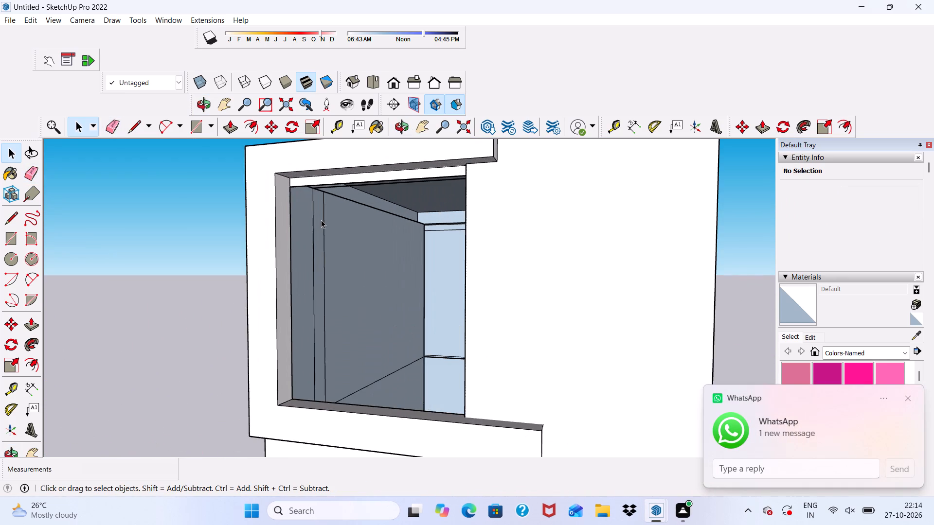
scroll(321, 220, up, 3)
middle_drag(321, 220, 367, 221)
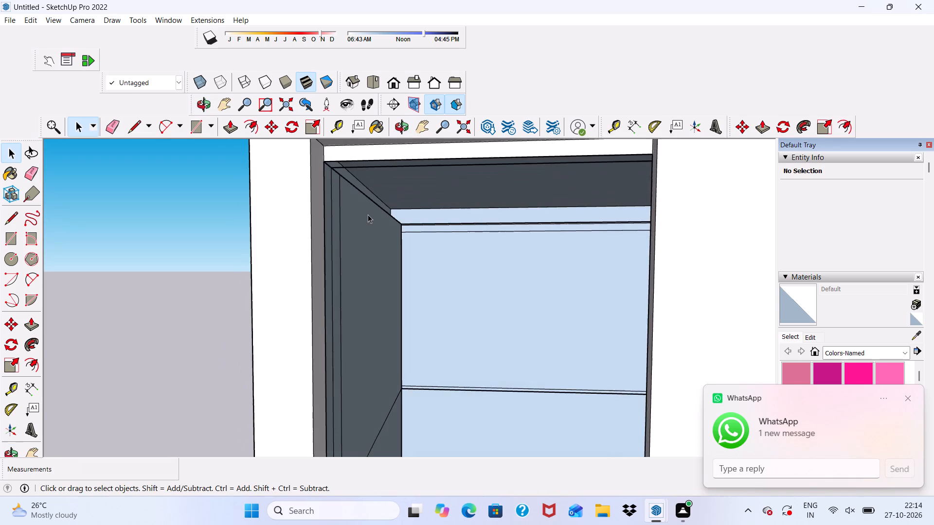
scroll(368, 210, down, 8)
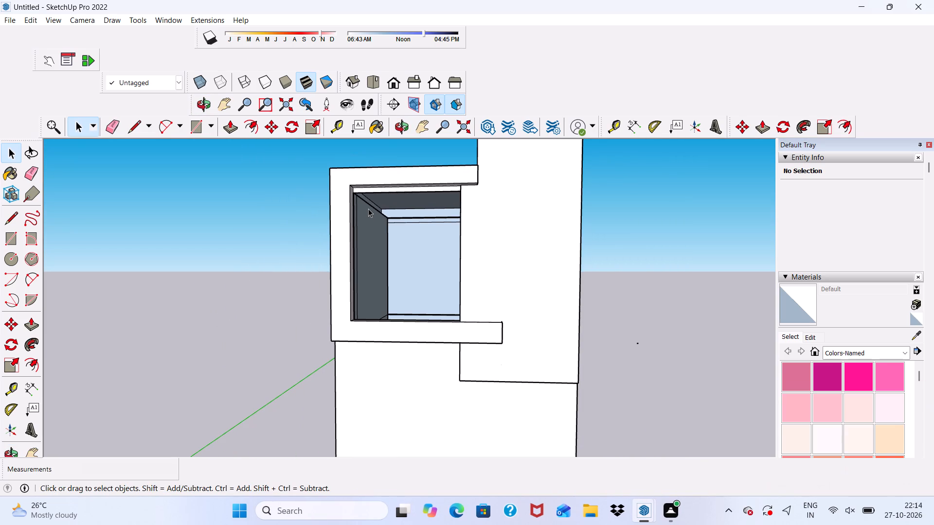
scroll(367, 209, down, 3)
Push/Pull the interior floor face seen through the balcony opening upward 21', level with the top of the building.
middle_drag(385, 262, 394, 315)
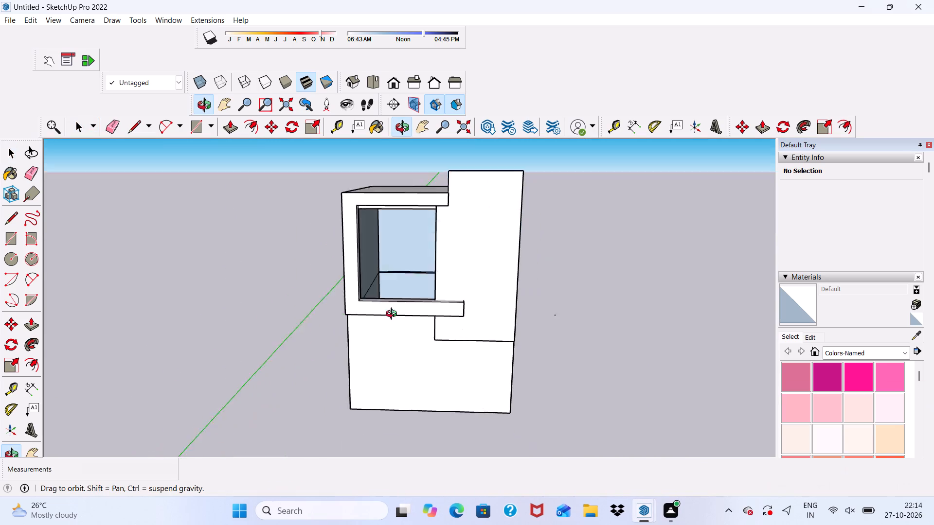
middle_drag(394, 315, 369, 404)
scroll(389, 302, up, 8)
scroll(348, 350, up, 1)
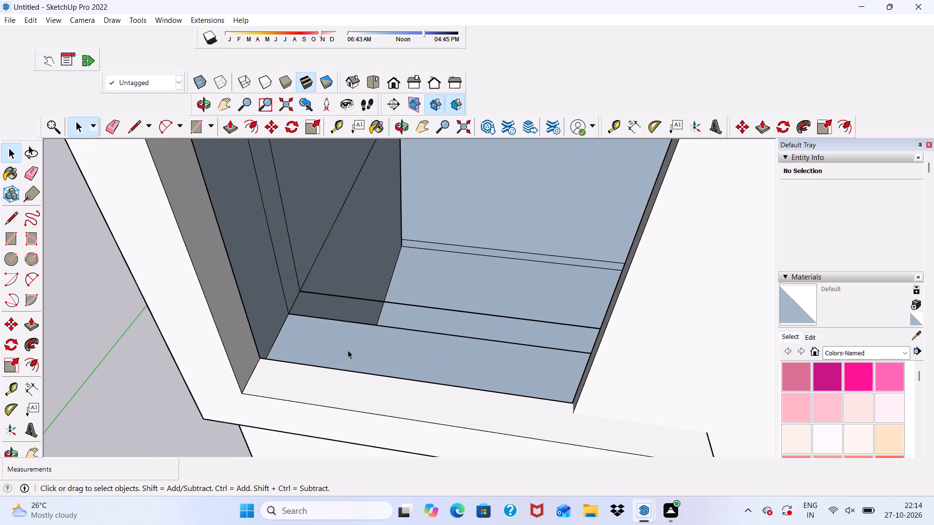
click(419, 275)
scroll(419, 275, down, 3)
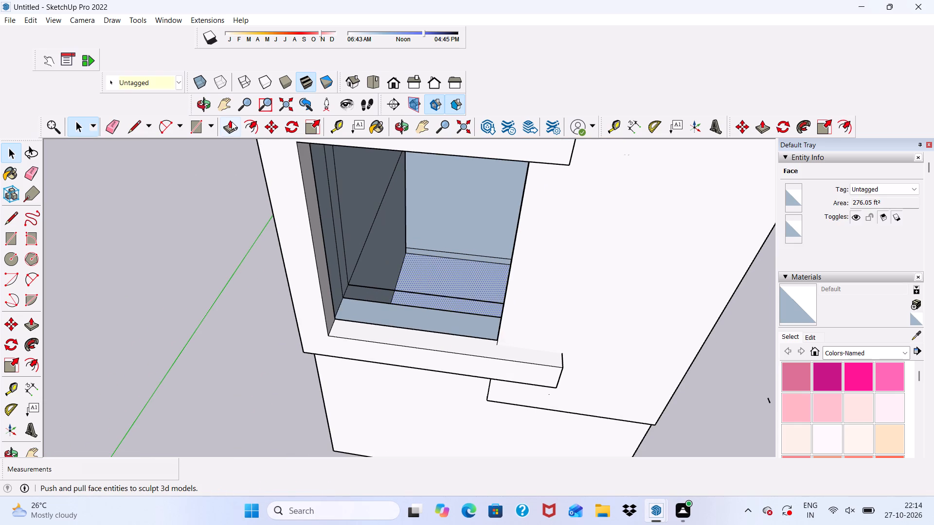
click(232, 122)
click(453, 265)
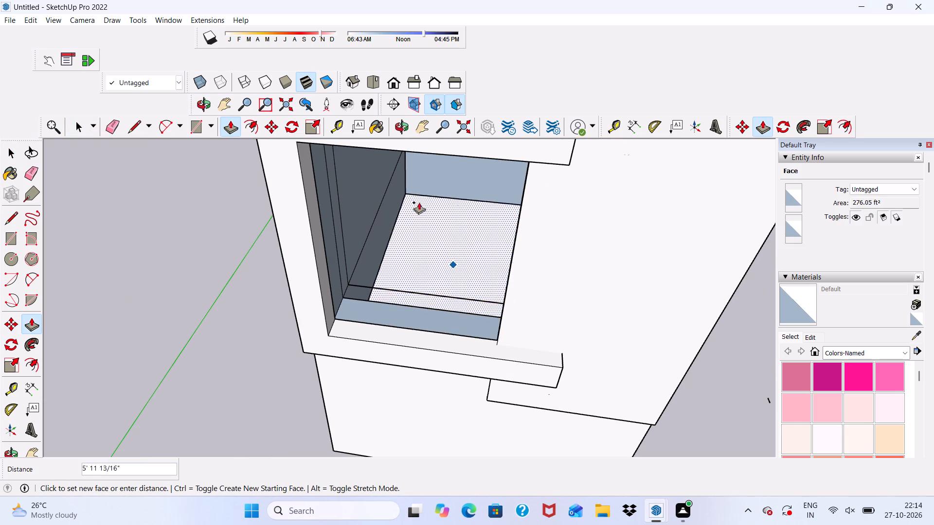
scroll(349, 189, down, 6)
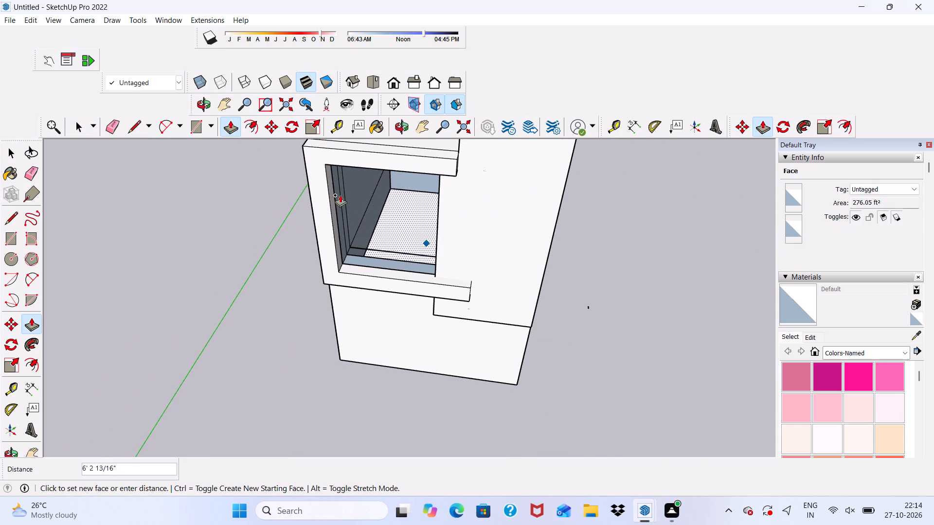
scroll(336, 197, down, 7)
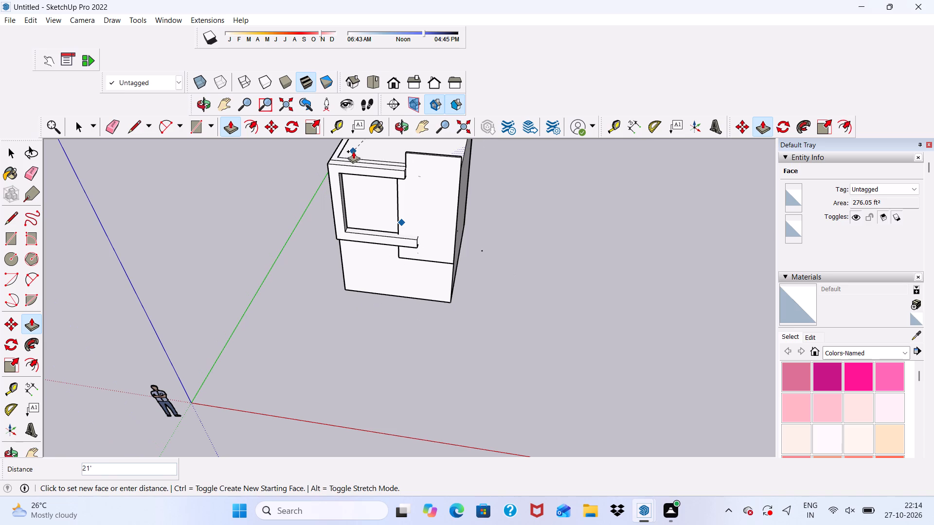
click(353, 151)
scroll(354, 206, up, 7)
scroll(355, 214, down, 9)
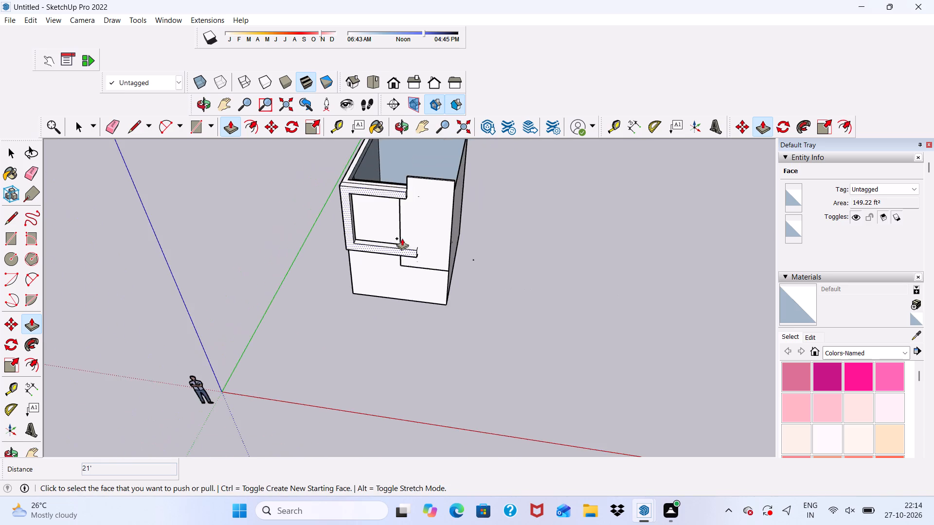
middle_drag(402, 238, 183, 321)
scroll(422, 199, up, 3)
scroll(528, 191, up, 2)
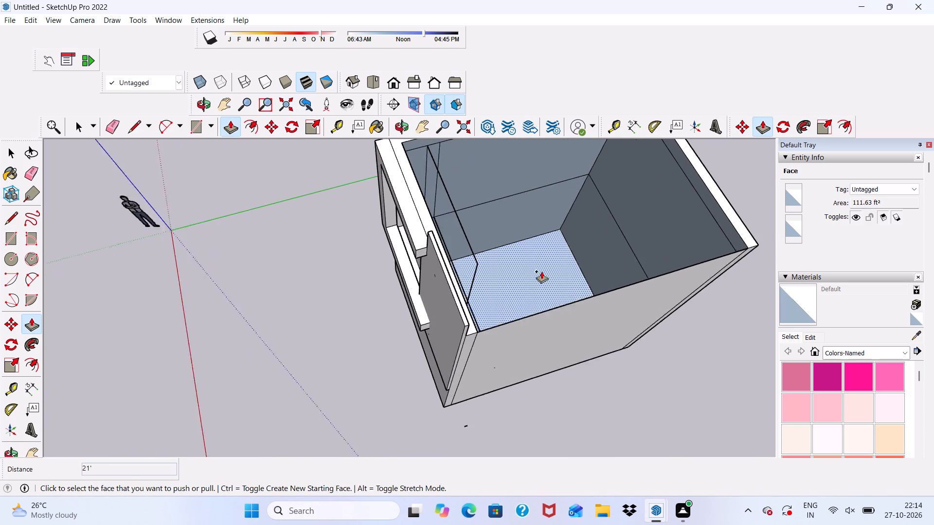
Push/Pull the remaining interior floor face upward 21', level with the top of the building.
scroll(541, 271, up, 1)
click(535, 270)
scroll(522, 182, down, 3)
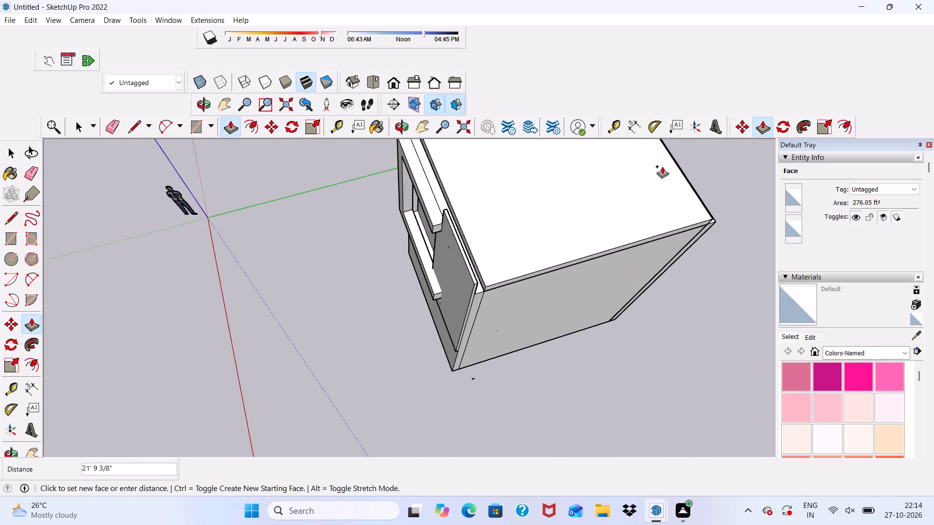
click(700, 195)
Erase the stray mark on the lower part of the near side wall, close to the front corner.
middle_drag(561, 239, 814, 111)
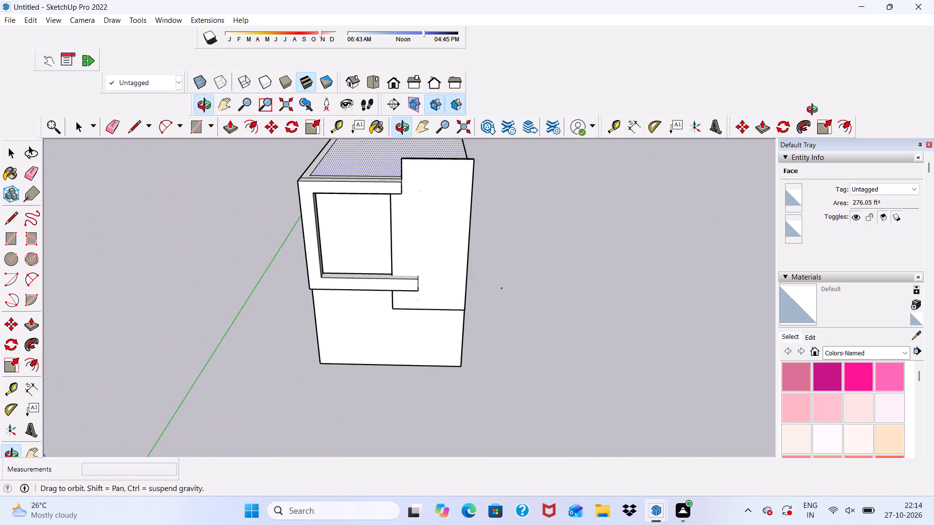
middle_drag(814, 111, 814, 112)
scroll(428, 230, up, 3)
scroll(340, 171, down, 4)
middle_drag(295, 232, 178, 276)
scroll(295, 232, down, 1)
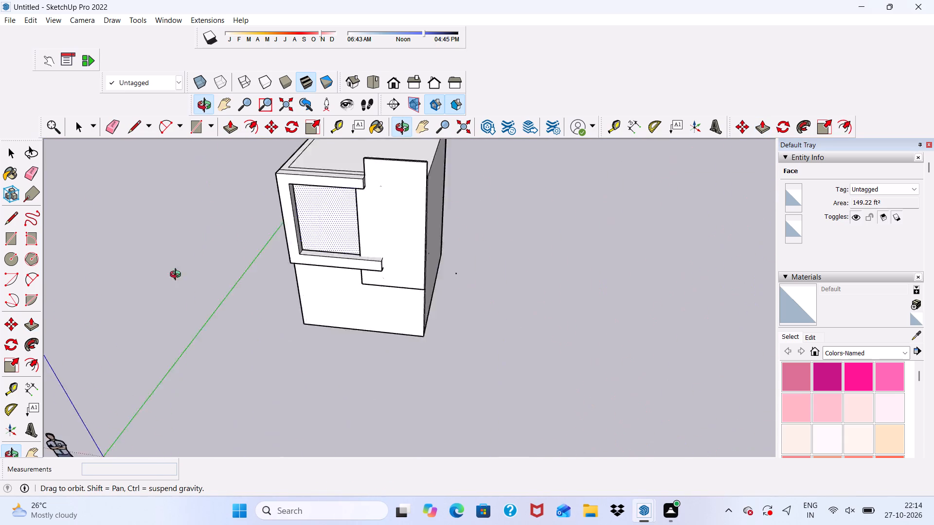
middle_drag(178, 276, 0, 313)
middle_drag(280, 256, 426, 254)
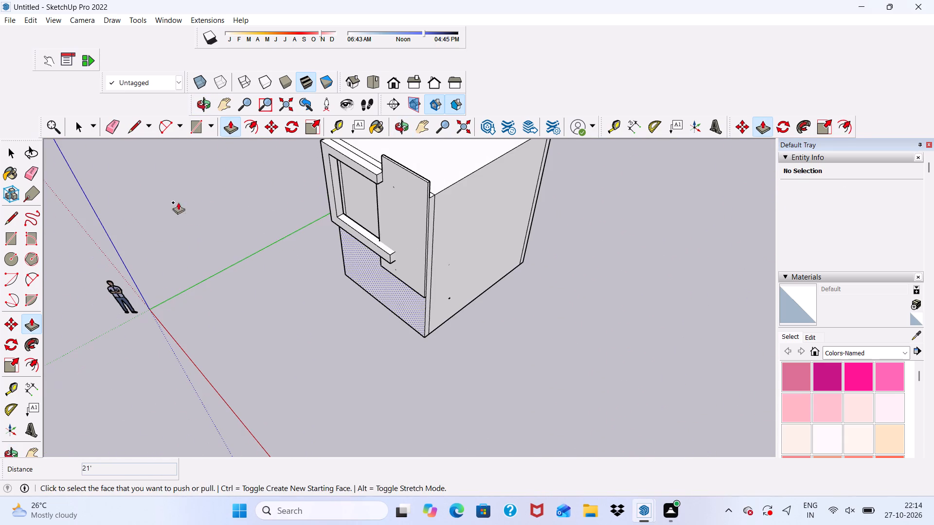
click(113, 125)
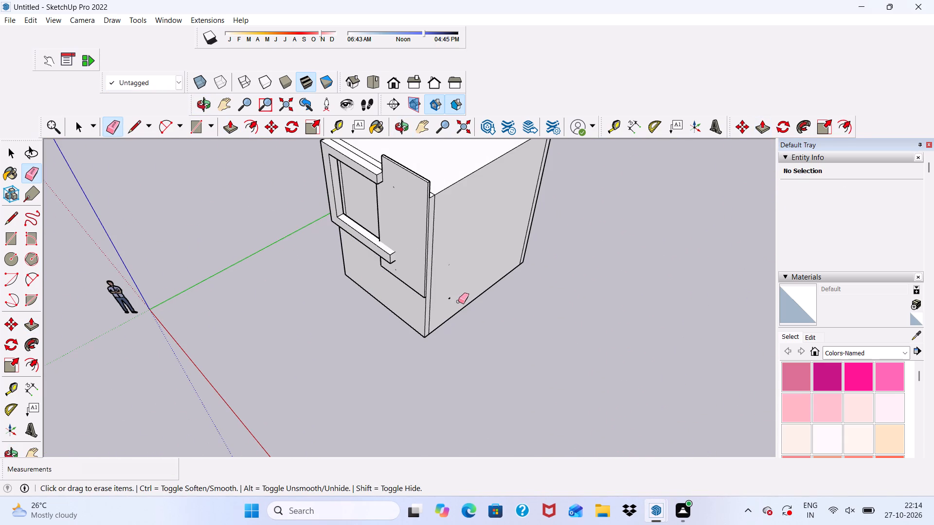
click(450, 299)
scroll(433, 231, up, 3)
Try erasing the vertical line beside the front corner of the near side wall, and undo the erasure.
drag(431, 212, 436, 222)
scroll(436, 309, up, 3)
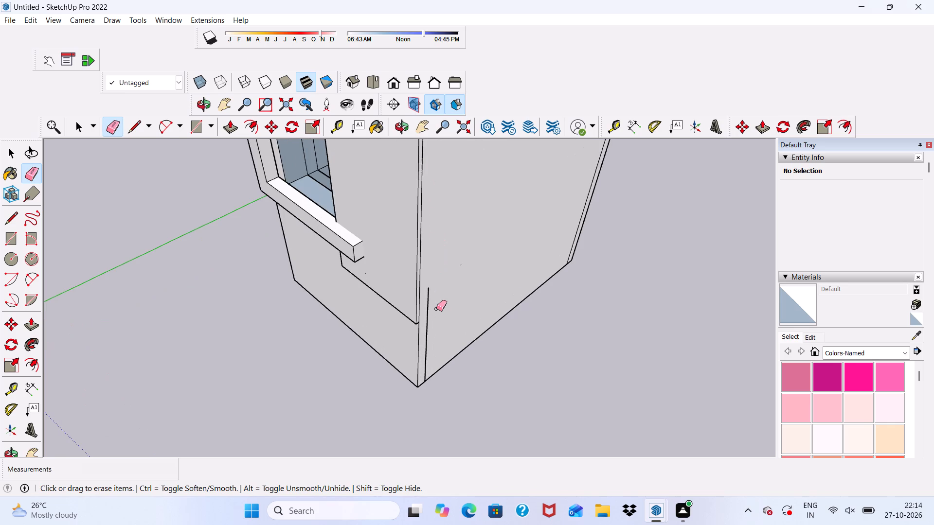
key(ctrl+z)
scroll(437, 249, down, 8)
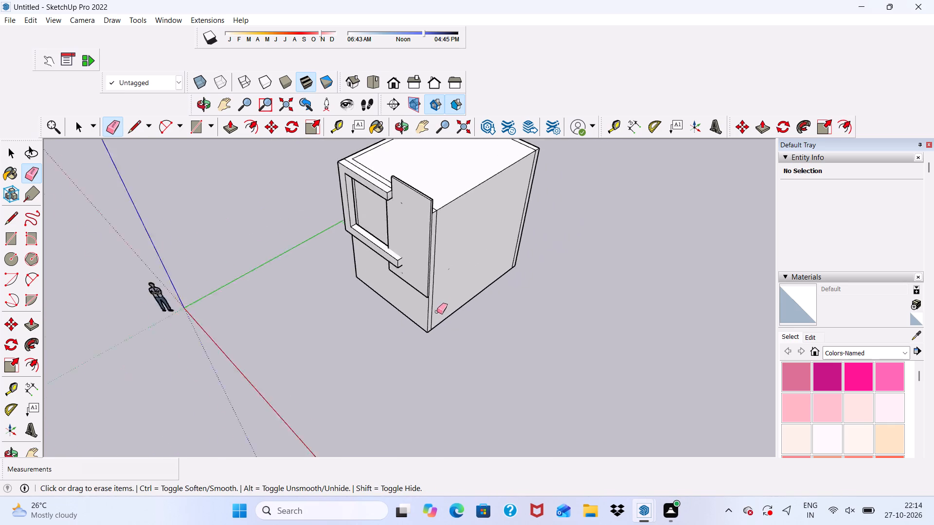
Examine the roof, near side wall and front face of the building for leftover lines.
scroll(437, 312, down, 2)
scroll(426, 192, up, 5)
scroll(424, 183, down, 3)
middle_drag(424, 183, 289, 145)
scroll(221, 260, down, 1)
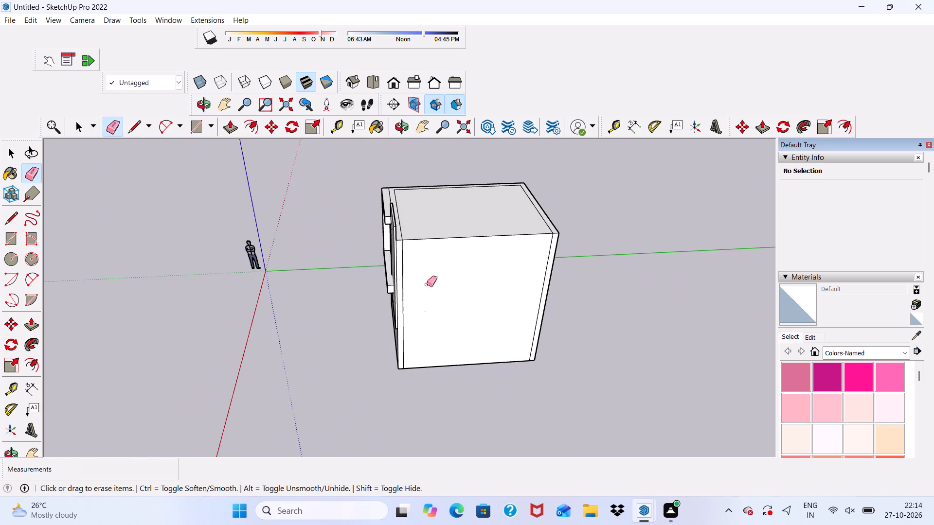
middle_drag(383, 317, 687, 209)
scroll(399, 267, up, 4)
scroll(395, 256, down, 1)
scroll(395, 256, up, 4)
scroll(395, 256, down, 2)
middle_drag(395, 256, 400, 221)
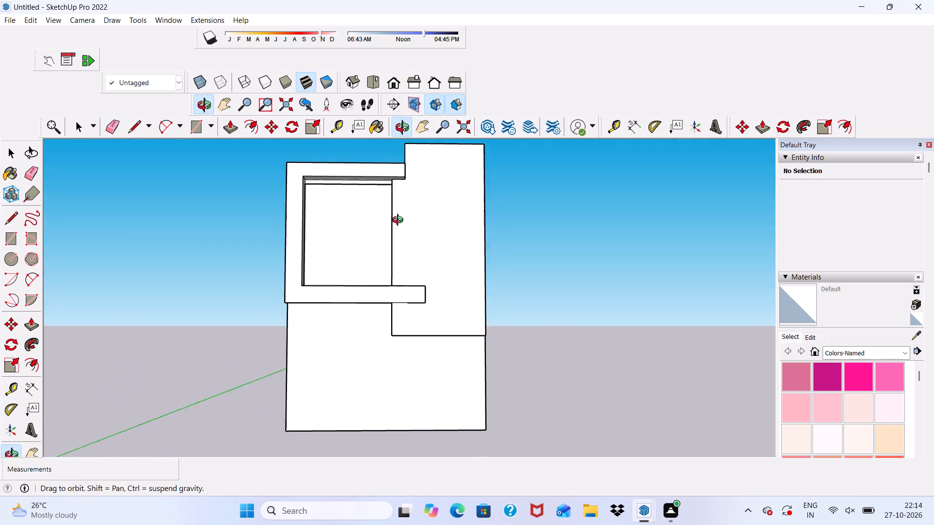
middle_drag(400, 221, 500, 243)
middle_drag(408, 338, 276, 418)
scroll(289, 251, up, 3)
scroll(298, 215, down, 3)
Erase the leftover horizontal line across the top of the balcony's back wall, just below the frame.
middle_drag(313, 238, 336, 121)
scroll(337, 131, up, 4)
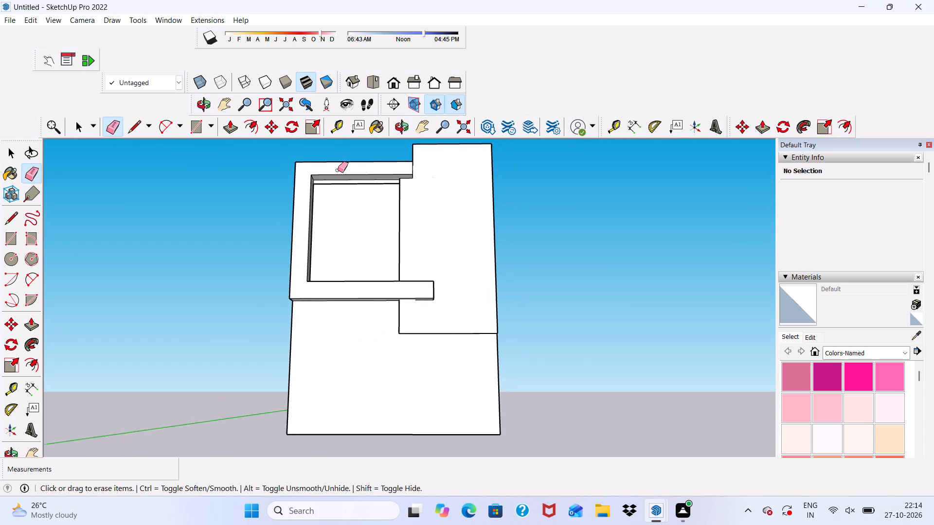
scroll(338, 170, up, 10)
drag(329, 194, 328, 201)
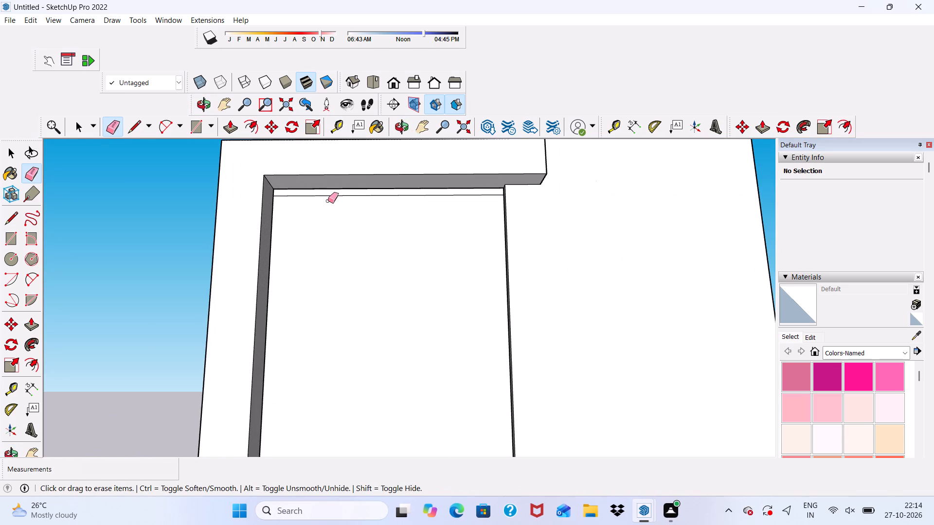
scroll(323, 197, up, 4)
drag(323, 197, 323, 203)
drag(320, 187, 320, 196)
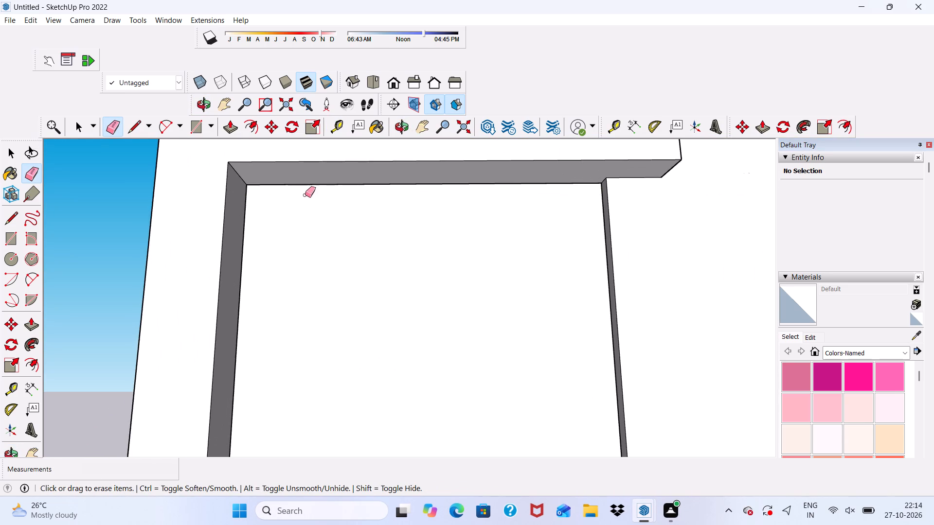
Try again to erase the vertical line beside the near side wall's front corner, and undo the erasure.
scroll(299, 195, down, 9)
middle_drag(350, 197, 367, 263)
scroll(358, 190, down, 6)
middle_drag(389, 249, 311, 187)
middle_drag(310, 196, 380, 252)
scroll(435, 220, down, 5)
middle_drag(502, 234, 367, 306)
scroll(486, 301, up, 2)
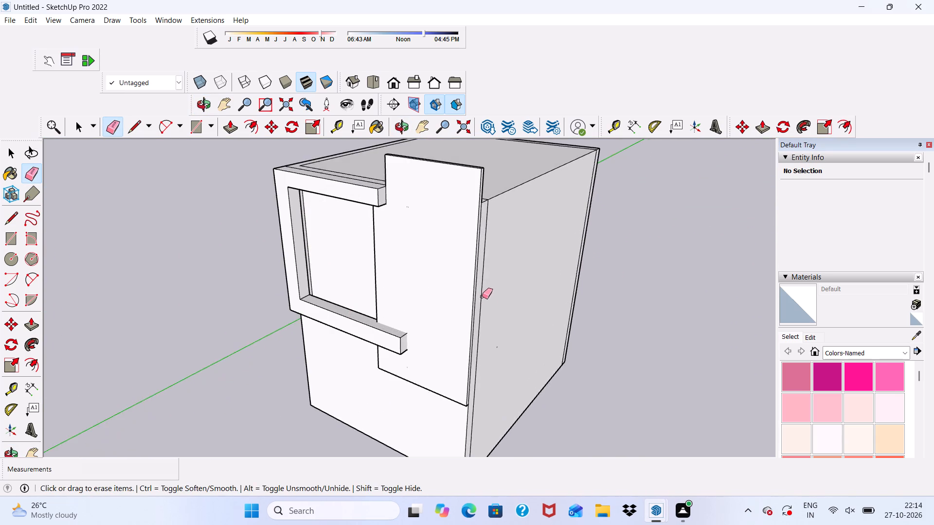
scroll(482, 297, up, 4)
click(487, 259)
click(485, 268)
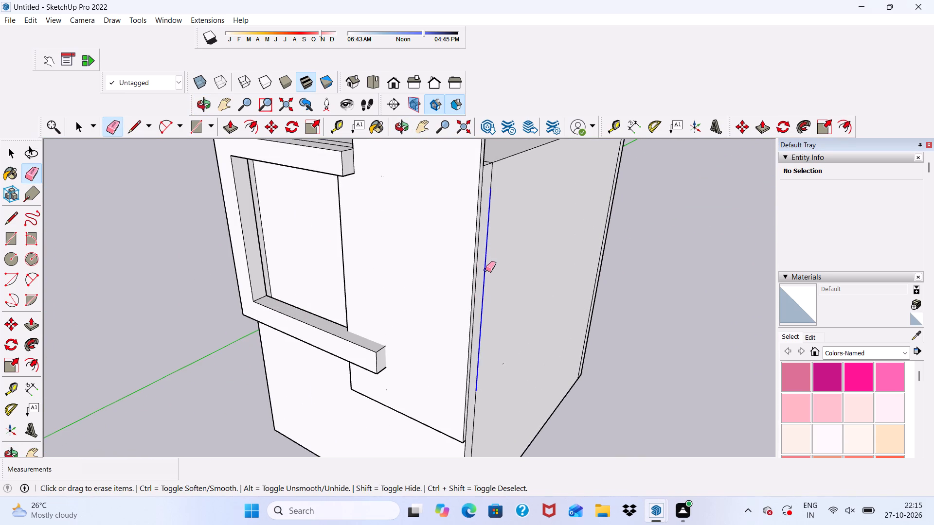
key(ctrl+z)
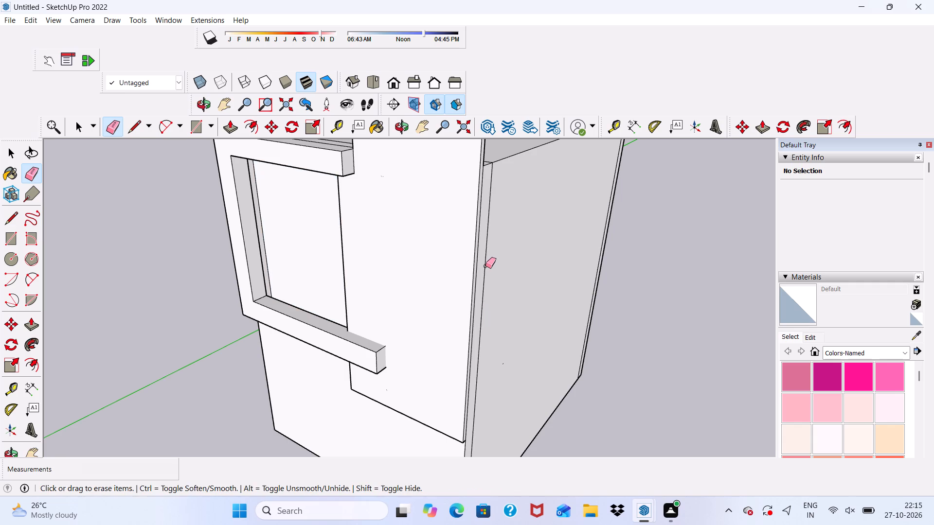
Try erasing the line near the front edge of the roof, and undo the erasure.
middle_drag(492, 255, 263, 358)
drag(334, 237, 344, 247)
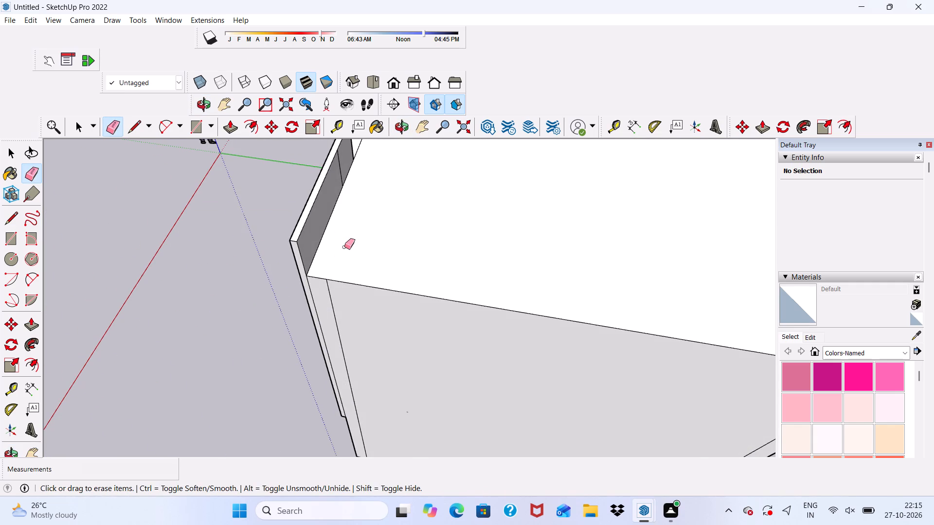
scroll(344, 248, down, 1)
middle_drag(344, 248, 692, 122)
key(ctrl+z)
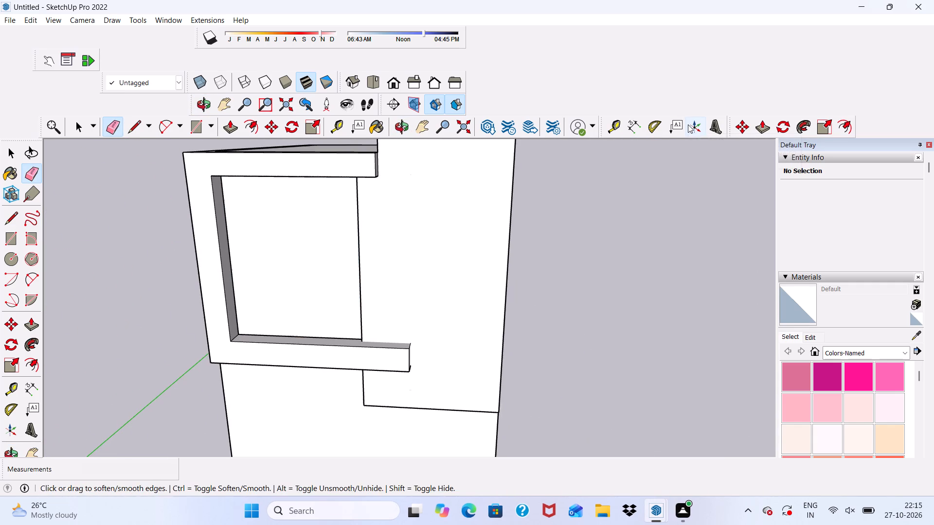
Erase the middle and lower pieces of the vertical line along the rear edge of the near side wall.
middle_drag(559, 199, 343, 221)
scroll(406, 229, down, 5)
scroll(600, 230, up, 4)
click(612, 227)
scroll(462, 272, down, 2)
middle_drag(424, 282, 397, 257)
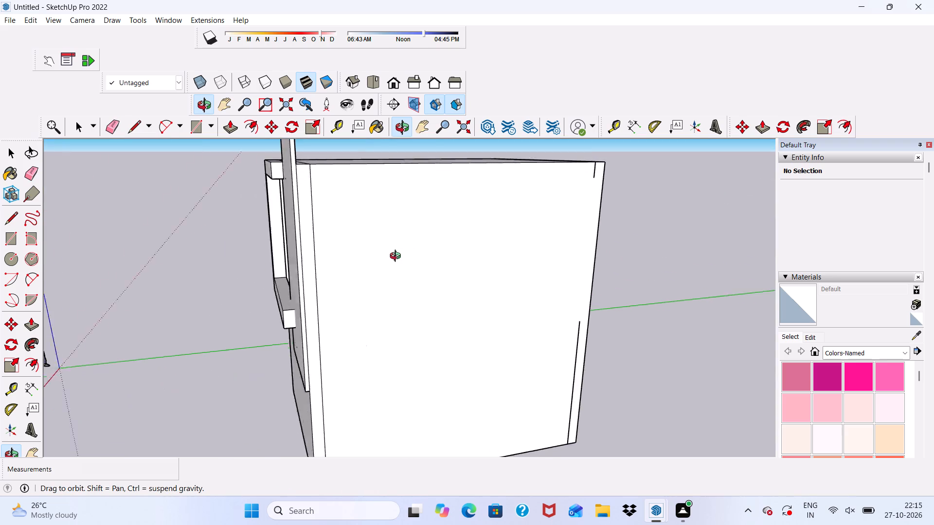
middle_drag(397, 257, 395, 257)
scroll(513, 266, up, 1)
scroll(504, 180, down, 4)
scroll(557, 295, up, 4)
drag(562, 304, 568, 319)
scroll(560, 241, down, 2)
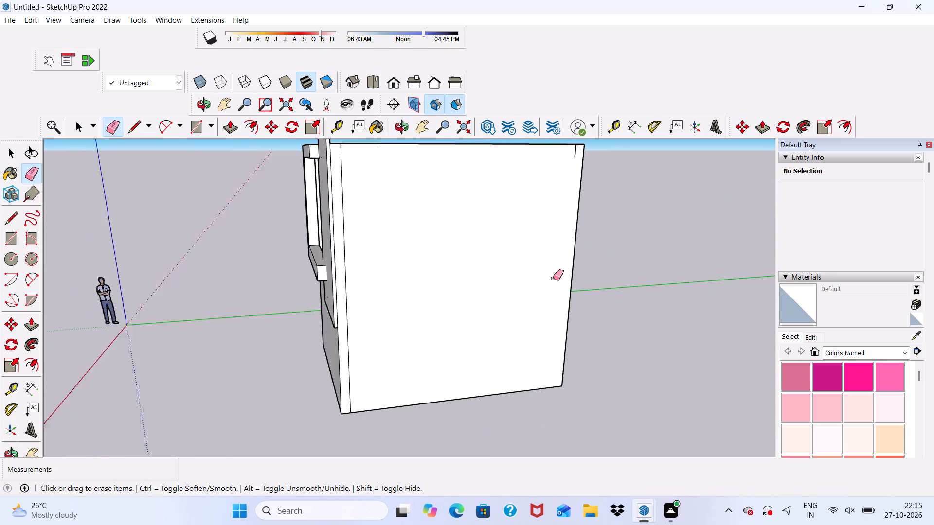
Erase the remaining short upper piece of the vertical line at the near side wall's rear top corner.
scroll(553, 278, down, 6)
scroll(557, 246, up, 4)
drag(559, 290, 563, 299)
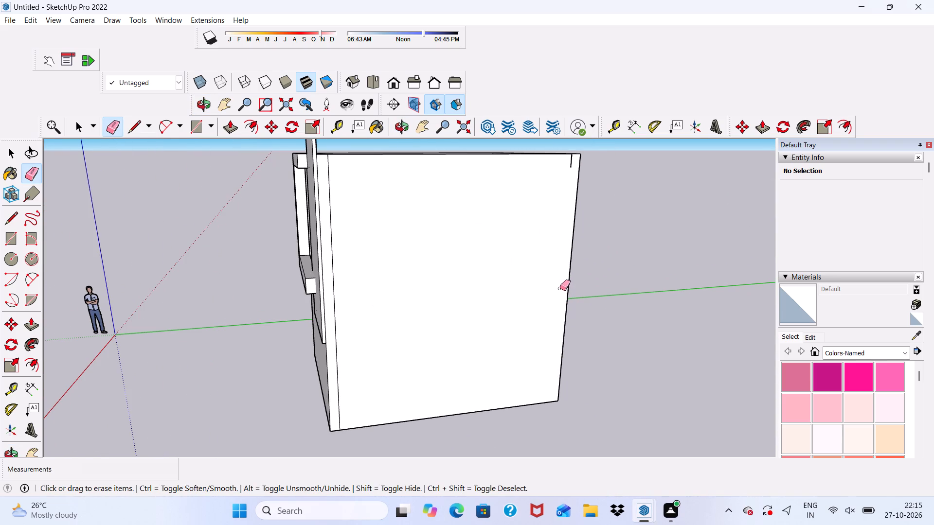
scroll(588, 160, up, 4)
scroll(561, 158, down, 1)
scroll(552, 163, up, 3)
drag(562, 162, 569, 163)
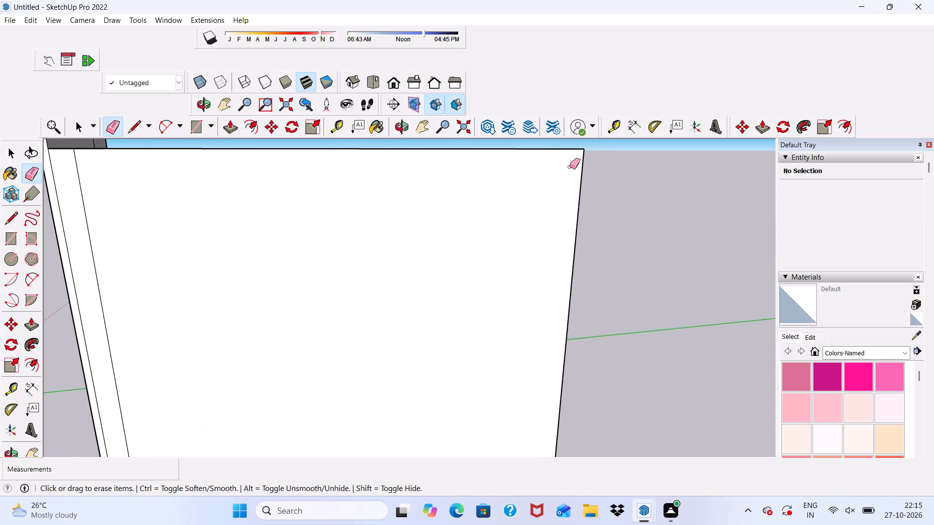
Erase the leftover horizontal lines near the top and at mid-height of the back wall.
middle_drag(570, 181, 333, 199)
drag(418, 186, 422, 214)
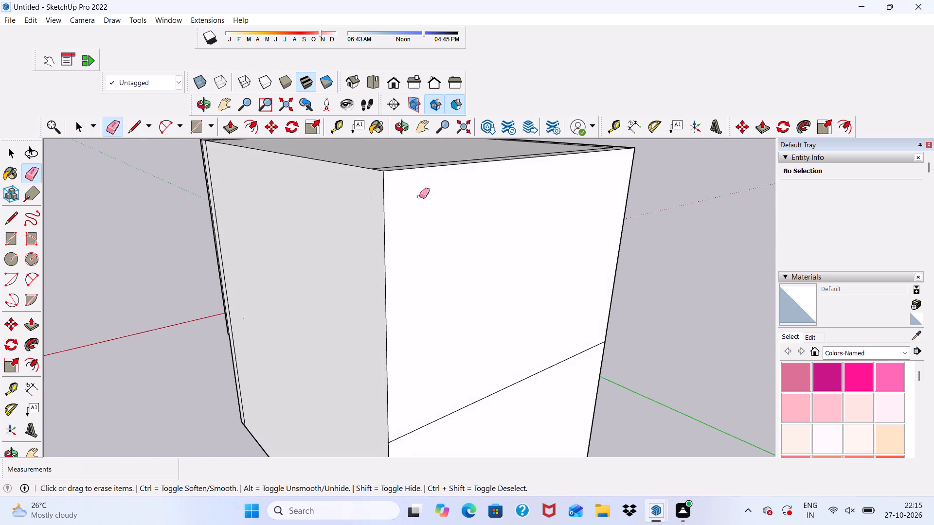
scroll(419, 196, down, 4)
drag(434, 305, 441, 362)
Erase the inner border lines on the roof along its rear, far side and front edges.
middle_drag(441, 263, 445, 340)
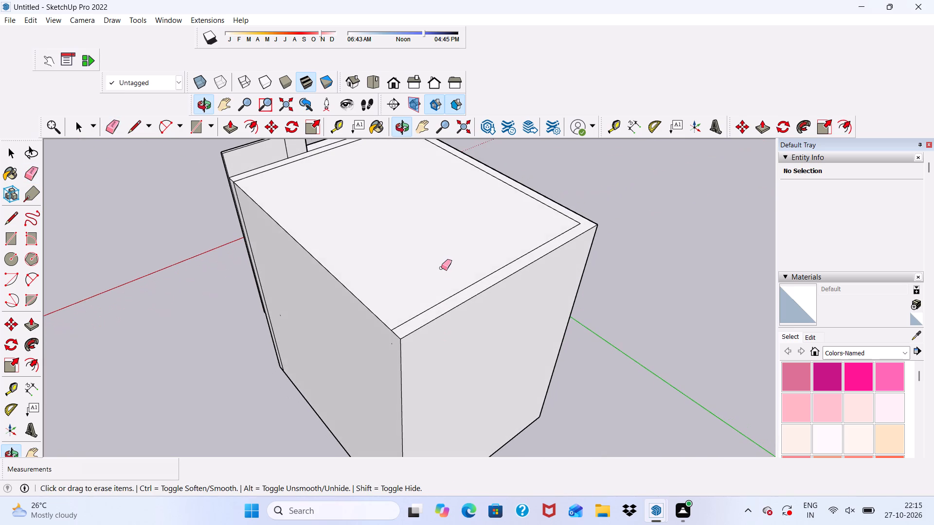
click(449, 295)
click(522, 194)
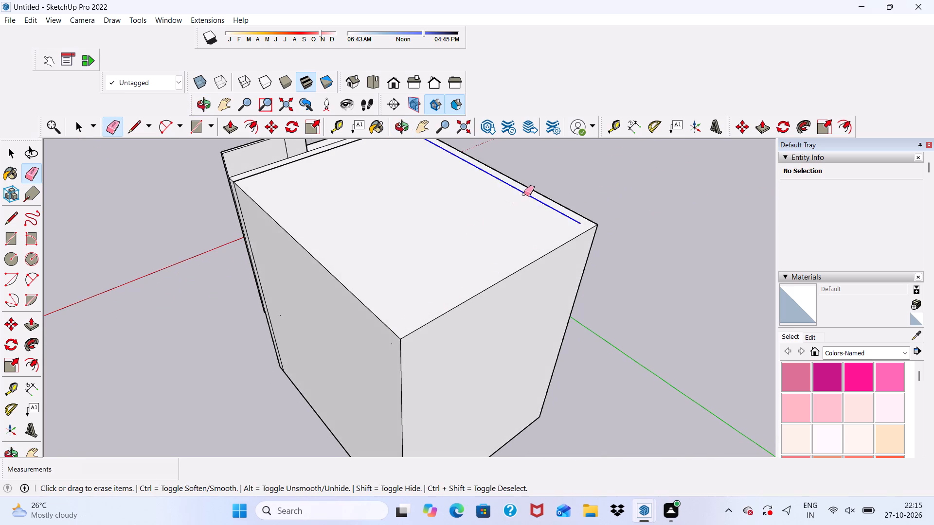
middle_drag(334, 227, 559, 241)
drag(305, 264, 310, 266)
scroll(289, 157, up, 4)
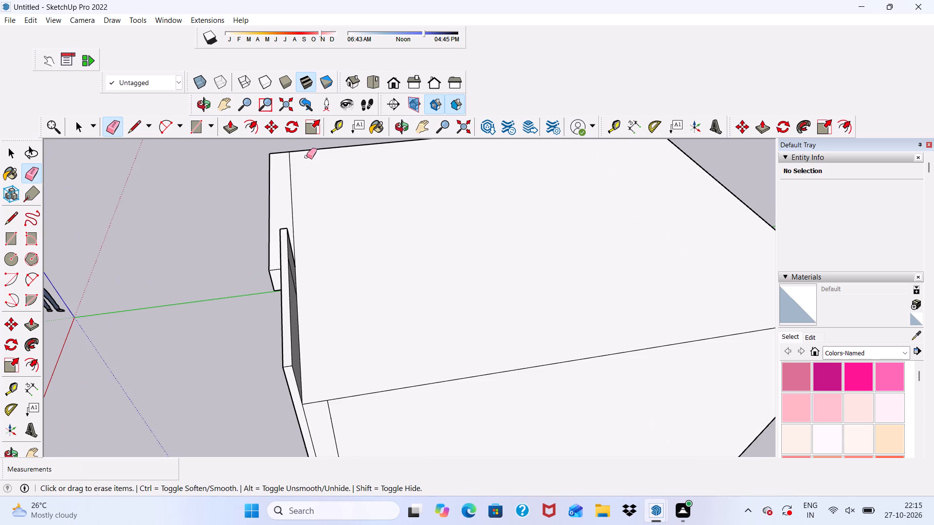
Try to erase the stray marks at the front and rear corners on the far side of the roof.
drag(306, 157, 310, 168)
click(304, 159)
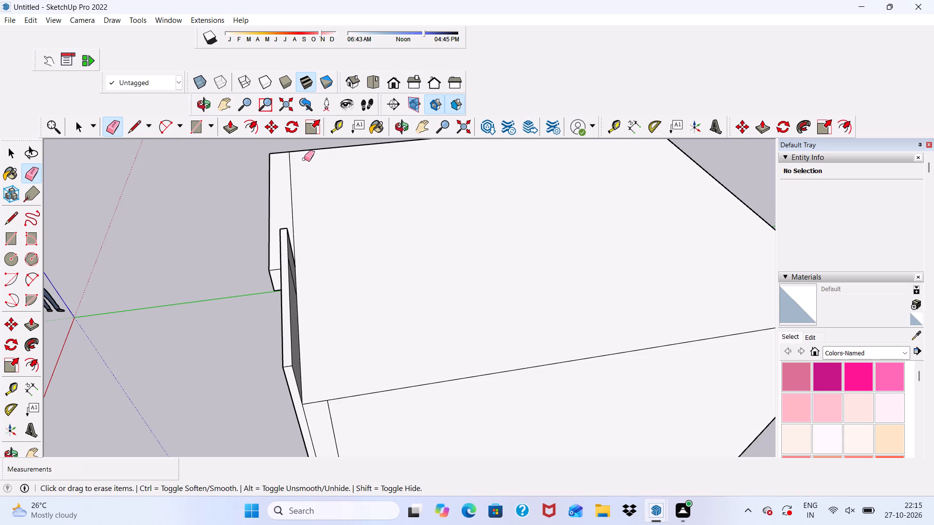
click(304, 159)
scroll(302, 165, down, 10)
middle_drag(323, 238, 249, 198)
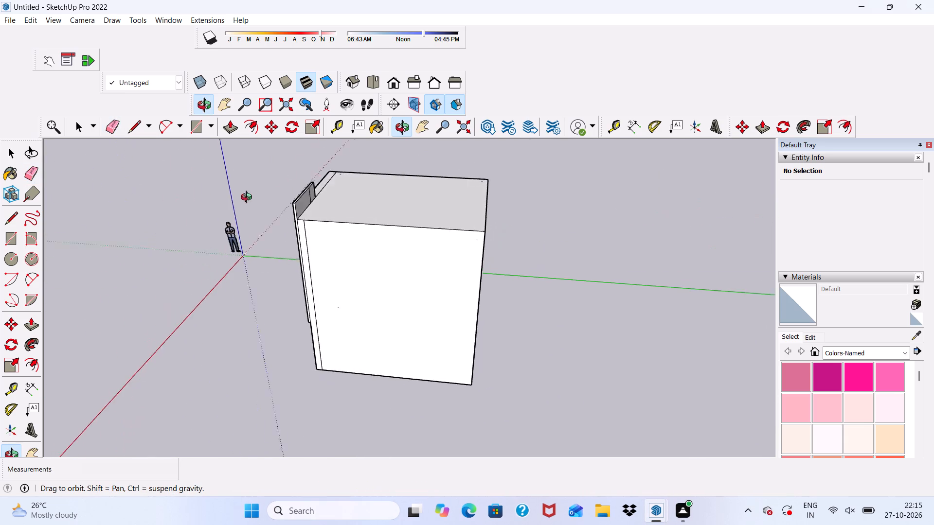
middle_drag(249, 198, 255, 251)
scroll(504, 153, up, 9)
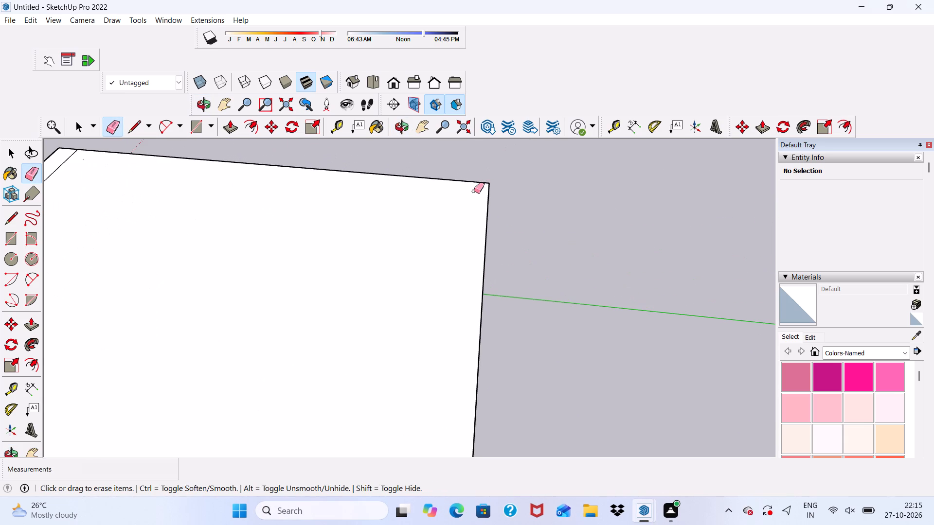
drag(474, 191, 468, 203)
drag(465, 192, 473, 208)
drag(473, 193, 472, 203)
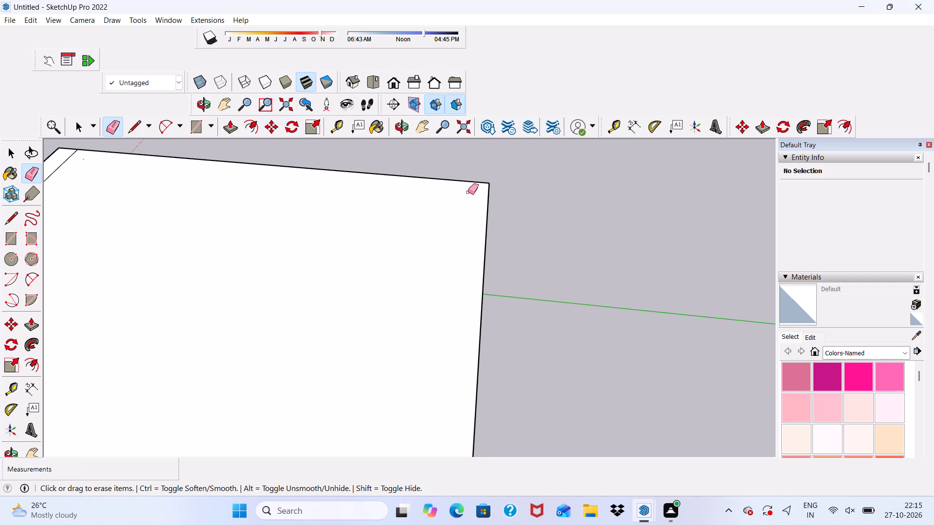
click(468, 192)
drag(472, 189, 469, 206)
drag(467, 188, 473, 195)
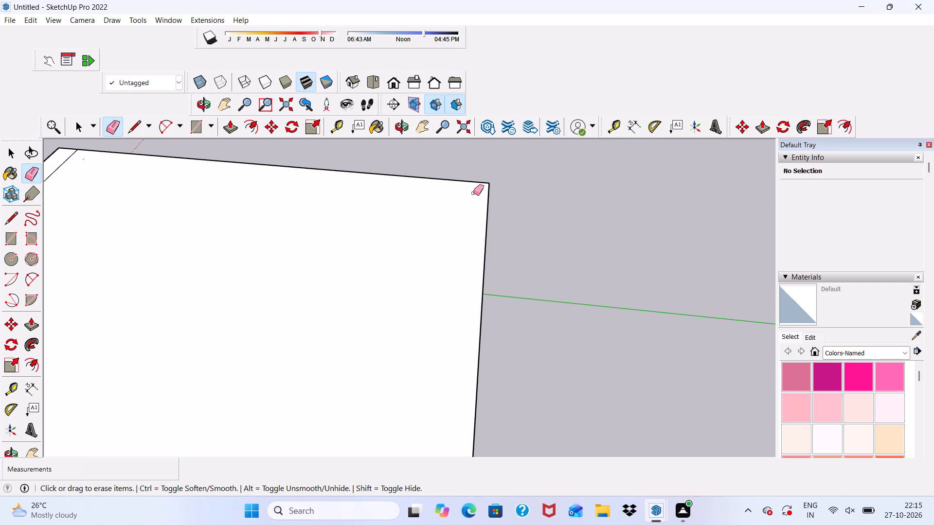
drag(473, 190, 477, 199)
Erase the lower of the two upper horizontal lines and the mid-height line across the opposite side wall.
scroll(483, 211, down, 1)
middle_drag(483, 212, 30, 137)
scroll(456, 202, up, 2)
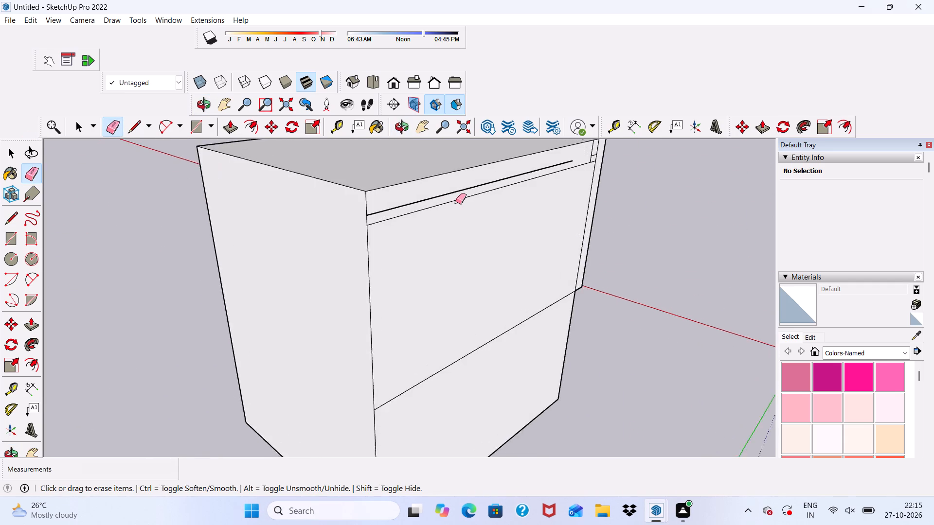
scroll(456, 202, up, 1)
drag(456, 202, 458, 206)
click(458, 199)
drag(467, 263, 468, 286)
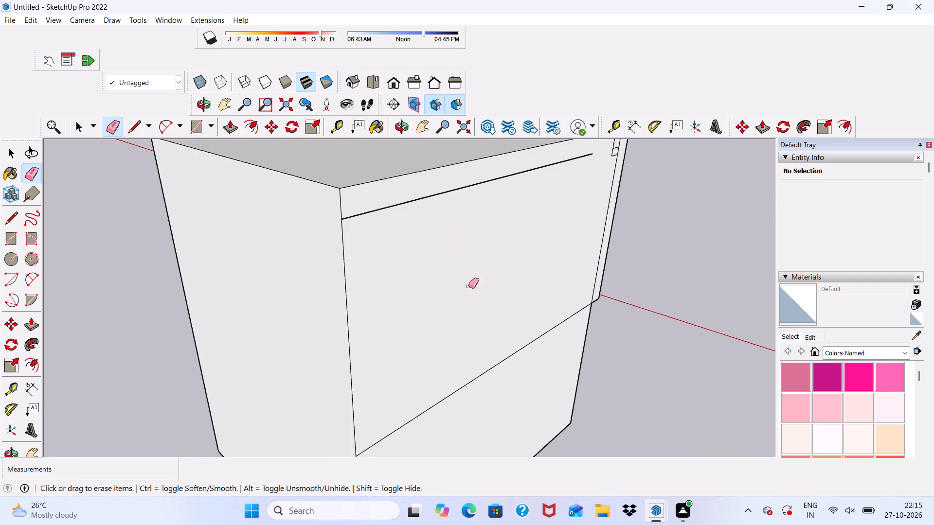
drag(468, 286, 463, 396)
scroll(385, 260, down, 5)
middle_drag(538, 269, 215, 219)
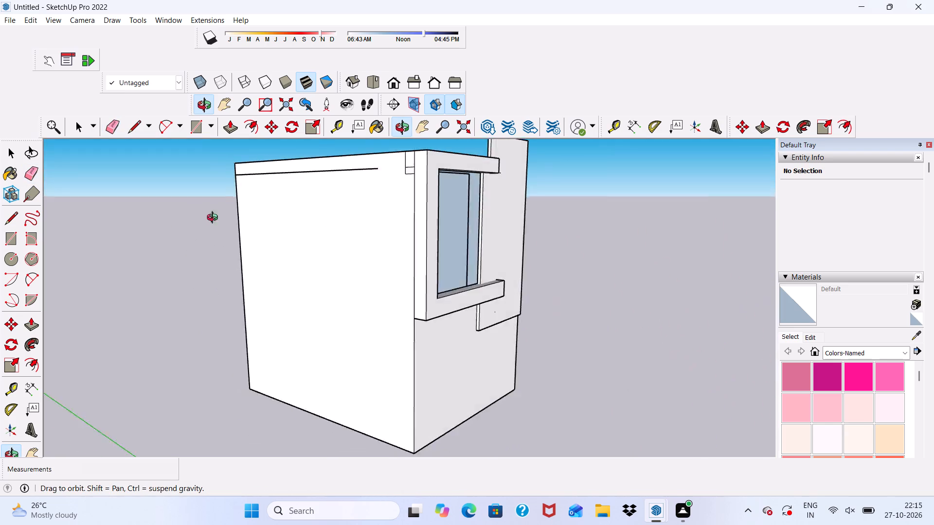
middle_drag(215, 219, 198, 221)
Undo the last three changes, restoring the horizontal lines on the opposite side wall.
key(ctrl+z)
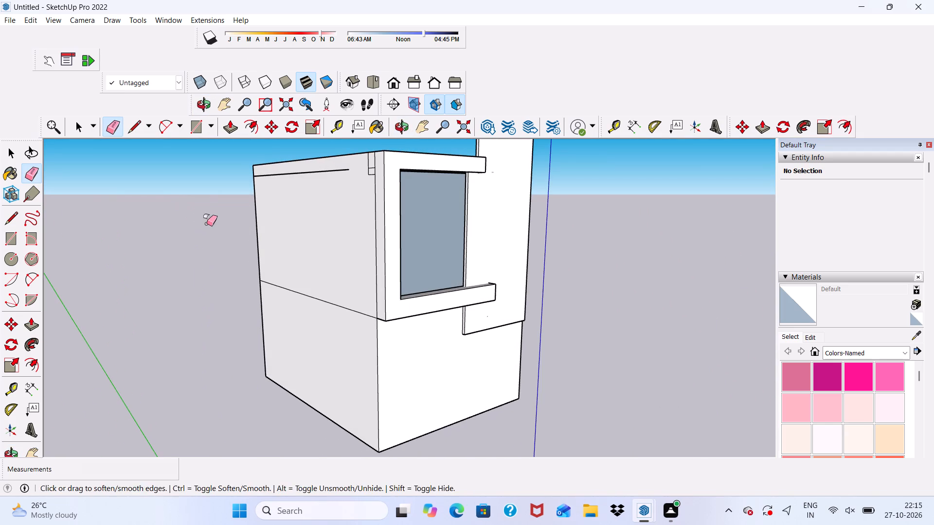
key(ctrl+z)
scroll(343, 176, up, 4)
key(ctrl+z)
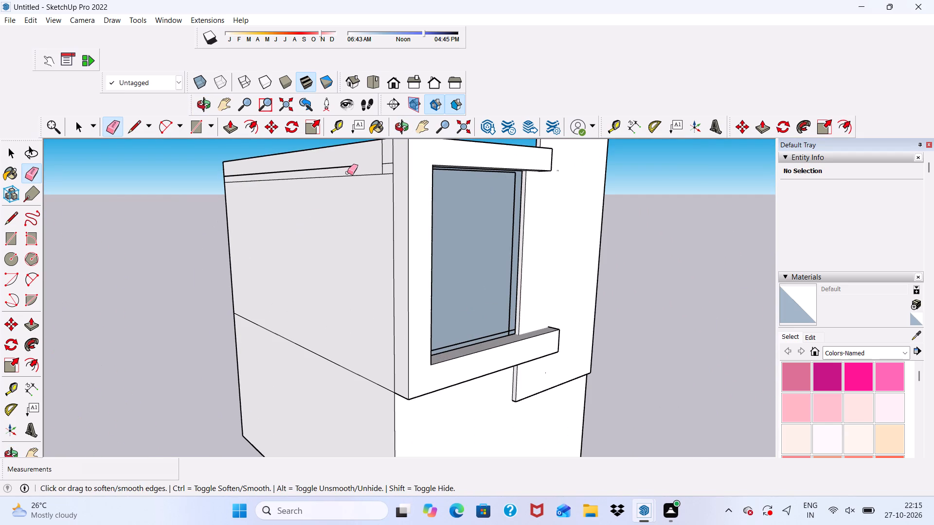
Undo one more change to bring back the missing back face of the balcony opening.
key(ctrl+z)
Erase the two horizontal lines running across the upper part of the side wall.
scroll(368, 157, up, 4)
drag(329, 173, 337, 167)
drag(337, 168, 341, 178)
drag(341, 169, 344, 188)
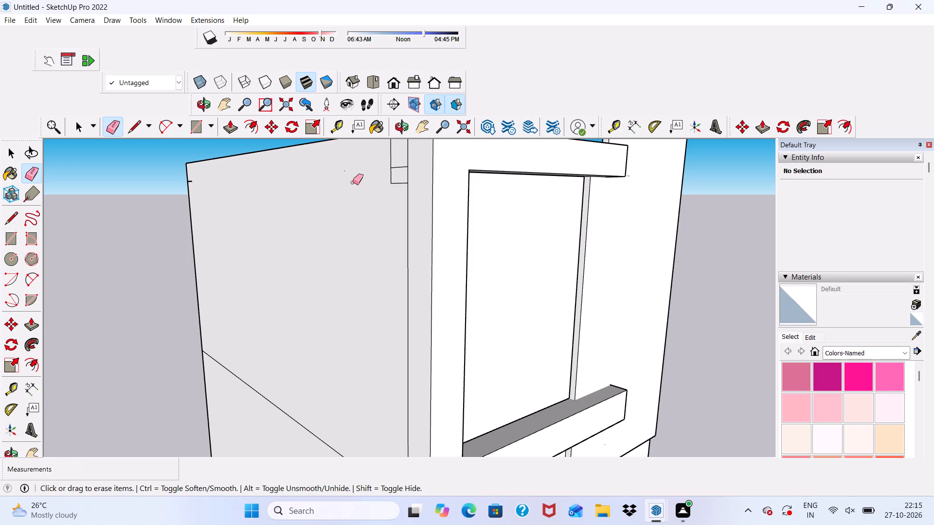
Erase the short horizontal and vertical line segments near the side wall's upper front corner.
drag(407, 166, 394, 185)
drag(393, 164, 412, 254)
scroll(332, 182, down, 5)
middle_drag(359, 226, 360, 296)
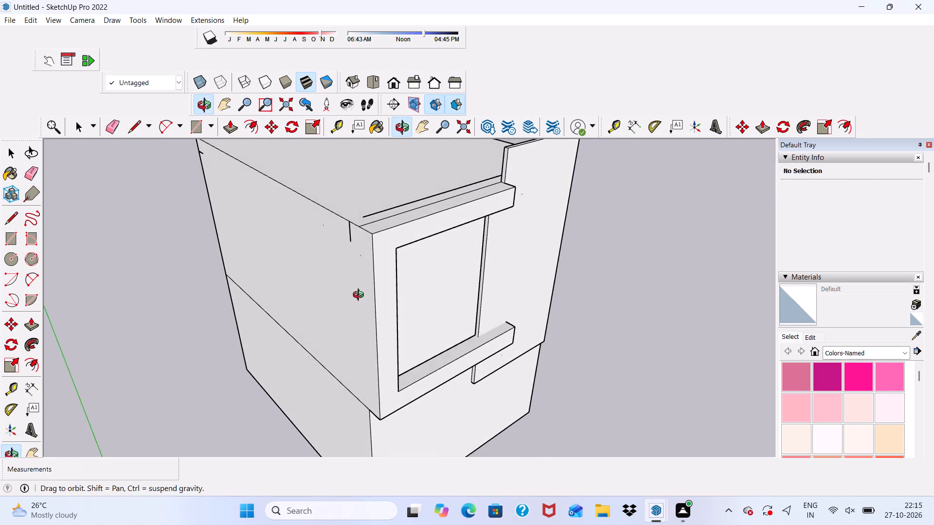
middle_drag(360, 296, 361, 297)
scroll(343, 235, up, 3)
drag(344, 221, 367, 264)
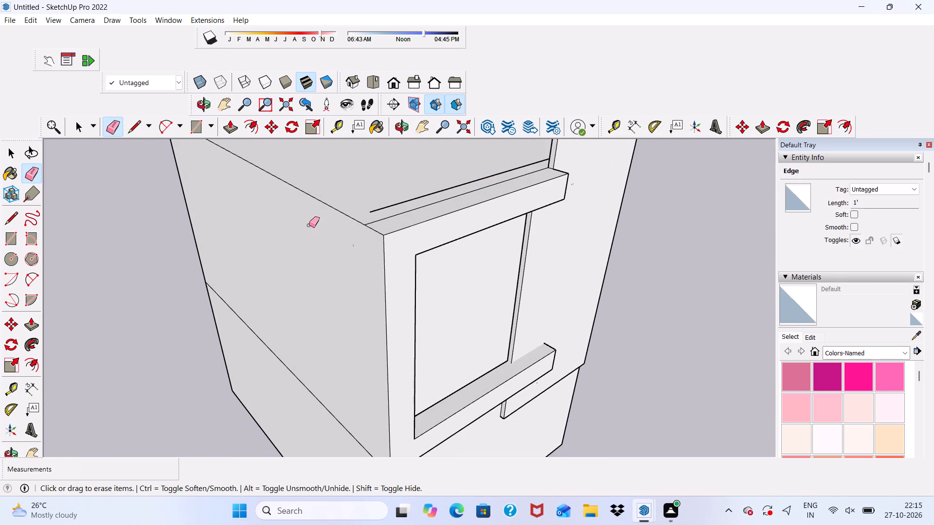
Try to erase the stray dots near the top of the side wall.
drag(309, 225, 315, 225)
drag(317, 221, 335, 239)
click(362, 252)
Erase the mid-height line running across the side wall.
drag(359, 245, 344, 285)
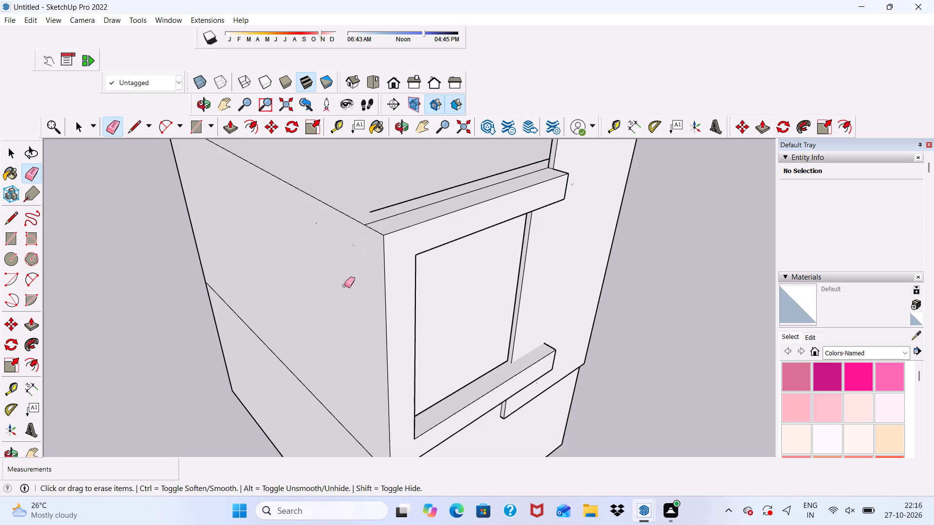
drag(344, 285, 278, 389)
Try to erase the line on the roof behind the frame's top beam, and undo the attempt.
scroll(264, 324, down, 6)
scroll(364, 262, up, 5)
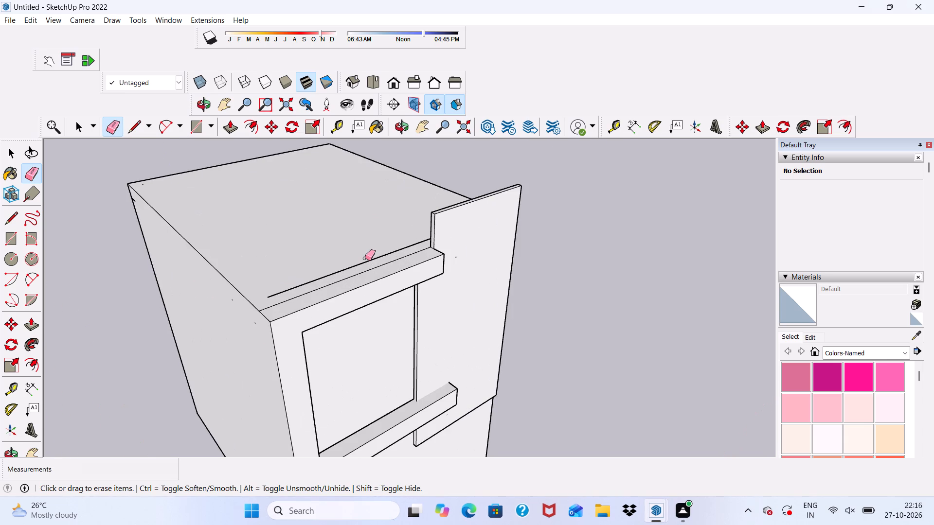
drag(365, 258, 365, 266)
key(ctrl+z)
Erase the stray mark at the roof's rear corner above the side wall, undoing any erasure that breaks the roof.
scroll(356, 223, down, 4)
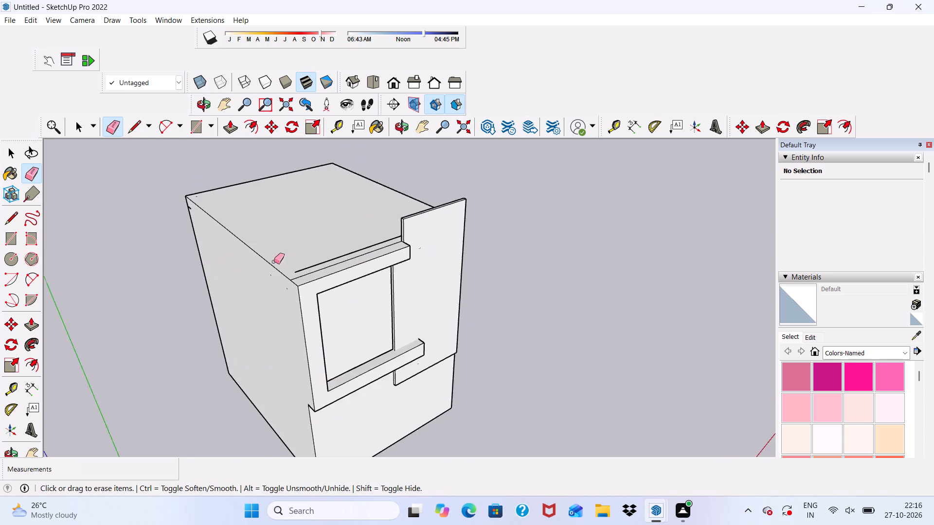
scroll(274, 262, down, 1)
scroll(162, 232, up, 4)
scroll(199, 197, down, 2)
scroll(200, 197, up, 8)
drag(200, 204, 202, 214)
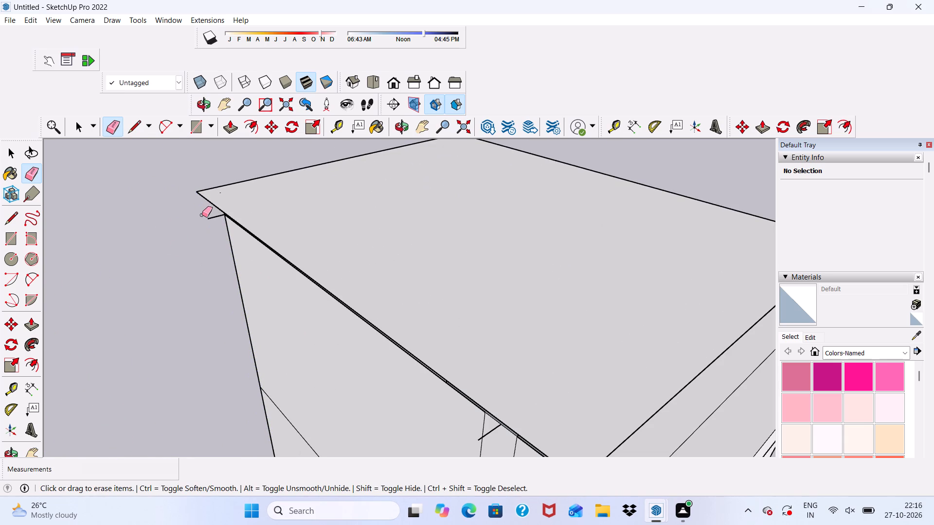
key(ctrl+z)
ctrl+scroll(205, 212, up, 4)
drag(204, 209, 207, 225)
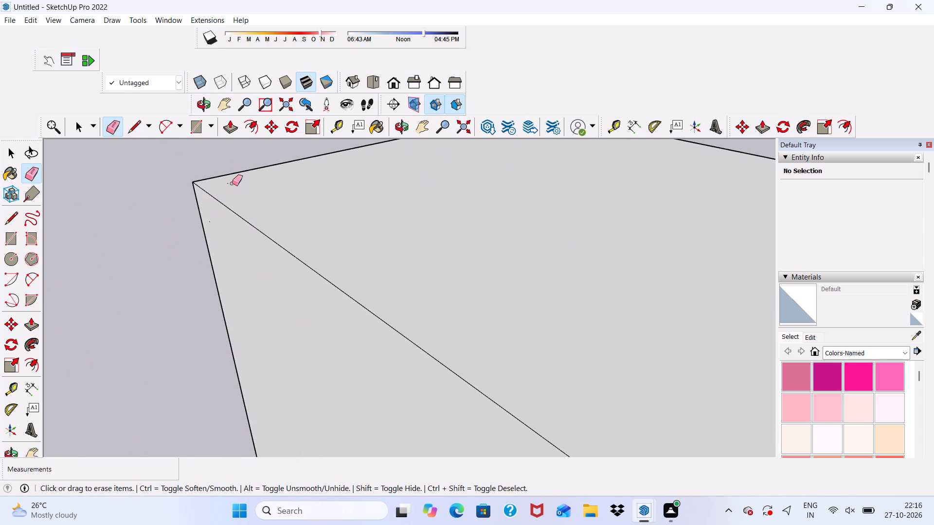
drag(232, 180, 227, 185)
drag(211, 216, 210, 223)
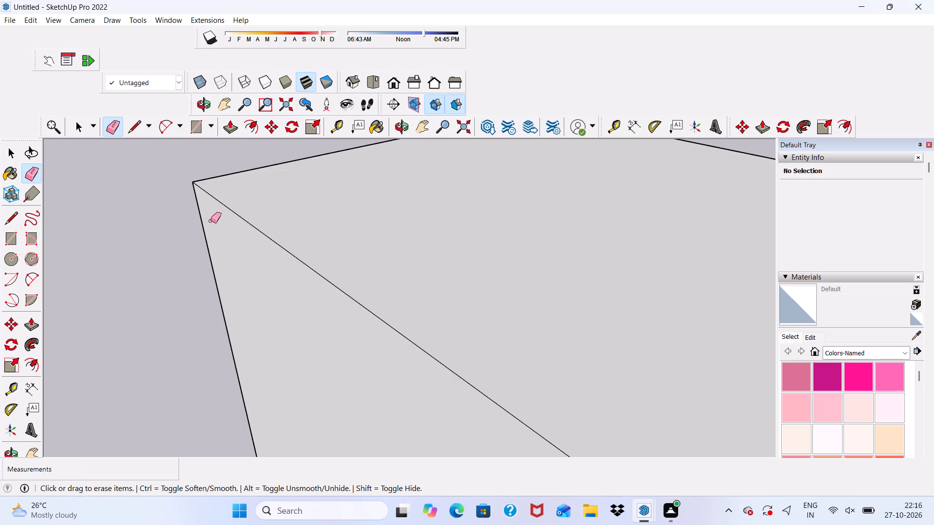
Push/Pull the narrow vertical strip on the side of the balcony recess about 6 5/16" until flush with the frame's inner edge.
scroll(222, 199, down, 14)
middle_drag(288, 260, 69, 175)
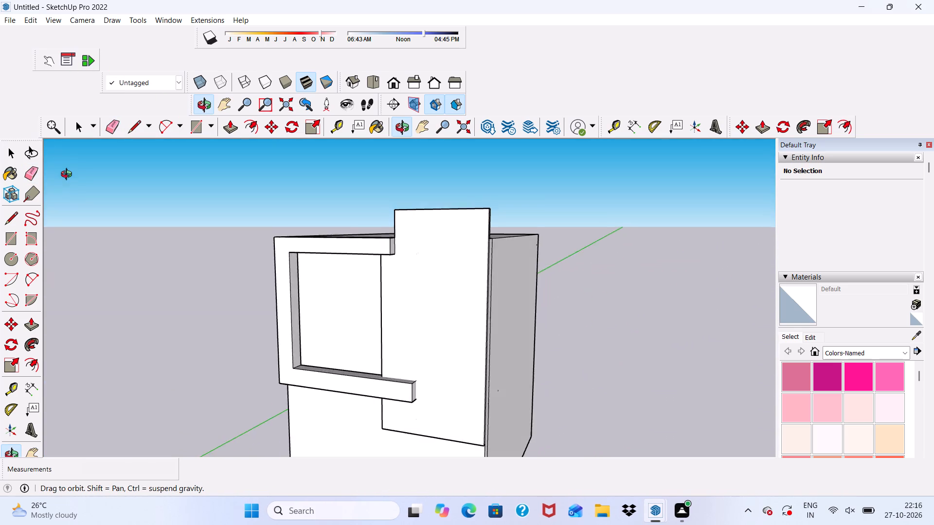
middle_drag(69, 175, 0, 91)
scroll(253, 262, up, 15)
key(space)
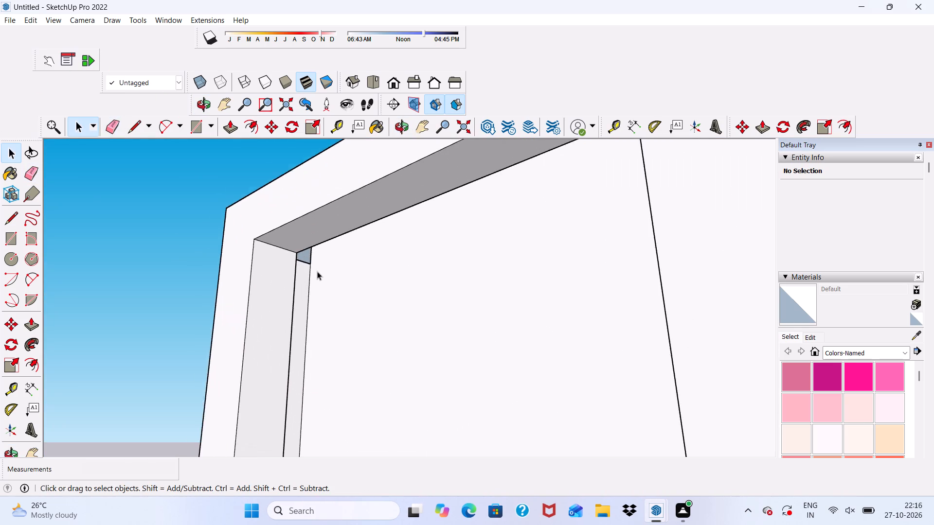
scroll(317, 271, up, 8)
click(288, 273)
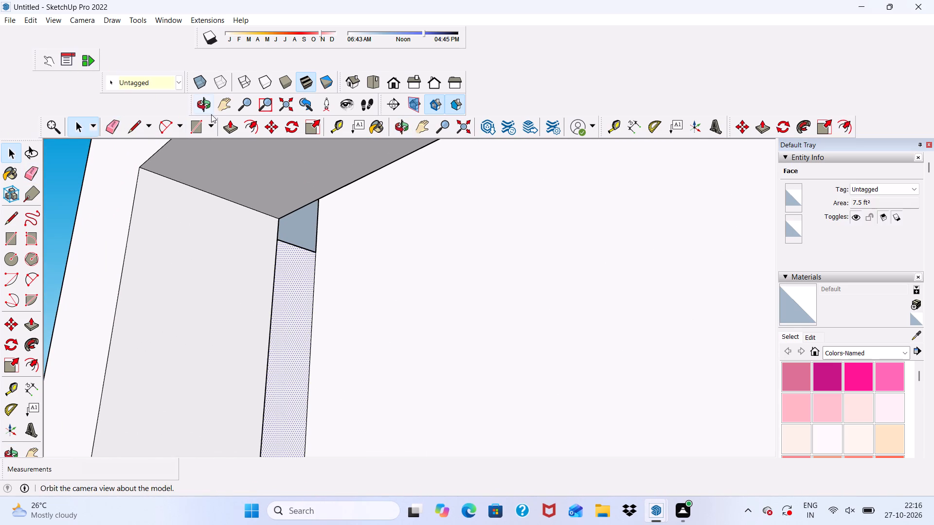
click(230, 126)
click(289, 278)
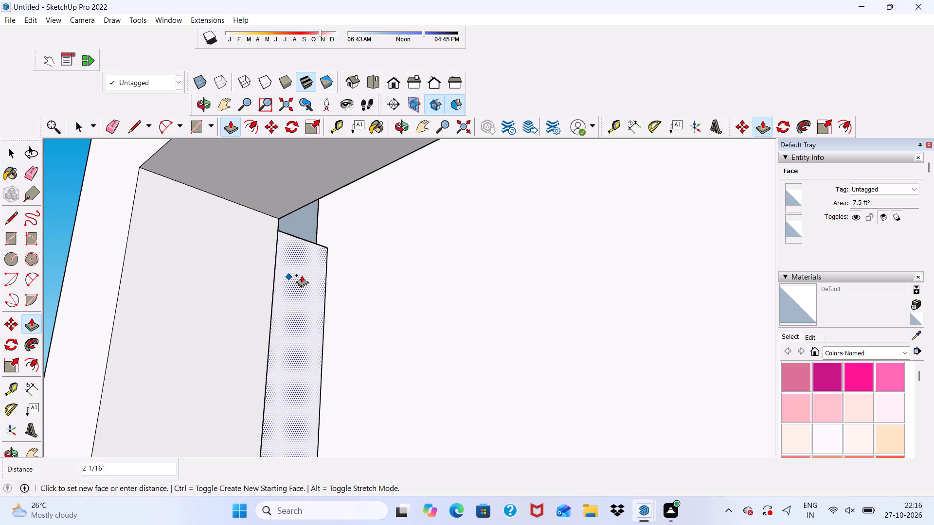
scroll(353, 179, down, 4)
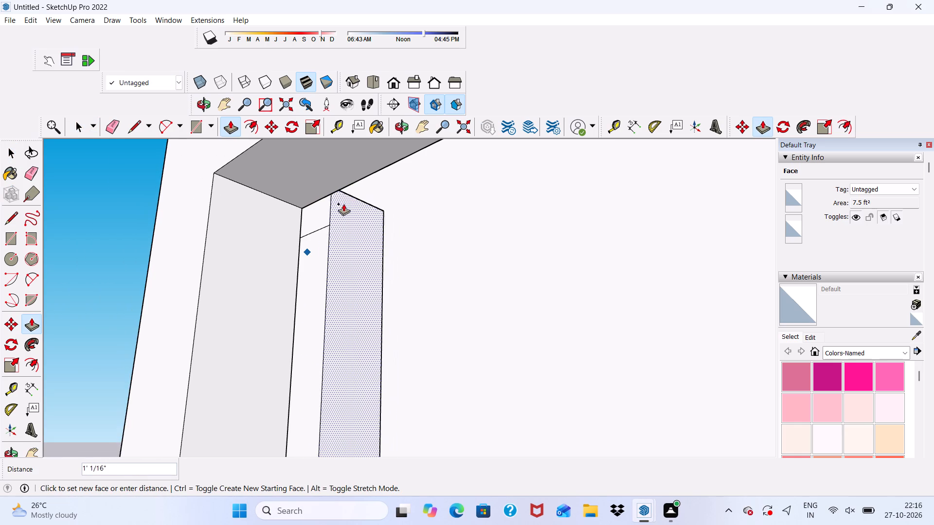
scroll(317, 217, up, 3)
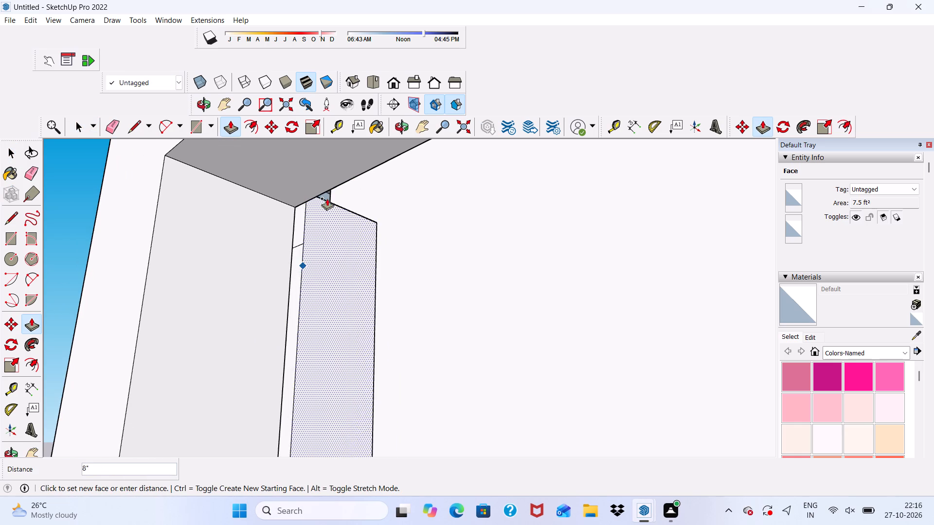
click(286, 231)
scroll(308, 206, up, 6)
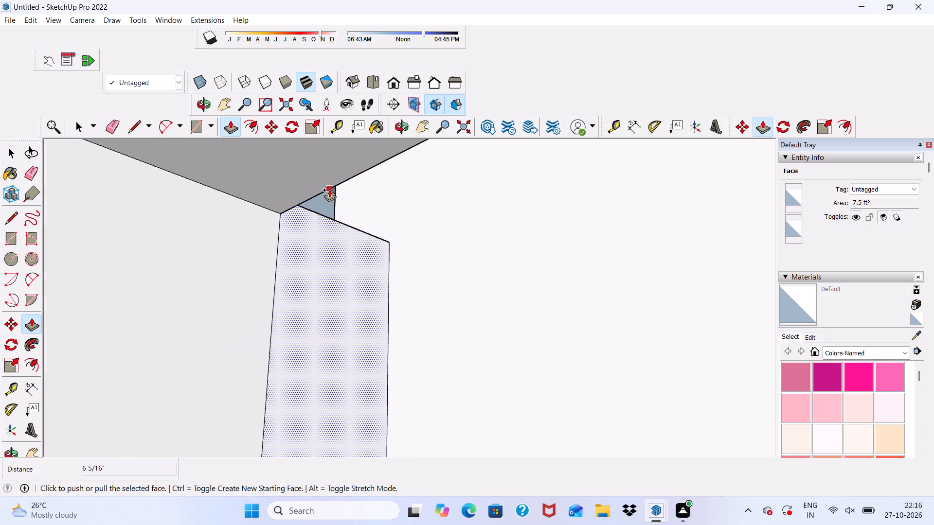
Push/Pull the face exposed in the gap at the balcony recess's upper corner to line up with the adjoining strip.
scroll(329, 190, up, 5)
key(space)
click(283, 200)
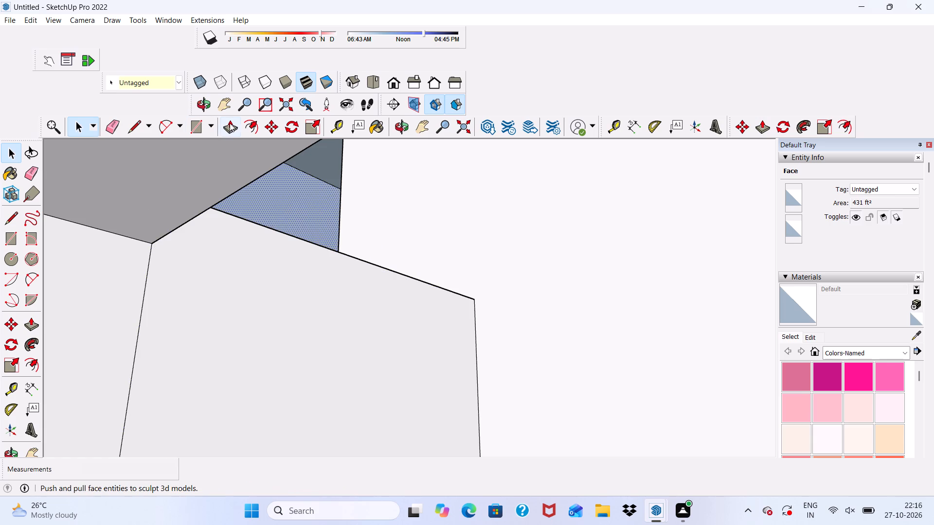
click(232, 125)
click(279, 196)
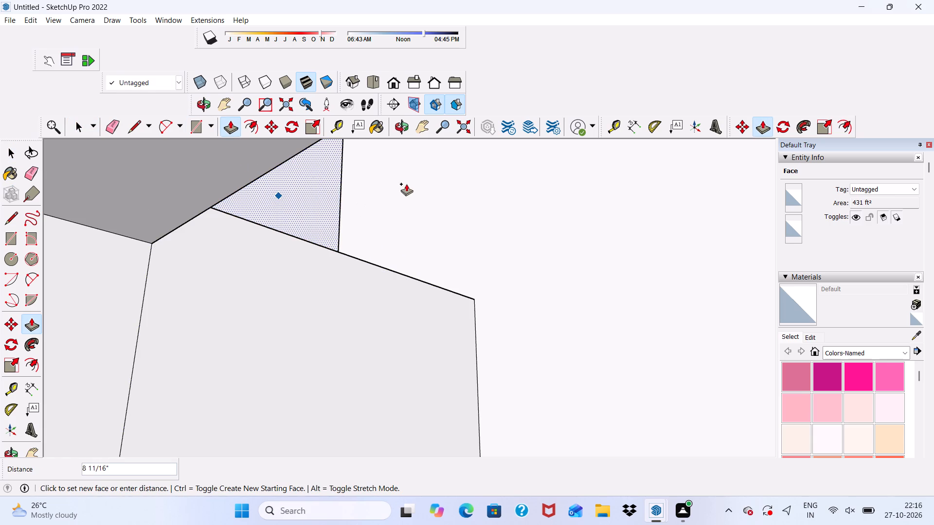
click(428, 170)
scroll(305, 195, down, 6)
middle_drag(383, 228, 187, 242)
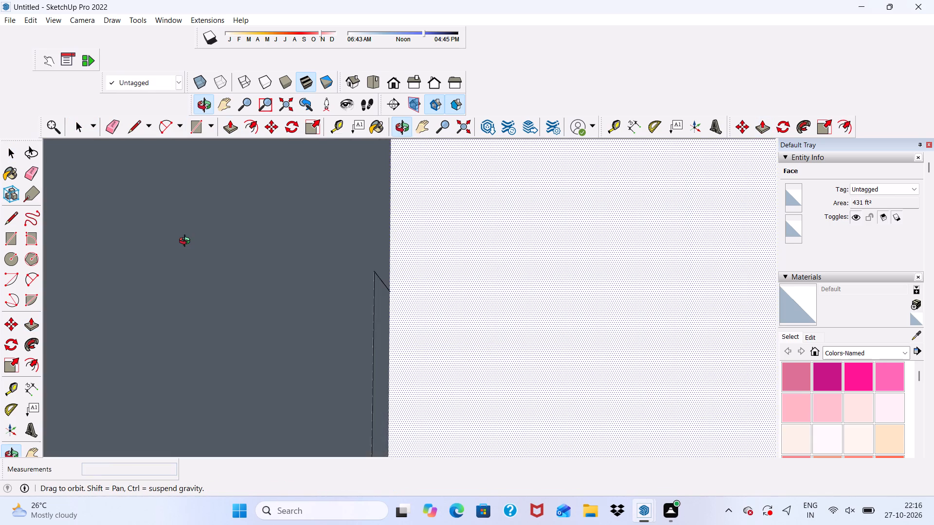
middle_drag(187, 242, 259, 259)
click(255, 232)
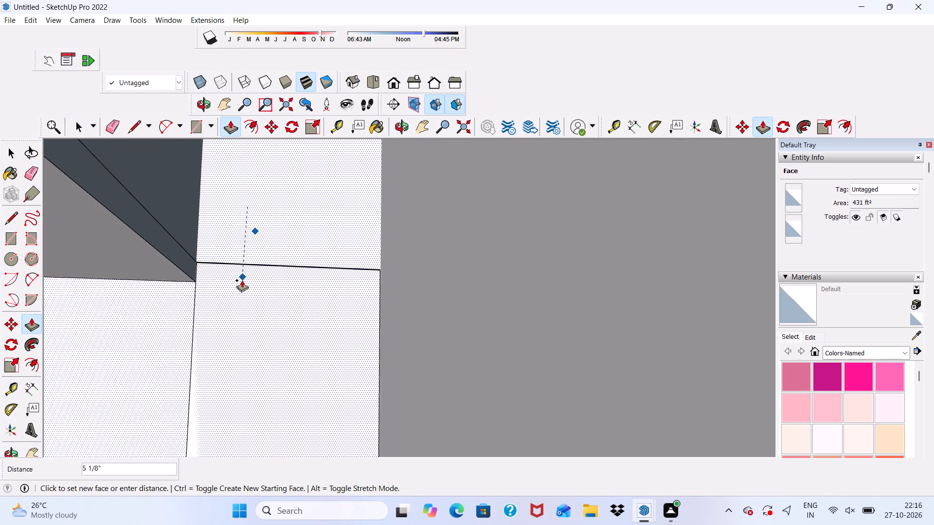
click(242, 280)
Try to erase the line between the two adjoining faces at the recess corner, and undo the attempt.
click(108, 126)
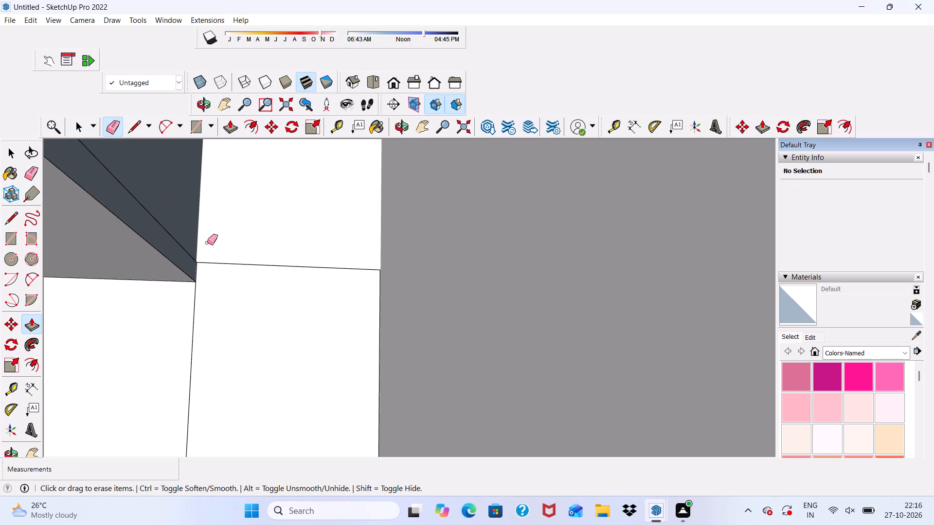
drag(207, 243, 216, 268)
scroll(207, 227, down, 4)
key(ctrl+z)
Erase the extra vertical lines running down the front of the C-shaped frame's side post.
scroll(207, 226, down, 7)
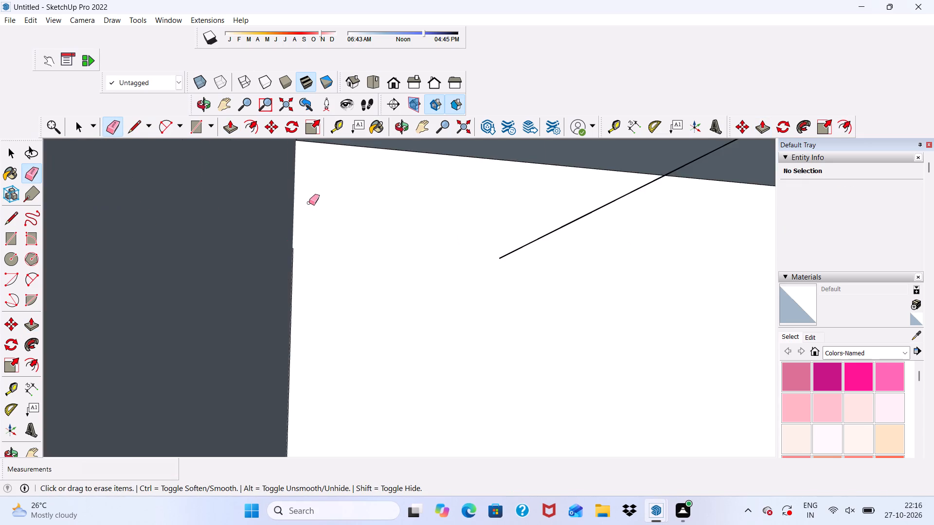
scroll(309, 203, down, 4)
click(393, 84)
scroll(289, 196, down, 9)
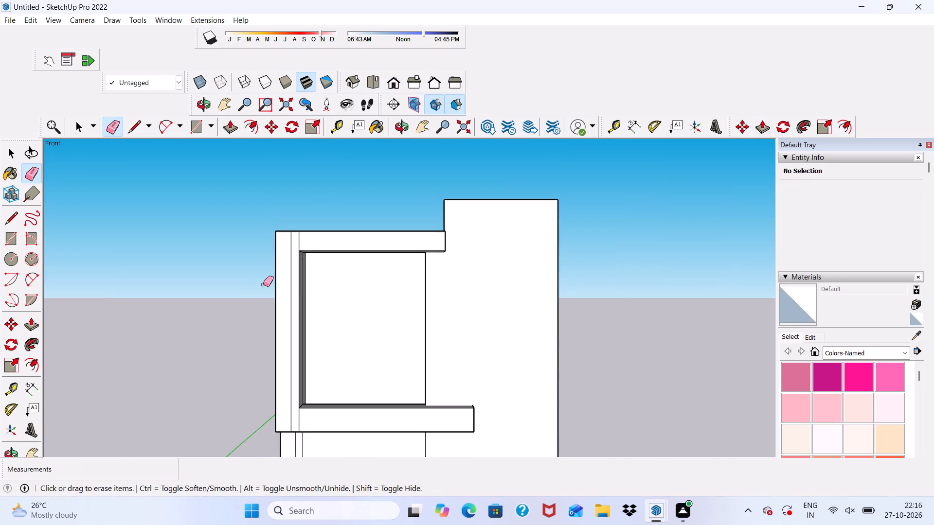
middle_drag(263, 284, 263, 243)
scroll(307, 233, up, 5)
drag(294, 230, 306, 230)
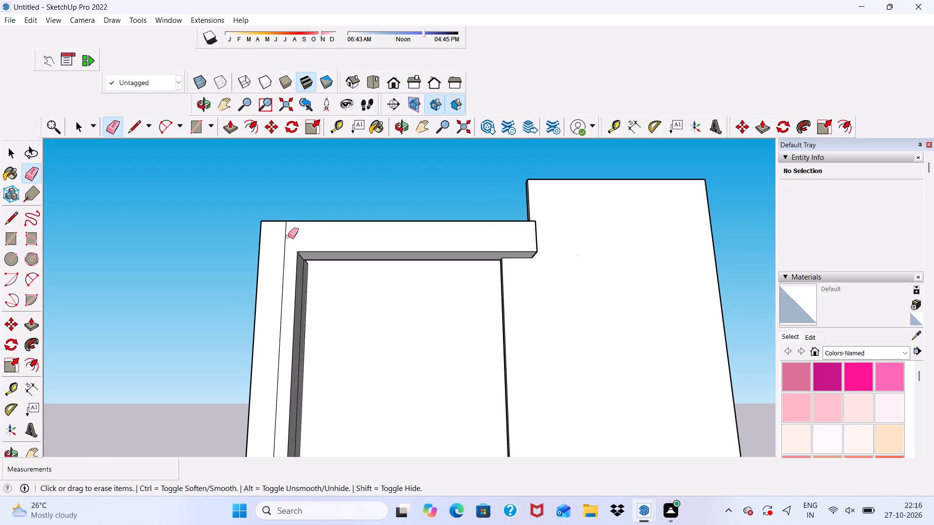
drag(288, 236, 281, 264)
Erase the vertical line on the inner side face of the balcony recess, including its leftover stub at the top corner.
scroll(274, 228, down, 4)
middle_drag(274, 285, 188, 259)
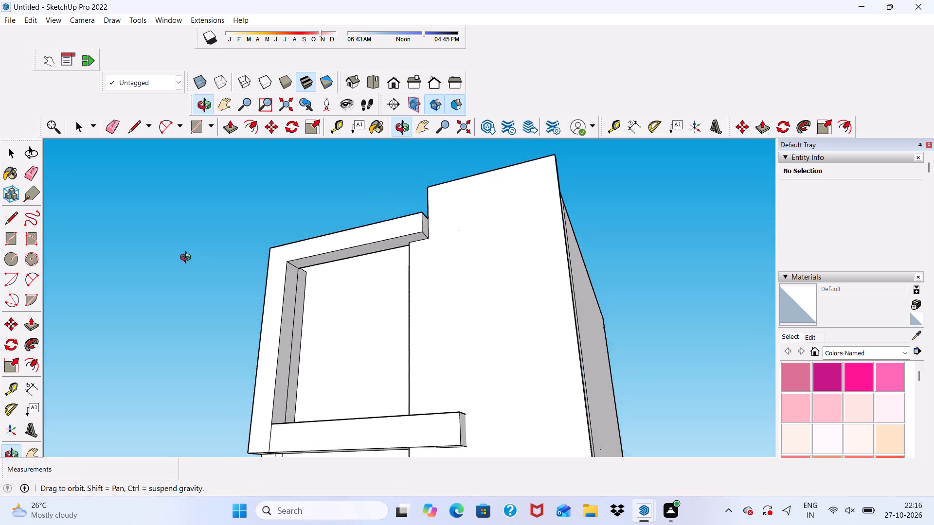
middle_drag(188, 259, 192, 264)
scroll(310, 320, up, 1)
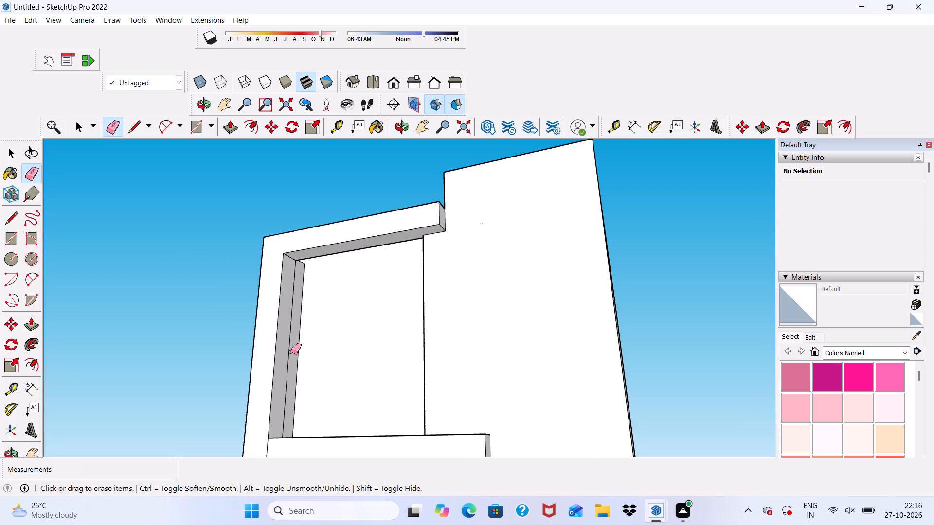
click(291, 352)
drag(291, 352, 286, 364)
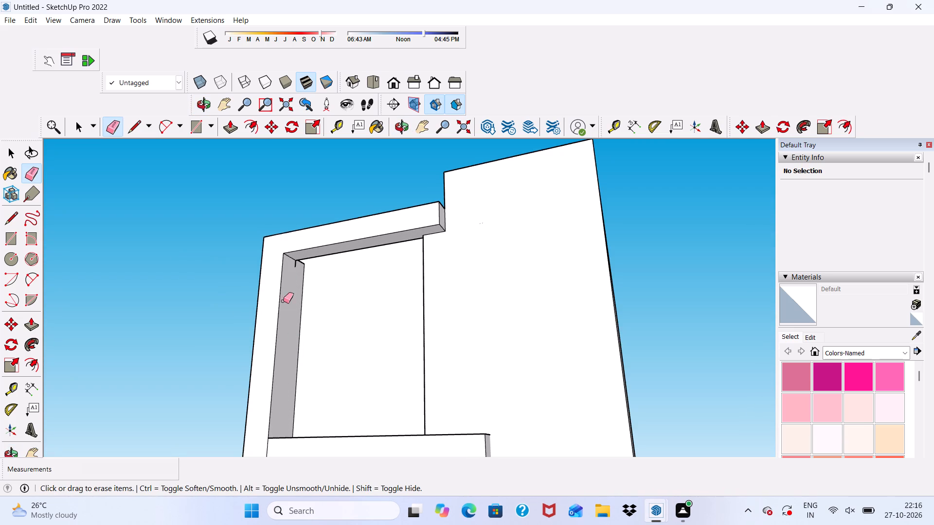
scroll(294, 266, up, 14)
scroll(298, 258, down, 1)
middle_drag(296, 268, 252, 158)
click(288, 287)
Push/Pull the narrow strip beneath the frame's top beam about 1' 3/8" to close the gap above the balcony.
key(space)
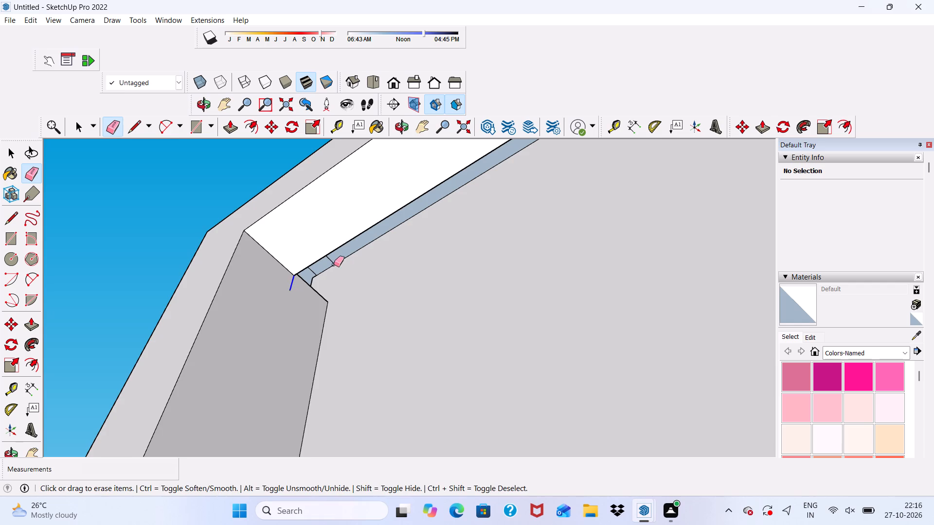
scroll(368, 253, up, 1)
click(367, 235)
click(229, 127)
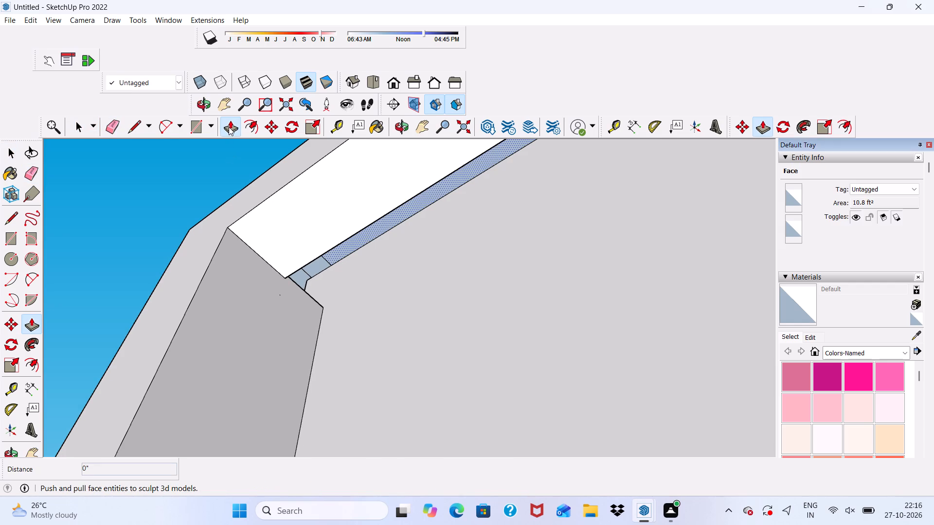
click(353, 237)
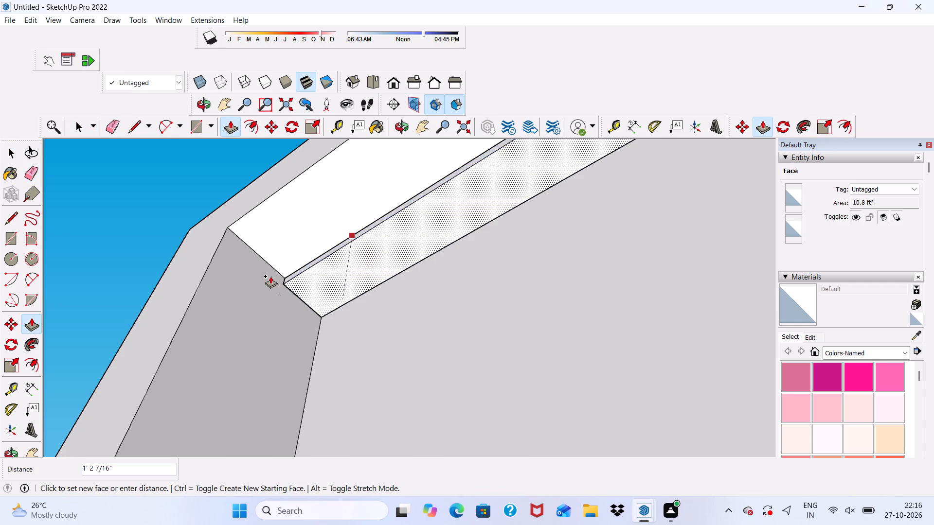
scroll(295, 274, up, 2)
click(284, 271)
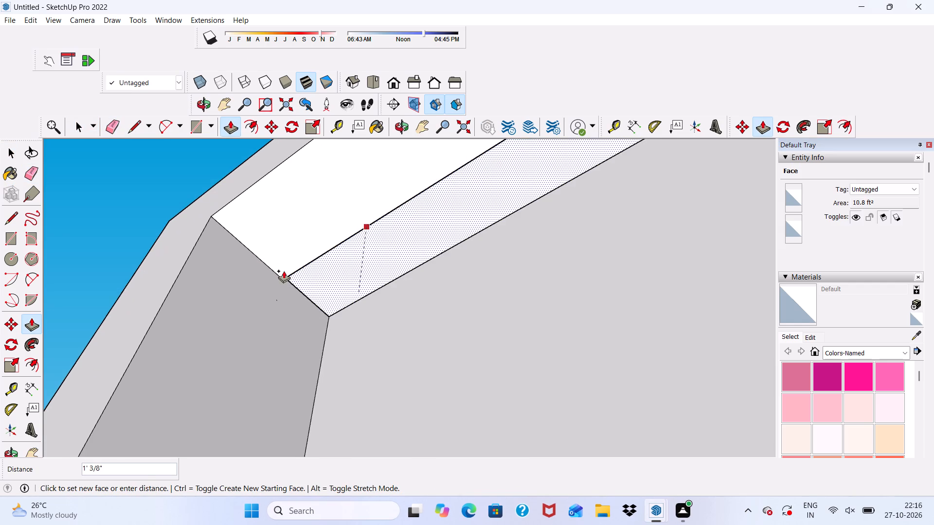
Examine the closed balcony recess and the frame from below and in front, and clear the selection.
scroll(285, 258, down, 15)
middle_drag(349, 277, 540, 309)
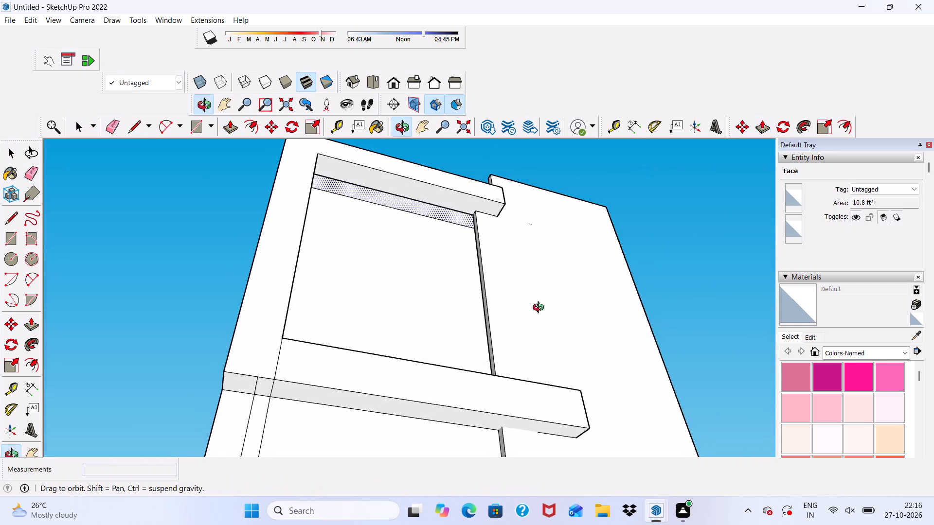
middle_drag(540, 309, 540, 301)
scroll(525, 249, up, 4)
key(space)
scroll(519, 242, down, 4)
middle_drag(475, 298, 277, 466)
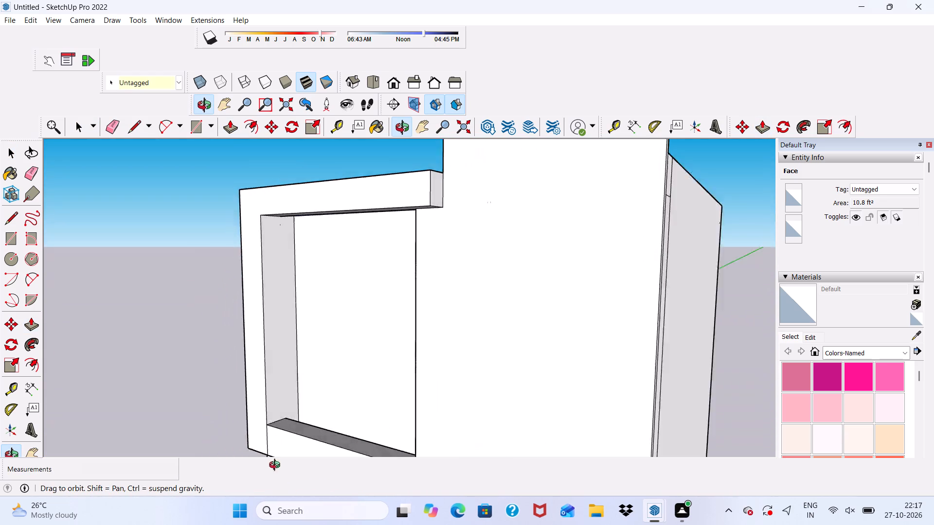
middle_drag(277, 466, 428, 305)
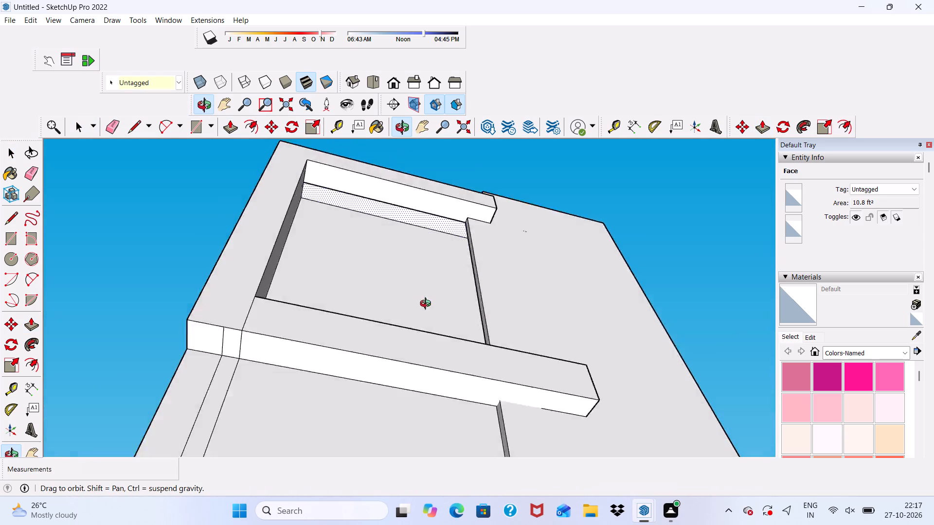
middle_drag(428, 305, 339, 387)
click(726, 234)
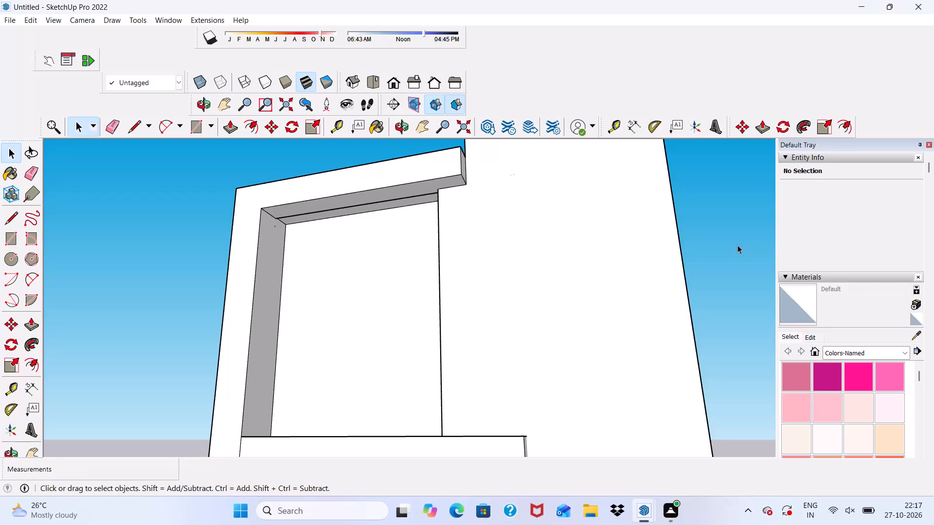
Push/Pull the inner strip of the ceiling beneath the frame's top beam about 9/16" to level it with the adjoining strip.
scroll(737, 245, up, 4)
scroll(694, 218, down, 5)
middle_drag(530, 247, 400, 278)
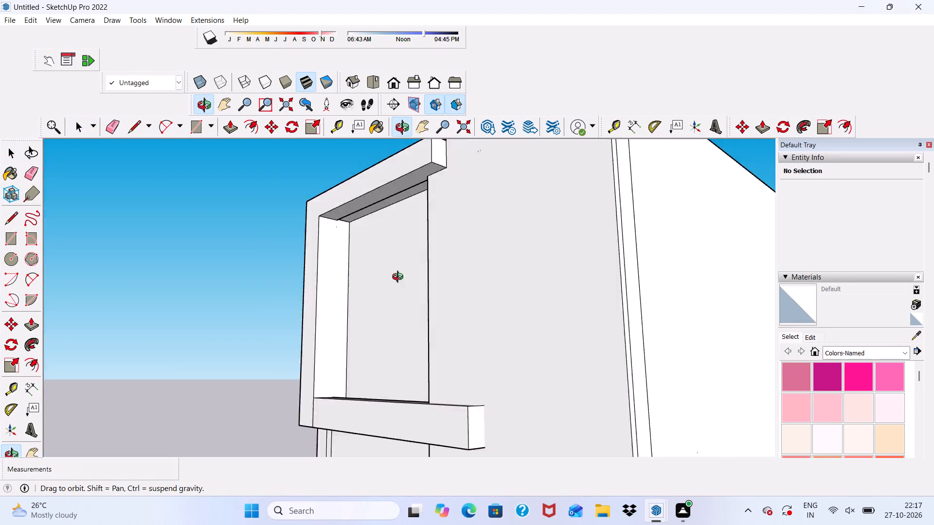
middle_drag(400, 278, 366, 285)
scroll(288, 237, up, 4)
scroll(168, 153, down, 1)
click(110, 122)
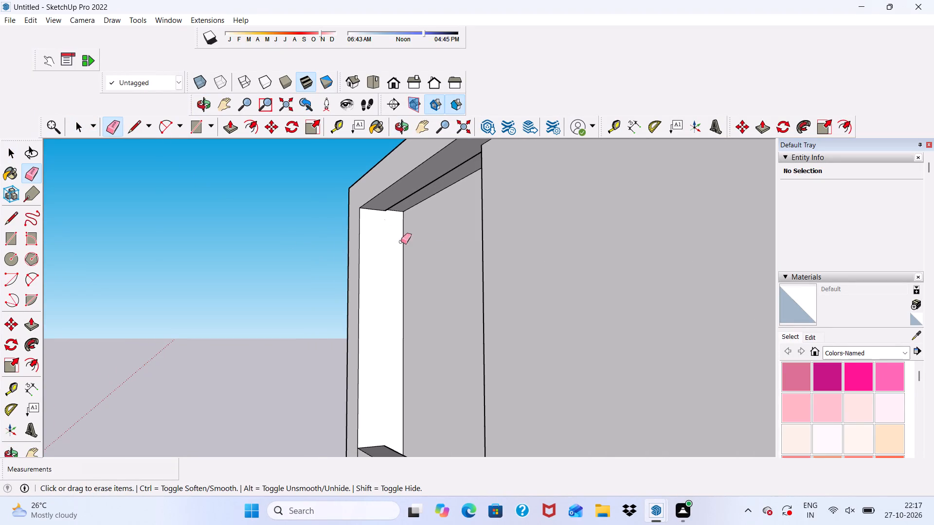
scroll(436, 251, up, 2)
scroll(390, 228, down, 1)
middle_drag(388, 228, 355, 186)
key(space)
scroll(389, 188, up, 2)
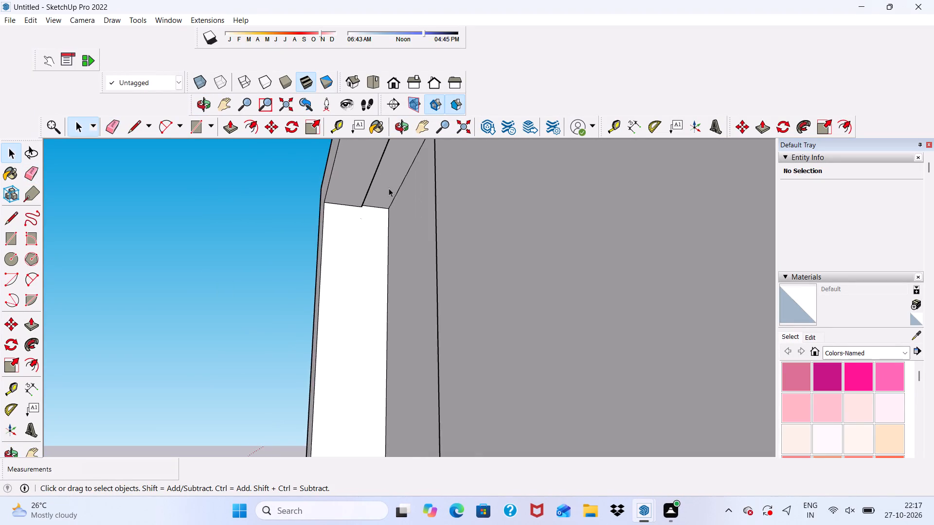
scroll(389, 188, up, 3)
click(389, 181)
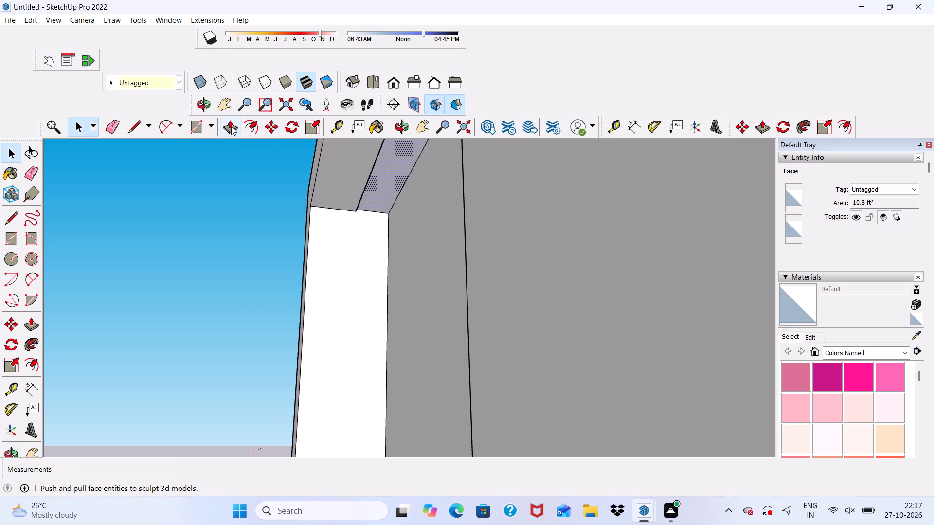
click(231, 126)
click(394, 193)
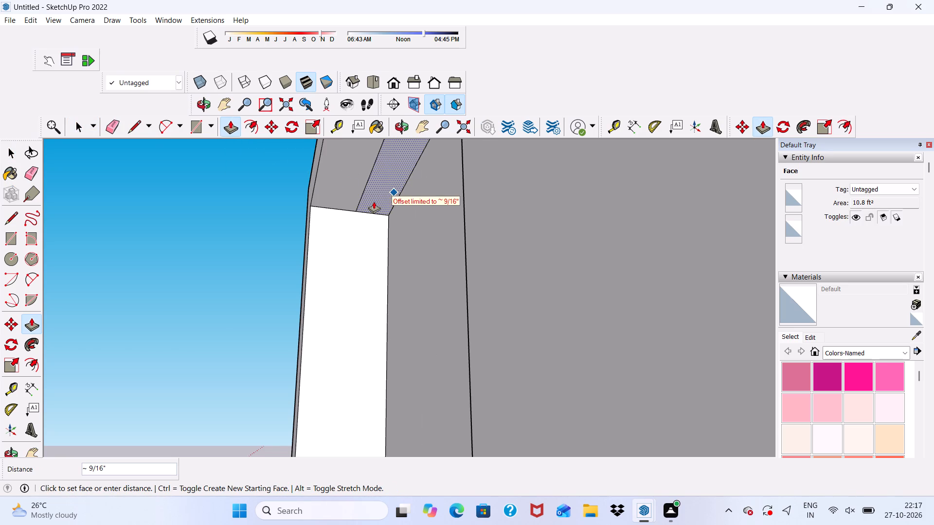
click(374, 201)
Erase the lengthwise dividing line on the underside of the frame's top beam.
scroll(323, 185, down, 5)
middle_drag(343, 218, 401, 213)
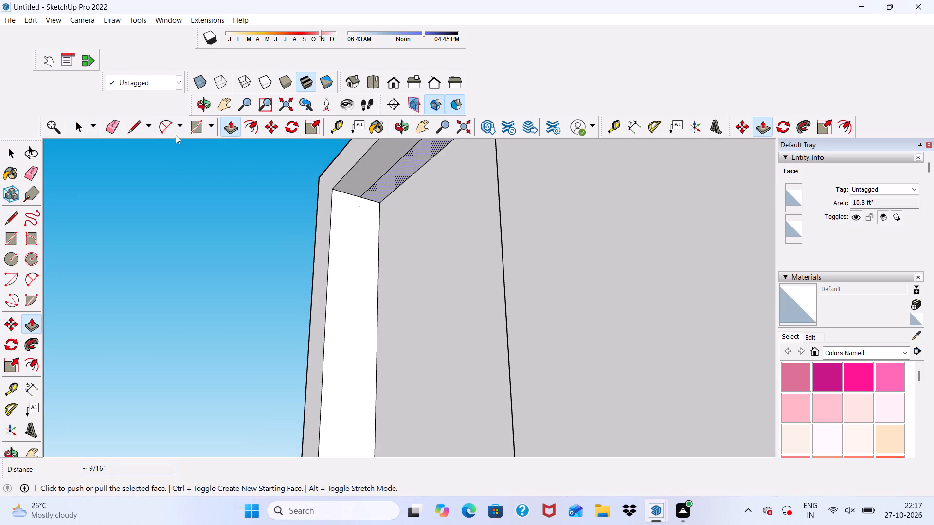
click(111, 126)
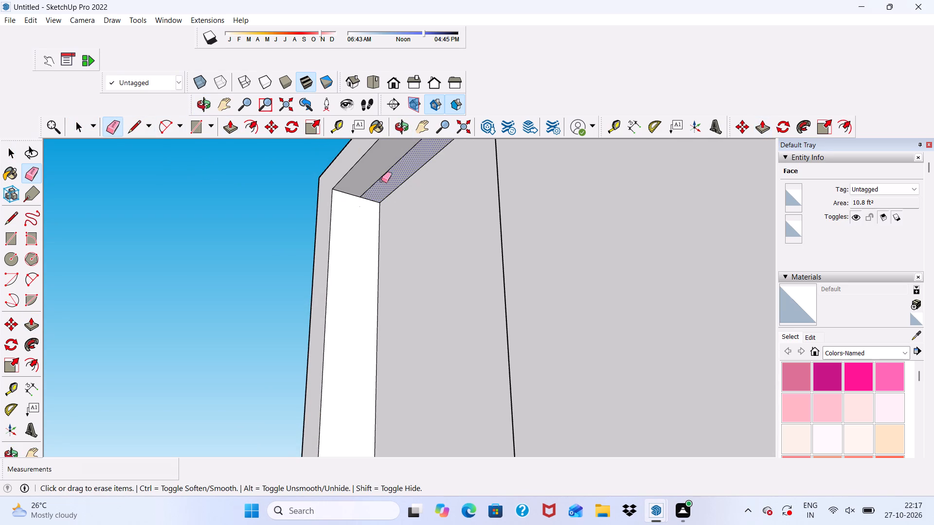
drag(384, 170, 388, 176)
scroll(355, 185, down, 8)
Erase the short vertical line where the frame's side post meets its bottom beam.
middle_drag(380, 234, 620, 217)
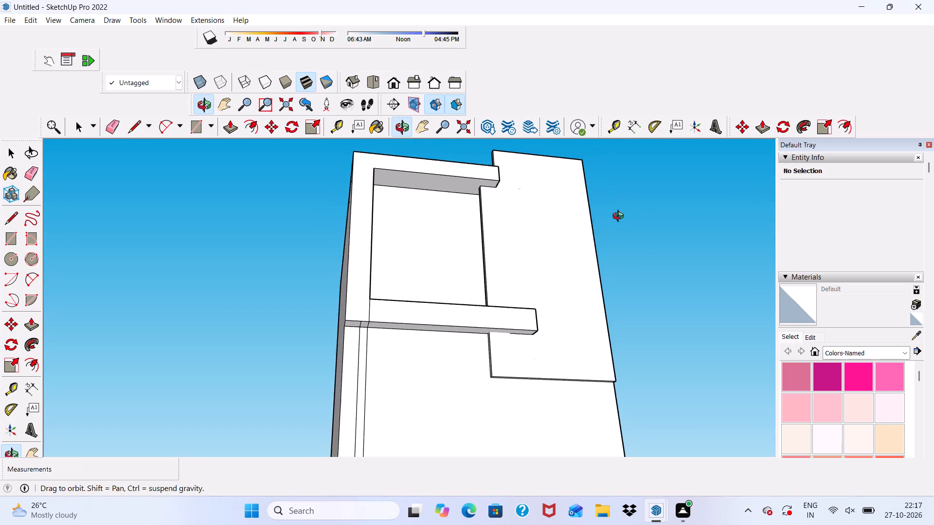
middle_drag(620, 217, 493, 312)
scroll(399, 374, up, 8)
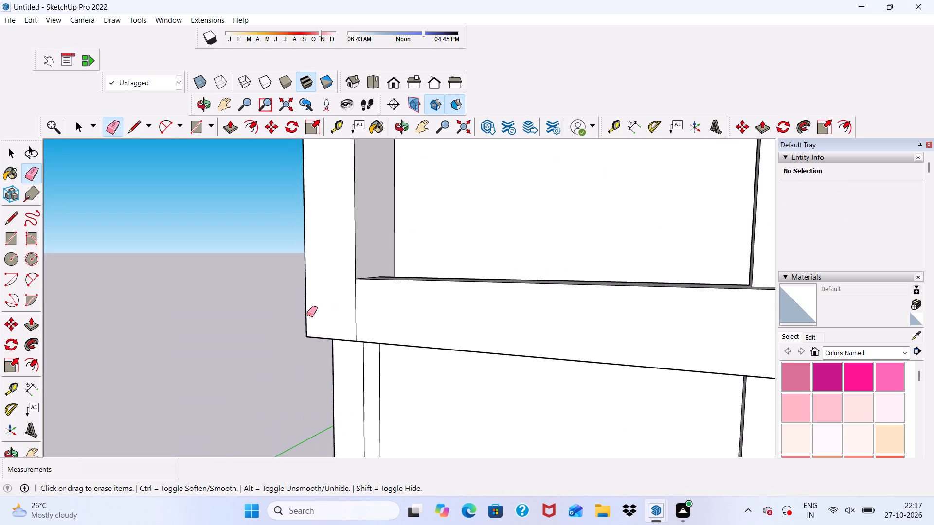
drag(341, 312, 372, 312)
Erase the two short lines crossing the underside of the frame's bottom beam near the side post.
scroll(383, 277, down, 4)
middle_drag(387, 314, 427, 215)
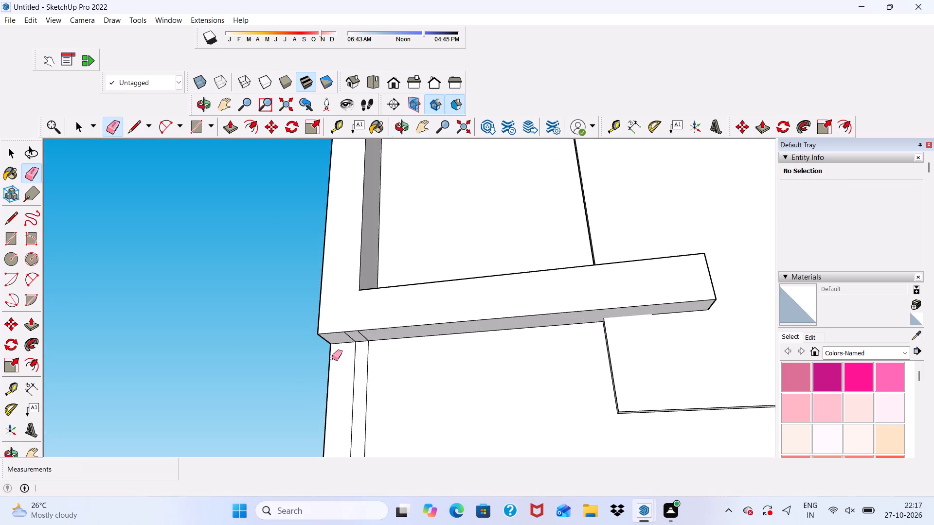
scroll(290, 398, up, 4)
drag(473, 245, 457, 249)
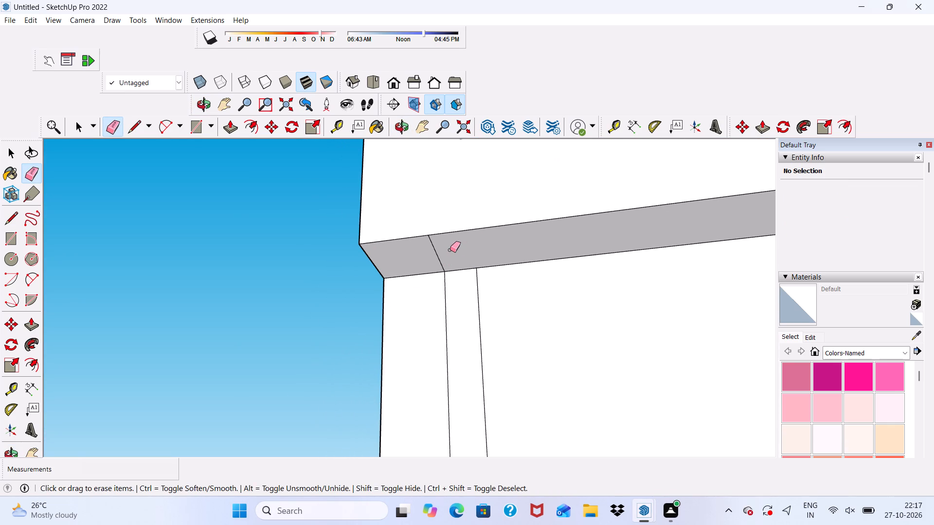
scroll(450, 250, up, 3)
drag(430, 260, 411, 271)
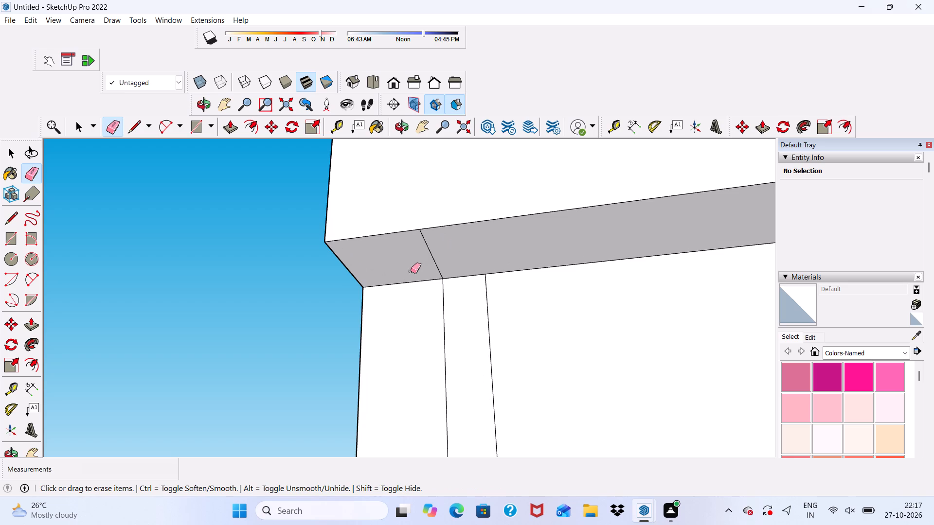
drag(423, 268, 432, 262)
scroll(436, 263, up, 1)
drag(435, 259, 428, 260)
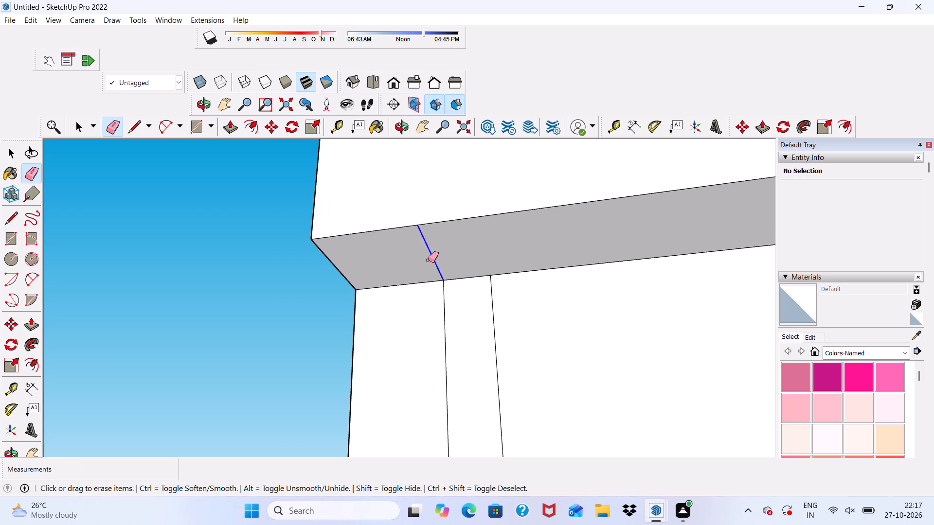
drag(428, 260, 426, 261)
Erase the two vertical lines on the ground-floor front wall below the frame's side post.
scroll(426, 332, up, 1)
drag(427, 334, 519, 336)
scroll(250, 279, down, 7)
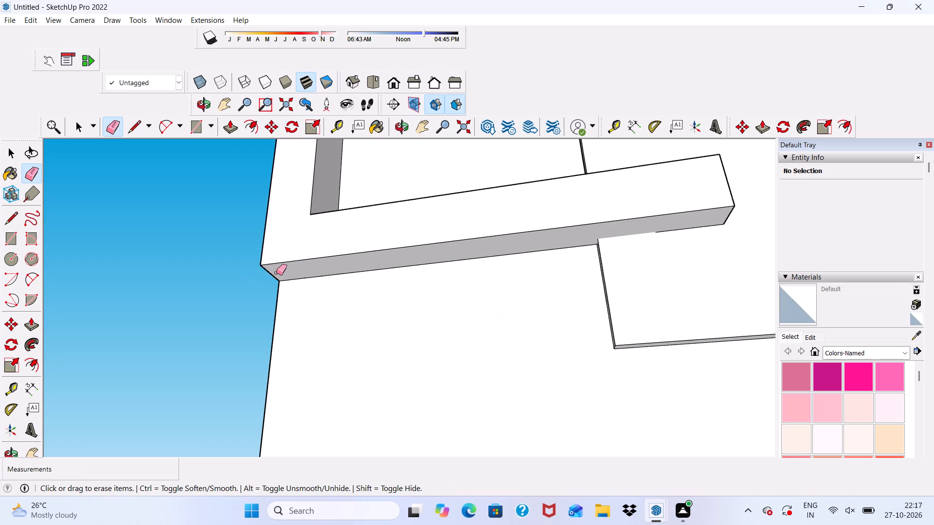
Erase the short horizontal line across the narrow strip on the side wall, beside the projecting front wall's upper end.
scroll(276, 273, down, 3)
middle_drag(329, 284, 283, 400)
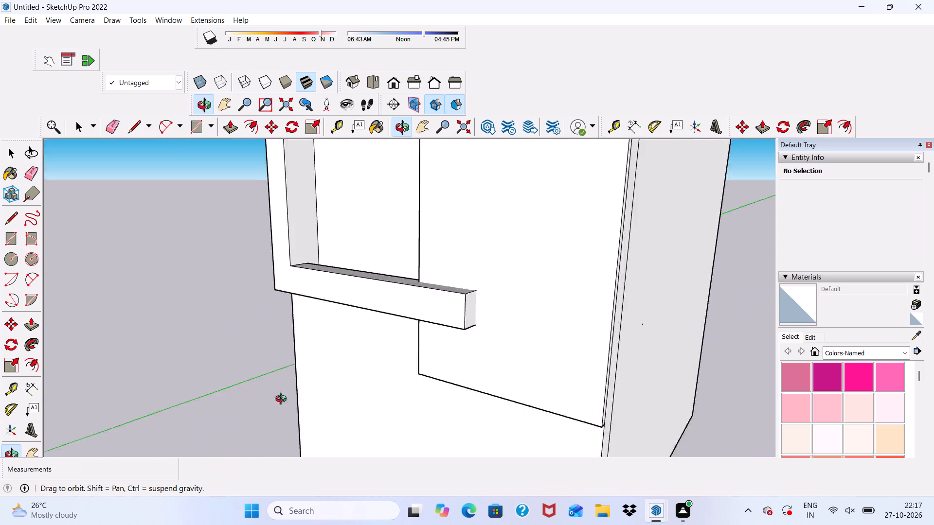
middle_drag(283, 400, 443, 403)
scroll(505, 326, up, 1)
key(space)
scroll(513, 302, down, 4)
middle_drag(507, 316, 368, 371)
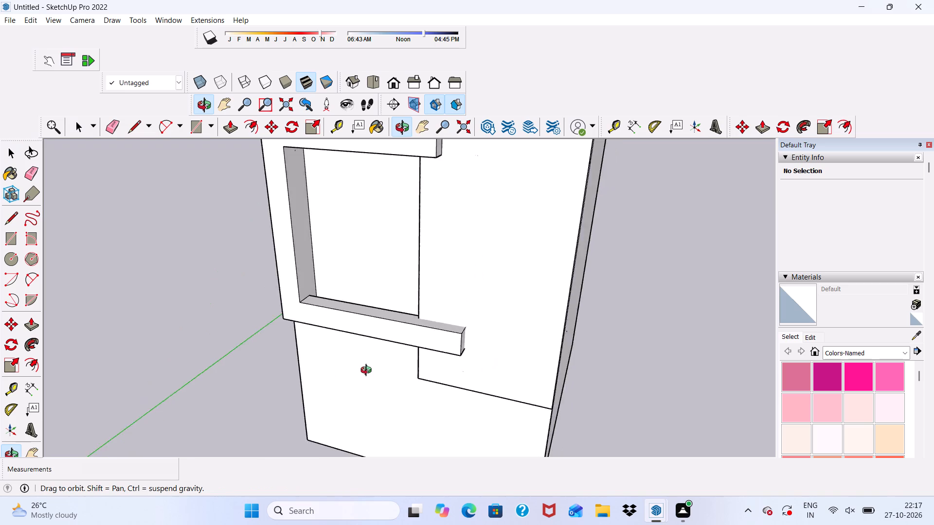
middle_drag(368, 371, 198, 401)
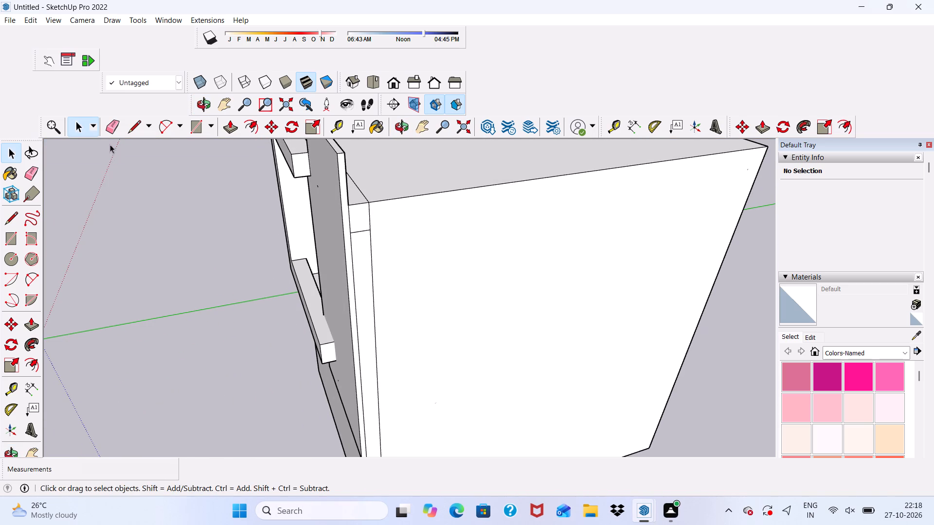
click(111, 119)
scroll(347, 233, up, 4)
drag(363, 217, 374, 261)
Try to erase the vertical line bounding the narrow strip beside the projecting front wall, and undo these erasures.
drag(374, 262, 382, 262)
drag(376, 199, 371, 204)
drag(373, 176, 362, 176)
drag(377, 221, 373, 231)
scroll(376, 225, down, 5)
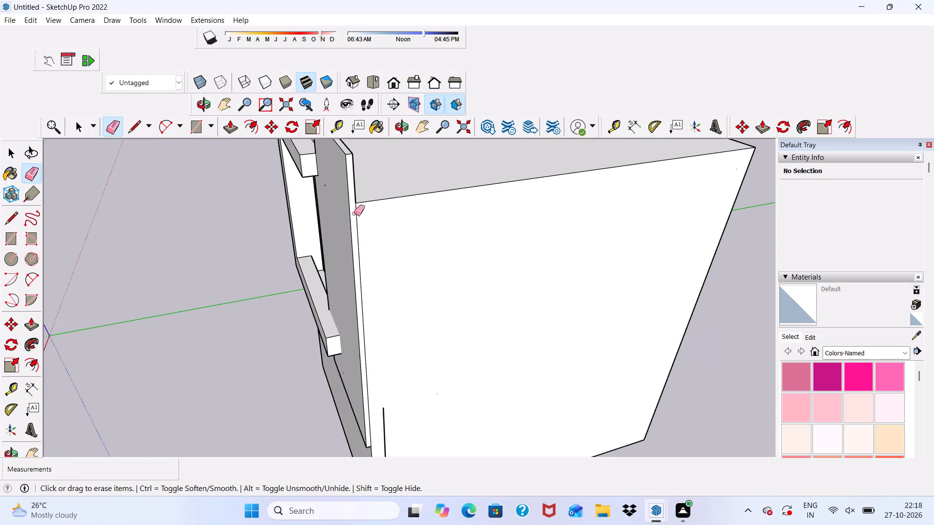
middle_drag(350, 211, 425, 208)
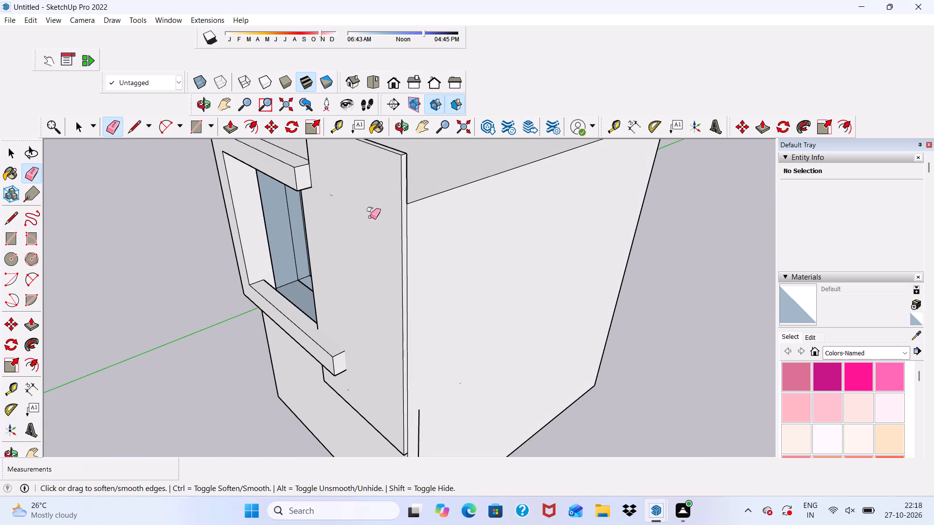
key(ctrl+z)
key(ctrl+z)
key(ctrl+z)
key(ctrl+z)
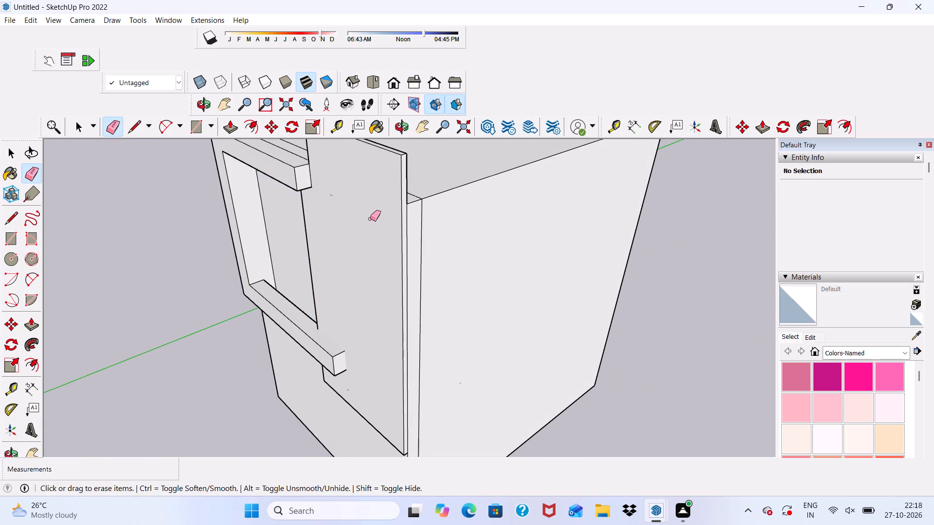
Erase the long leftover lines running back across the roof and along the roof edge behind the frame's top beam.
scroll(425, 270, down, 2)
key(space)
middle_drag(418, 280, 628, 253)
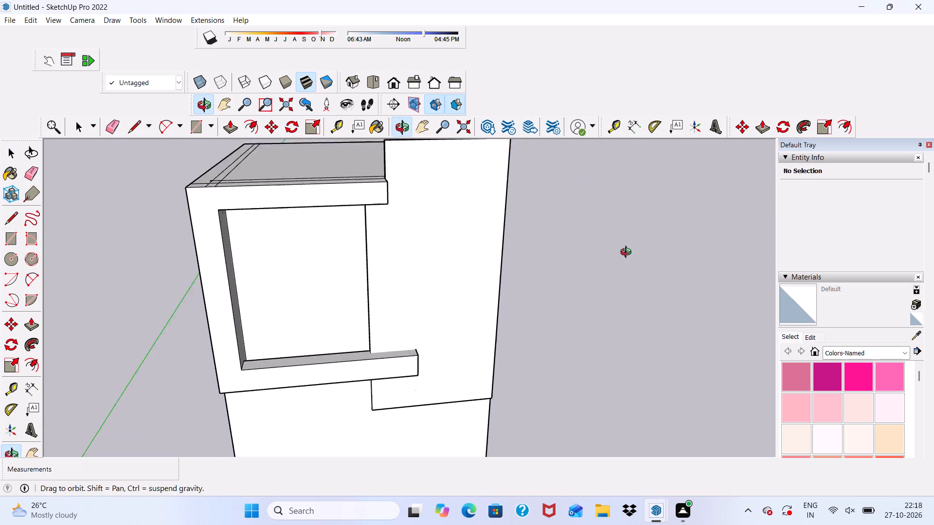
middle_drag(628, 253, 628, 285)
scroll(211, 162, up, 1)
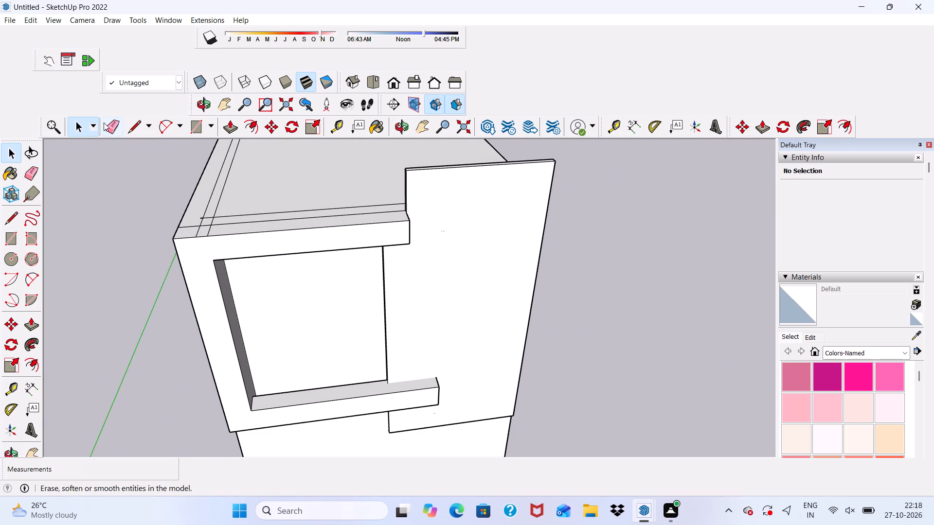
click(104, 122)
drag(206, 186, 217, 206)
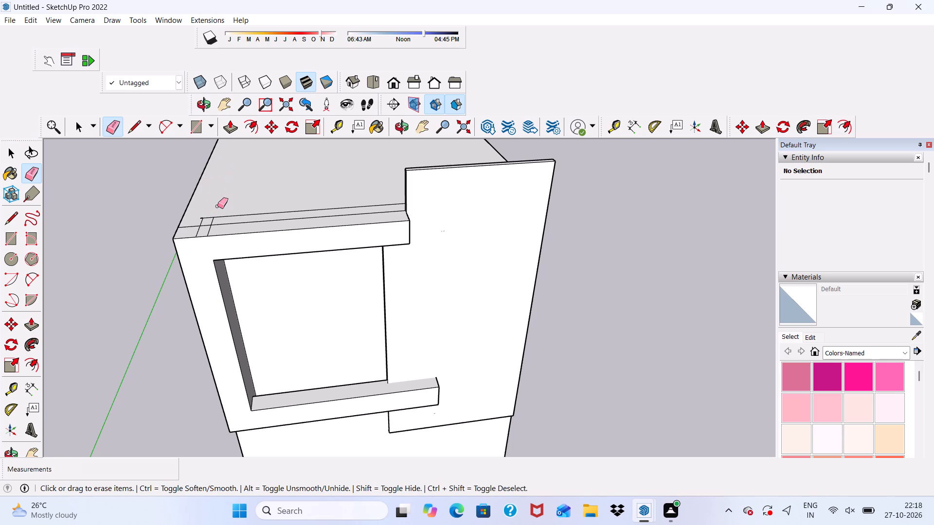
drag(217, 206, 210, 229)
click(210, 229)
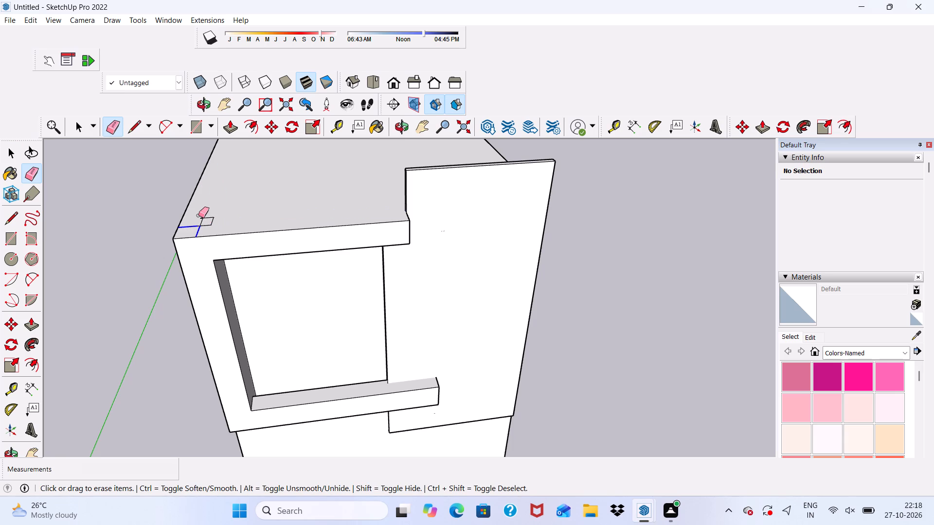
Erase the remaining short line stubs on the roof at the corner above the frame's side post.
drag(212, 216, 205, 230)
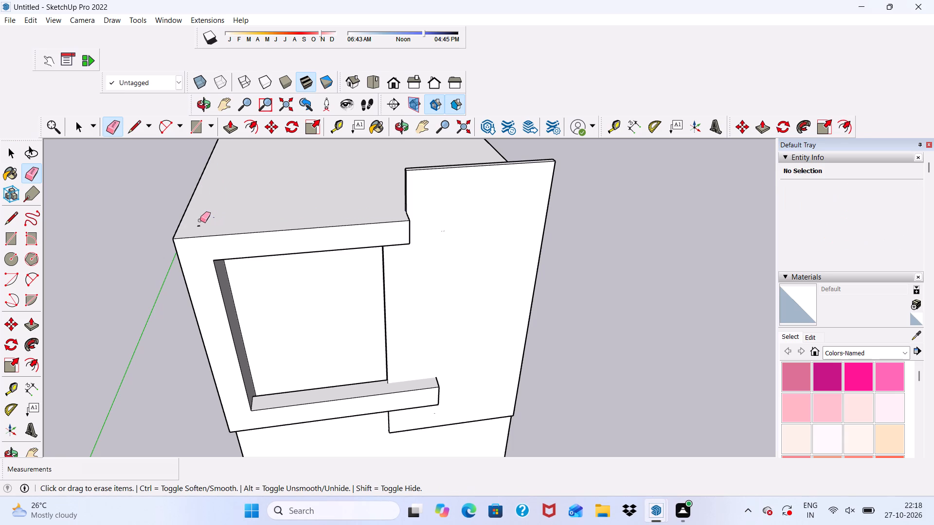
drag(200, 220, 201, 228)
drag(214, 214, 216, 226)
click(207, 218)
drag(200, 220, 198, 227)
drag(200, 218, 209, 218)
drag(216, 207, 228, 222)
drag(212, 211, 216, 225)
drag(216, 220, 213, 226)
Push/Pull the blue back-side face beneath the frame's top beam 1' 1 1/16" to close the underside.
scroll(209, 217, down, 6)
middle_drag(258, 276, 50, 342)
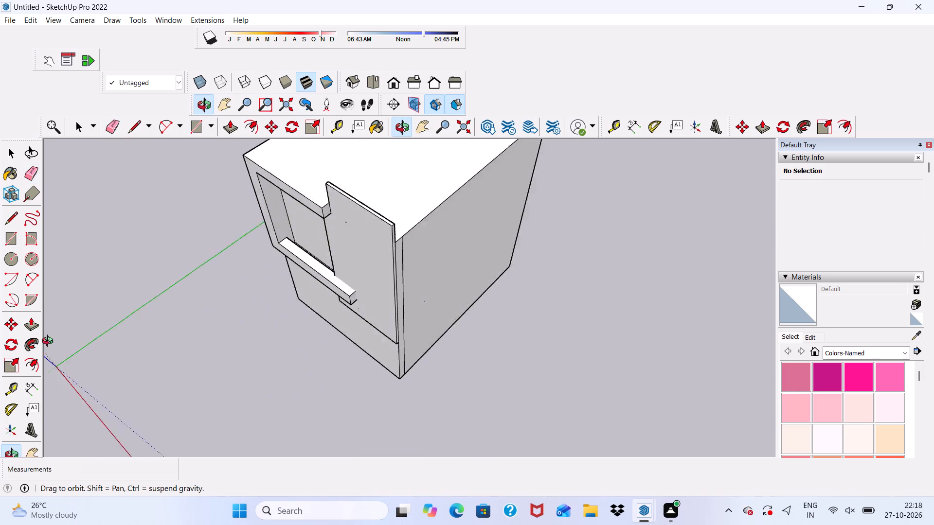
middle_drag(50, 342, 320, 35)
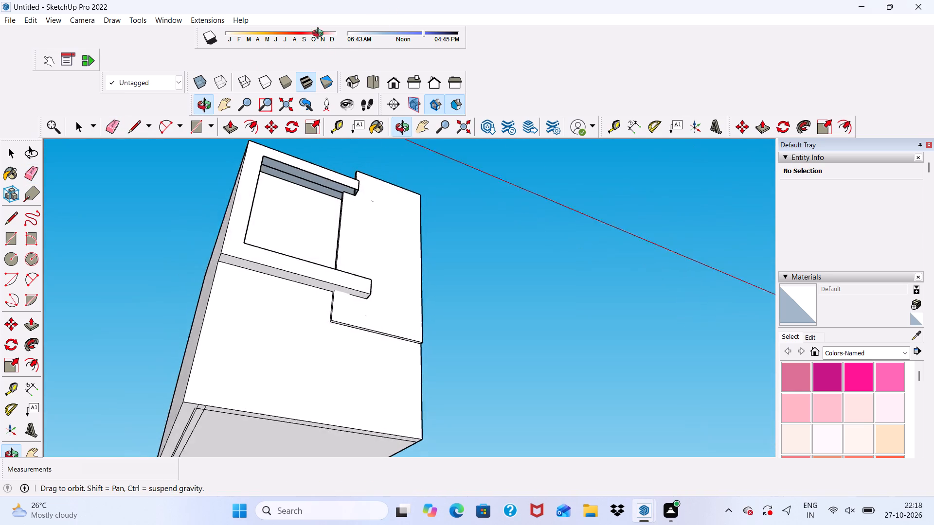
middle_drag(320, 35, 319, 27)
scroll(243, 192, up, 4)
key(space)
scroll(314, 175, up, 18)
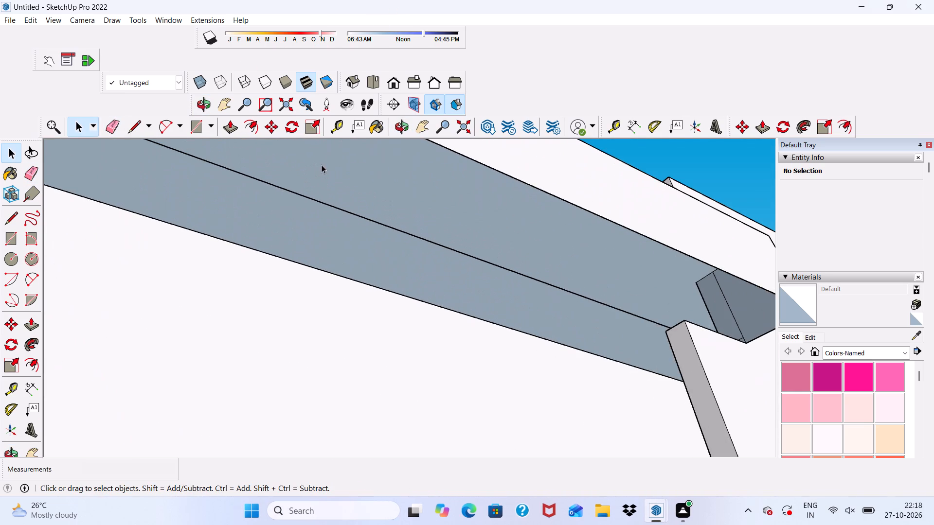
click(322, 165)
click(228, 126)
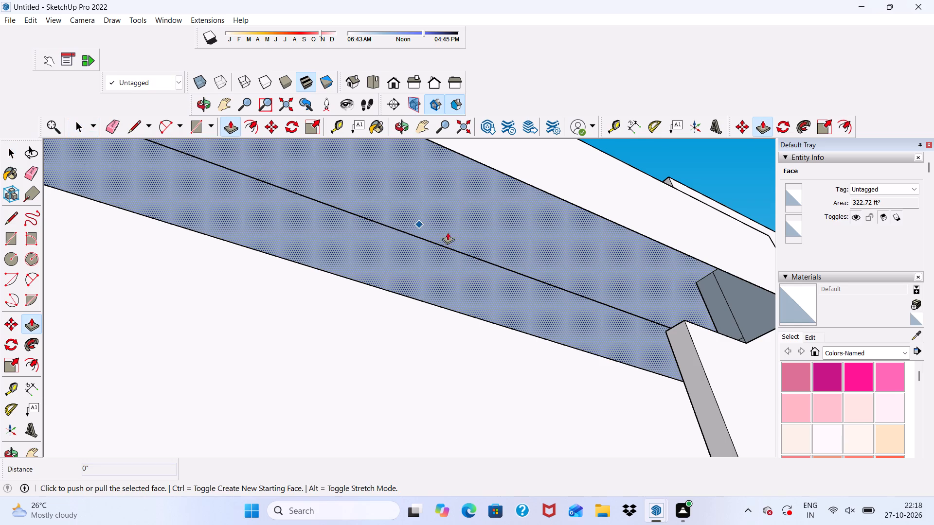
click(469, 220)
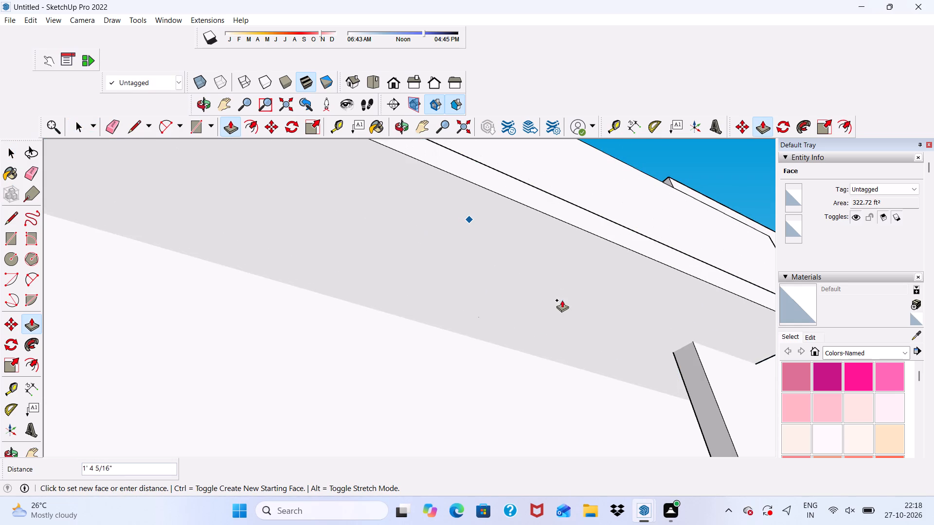
click(592, 264)
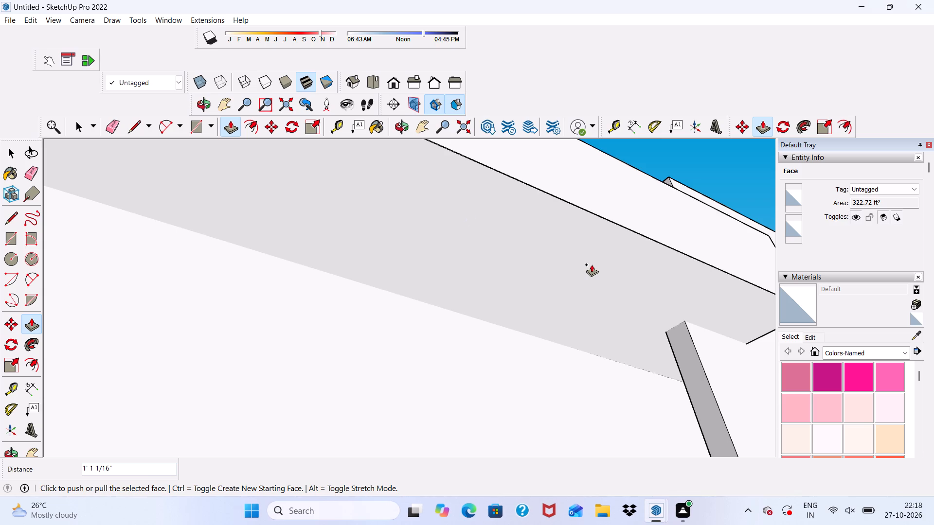
scroll(434, 261, down, 5)
middle_drag(481, 267, 281, 409)
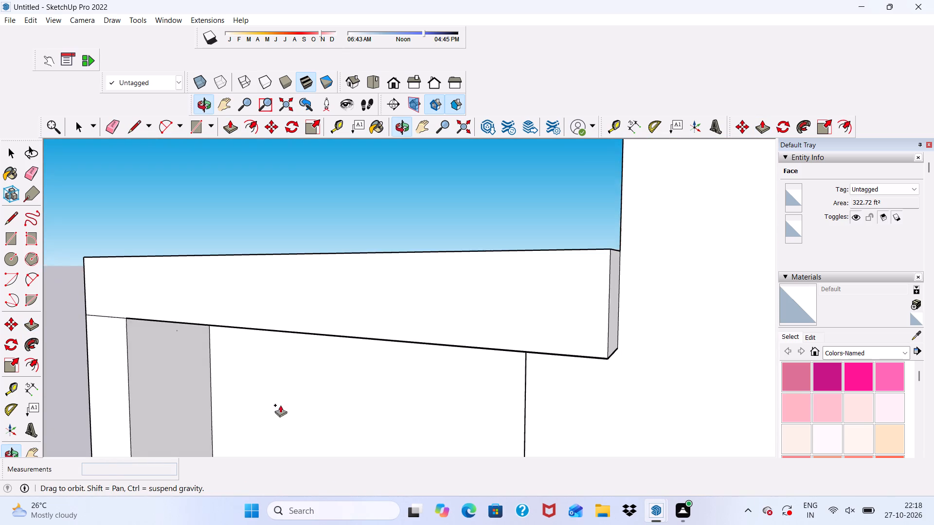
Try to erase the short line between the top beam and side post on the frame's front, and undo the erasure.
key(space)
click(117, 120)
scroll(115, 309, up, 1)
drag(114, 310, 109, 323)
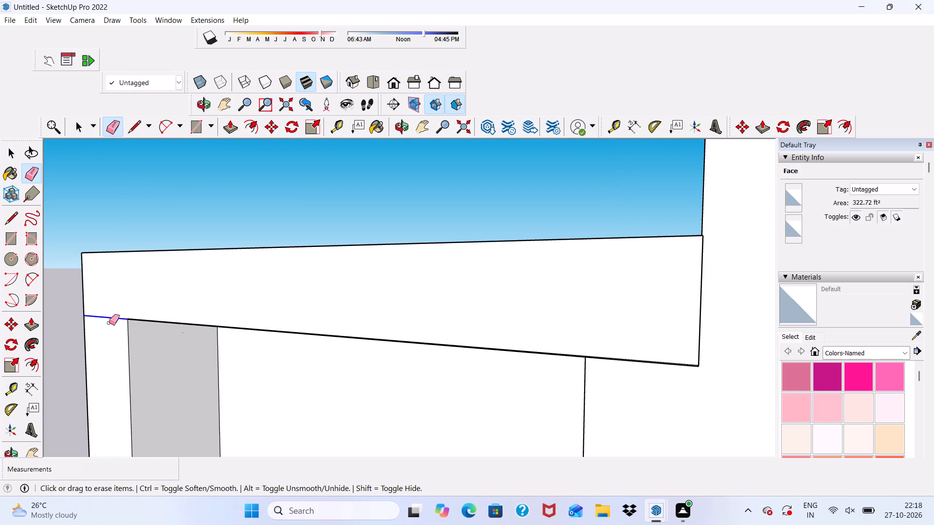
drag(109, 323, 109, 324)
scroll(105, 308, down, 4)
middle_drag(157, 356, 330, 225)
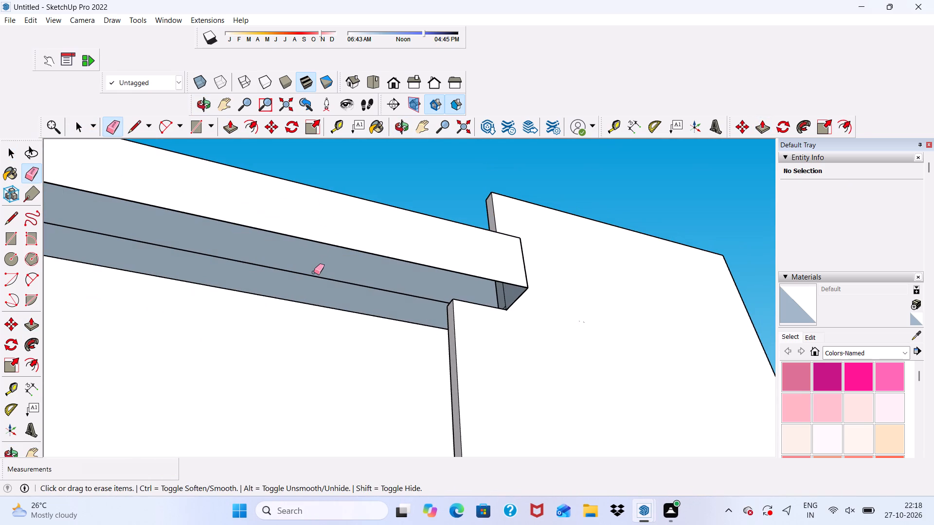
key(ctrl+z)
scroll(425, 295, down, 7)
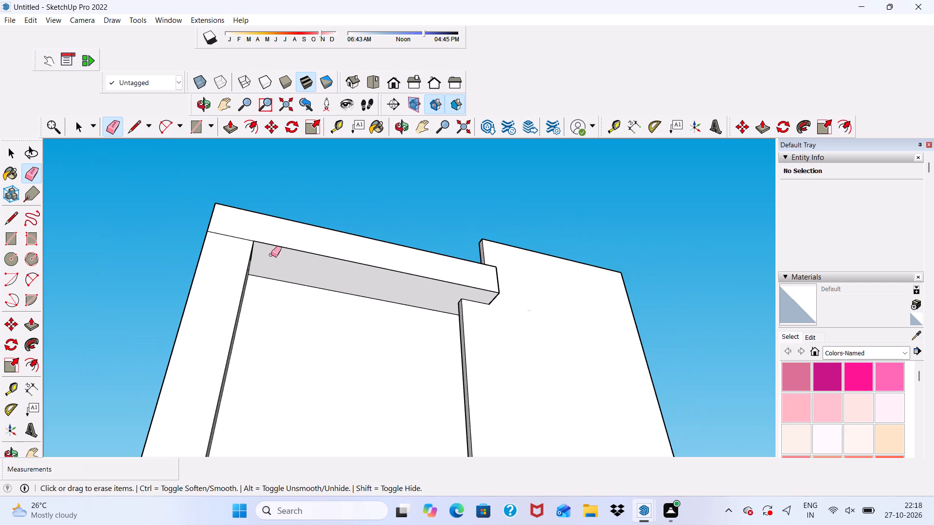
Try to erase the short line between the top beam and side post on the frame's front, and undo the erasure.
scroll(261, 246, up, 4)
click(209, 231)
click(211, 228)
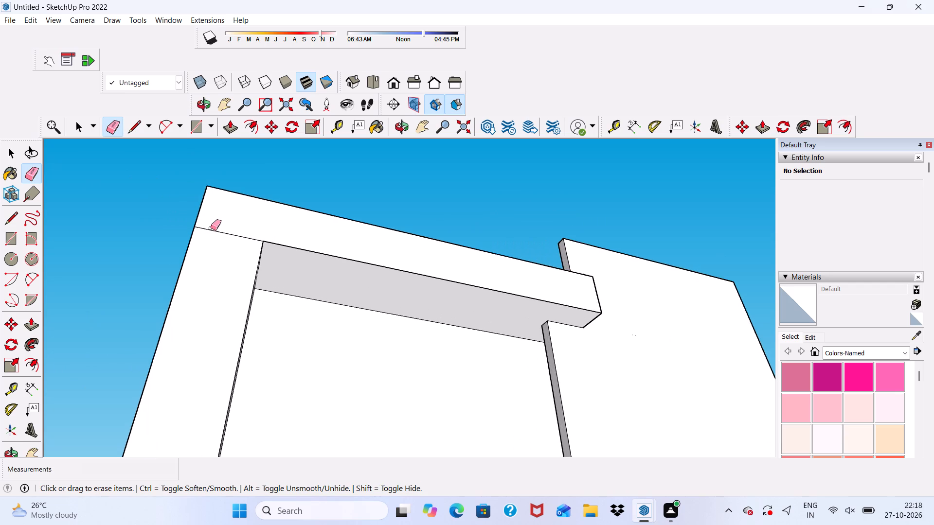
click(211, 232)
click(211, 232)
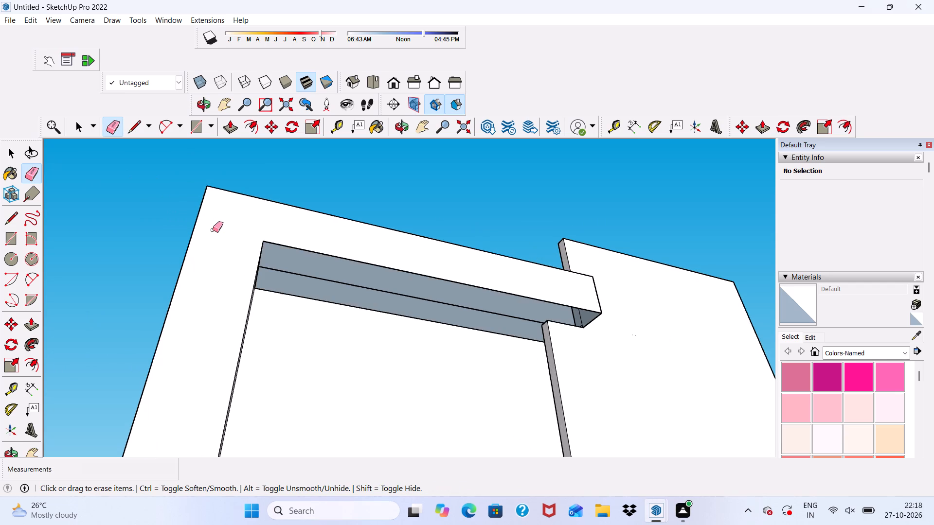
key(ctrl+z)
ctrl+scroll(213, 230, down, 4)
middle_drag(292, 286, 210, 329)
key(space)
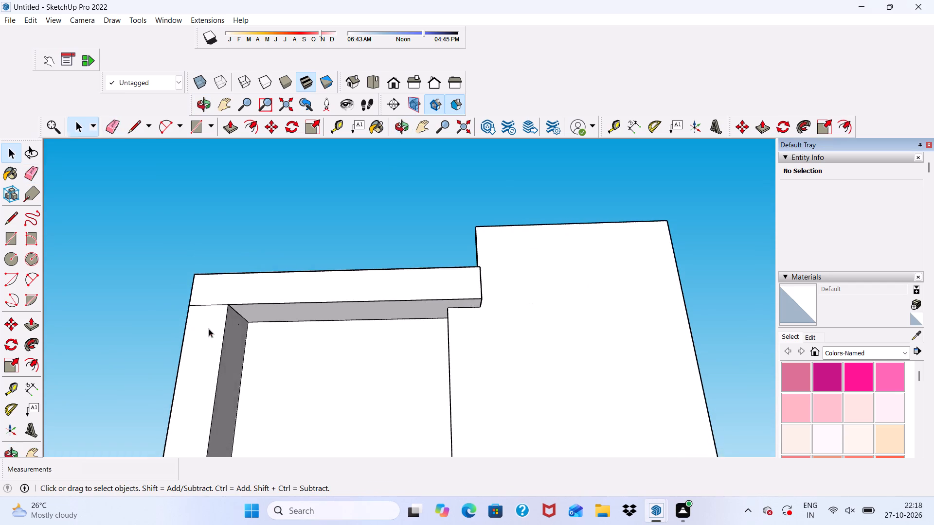
Push/Pull the end face of the frame's top beam back about 10 1/2", away from the projecting wall.
scroll(248, 292, down, 9)
middle_drag(391, 304, 405, 365)
scroll(409, 310, up, 4)
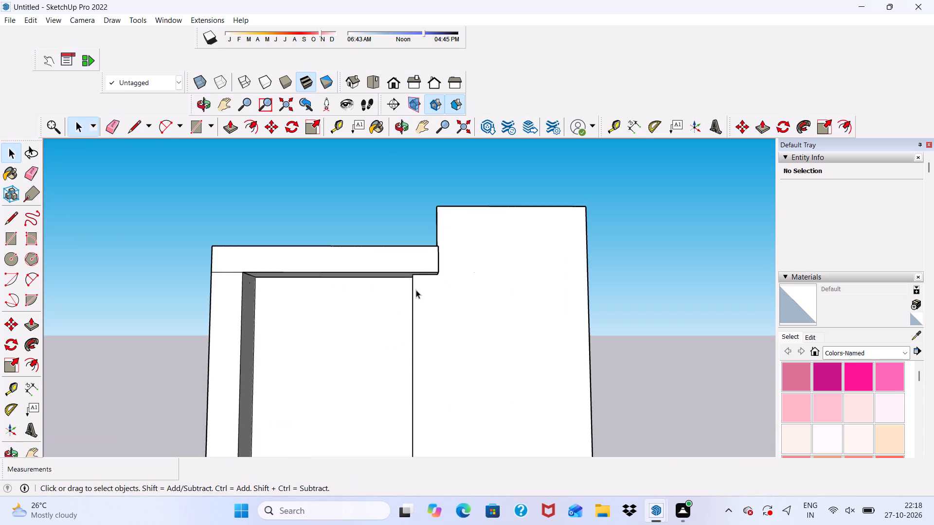
scroll(416, 290, up, 5)
middle_drag(430, 280, 372, 301)
scroll(359, 317, up, 6)
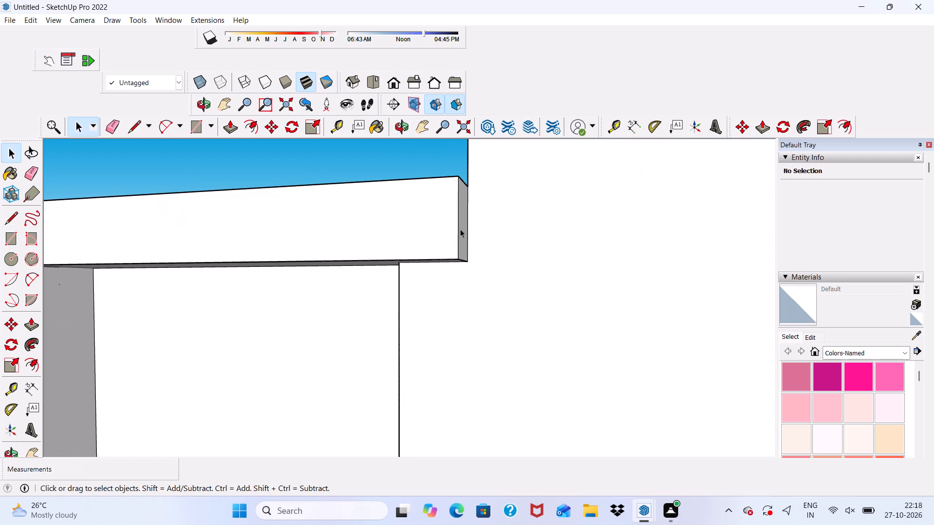
click(460, 229)
scroll(460, 229, up, 4)
click(232, 124)
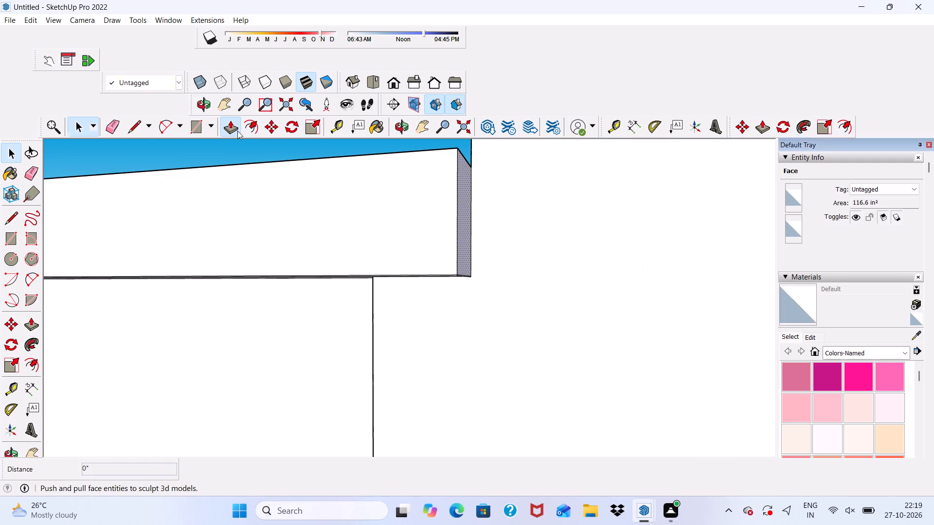
scroll(463, 250, up, 1)
click(464, 249)
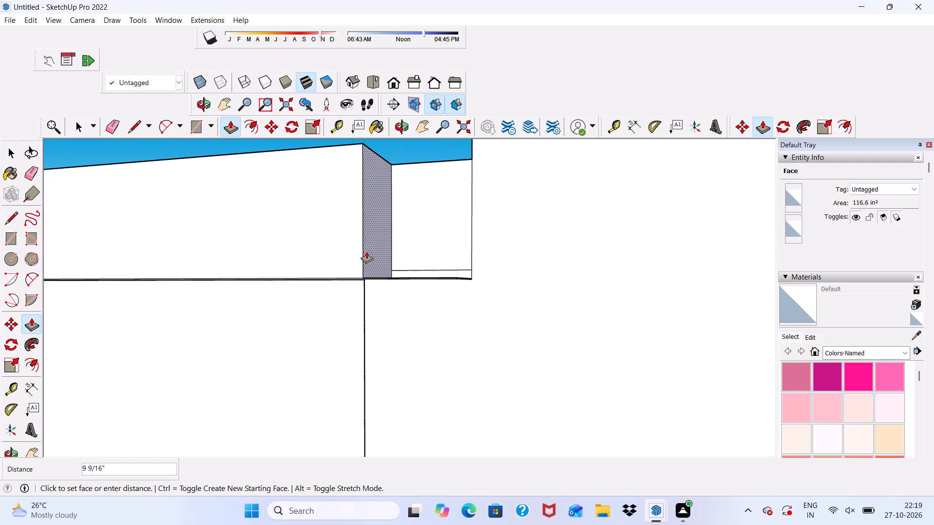
click(365, 278)
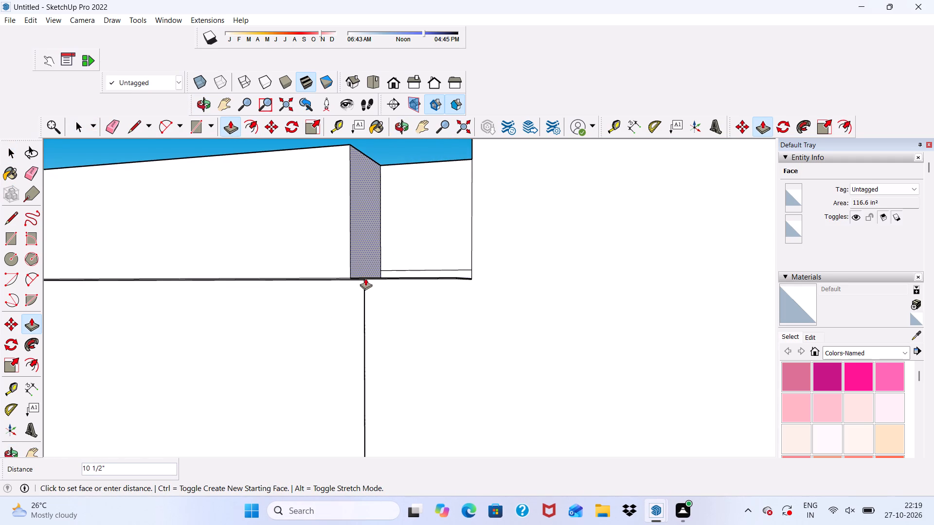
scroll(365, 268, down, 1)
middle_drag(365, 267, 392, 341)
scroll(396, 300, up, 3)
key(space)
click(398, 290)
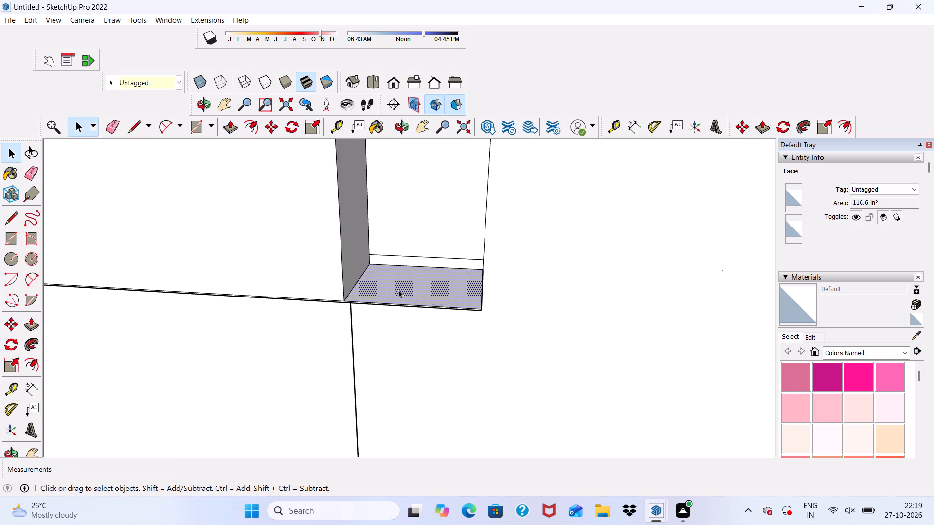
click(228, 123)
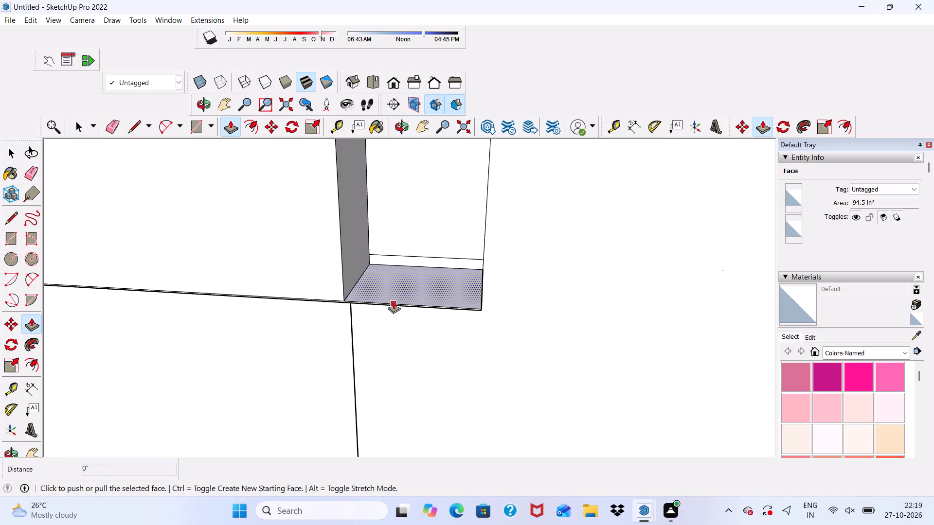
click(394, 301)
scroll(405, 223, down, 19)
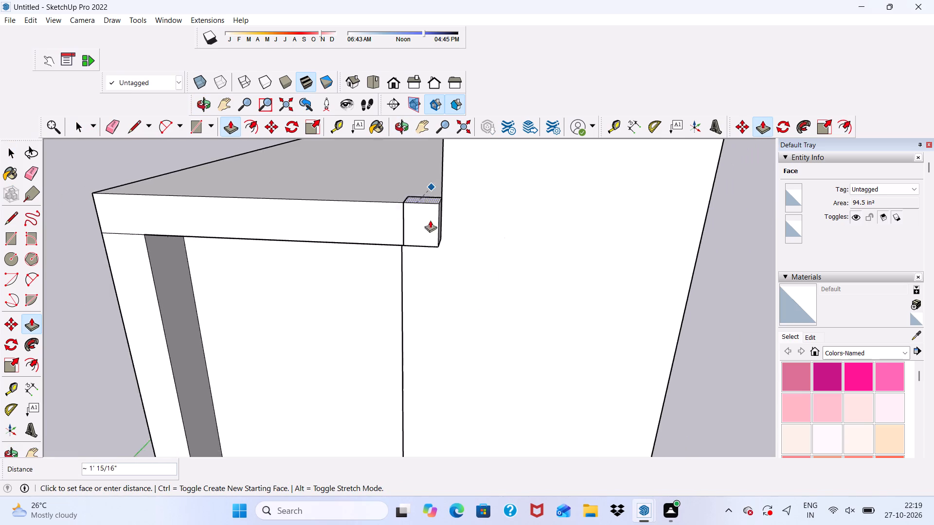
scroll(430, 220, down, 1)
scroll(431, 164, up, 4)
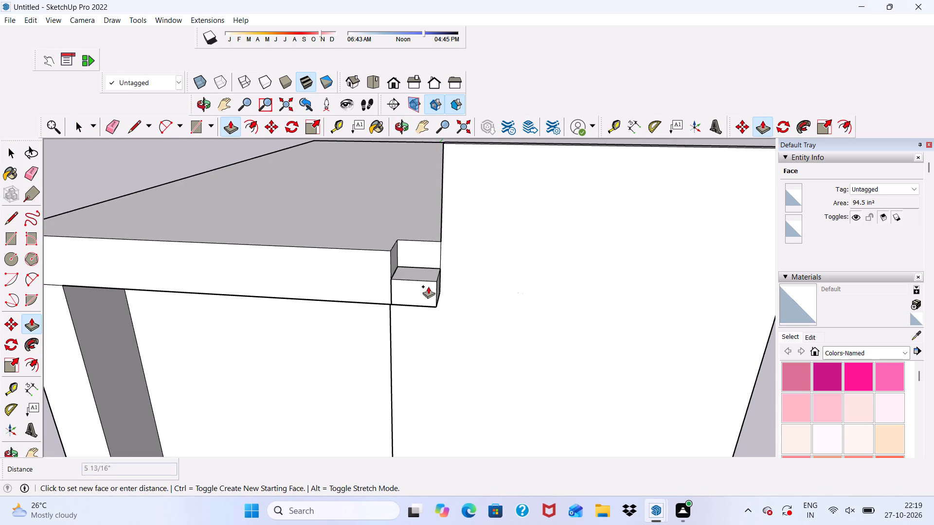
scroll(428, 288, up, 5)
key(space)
Erase the thin leftover face overhanging beneath the shortened end of the top beam, including its remaining edge stub.
scroll(415, 247, down, 3)
middle_drag(415, 247, 490, 285)
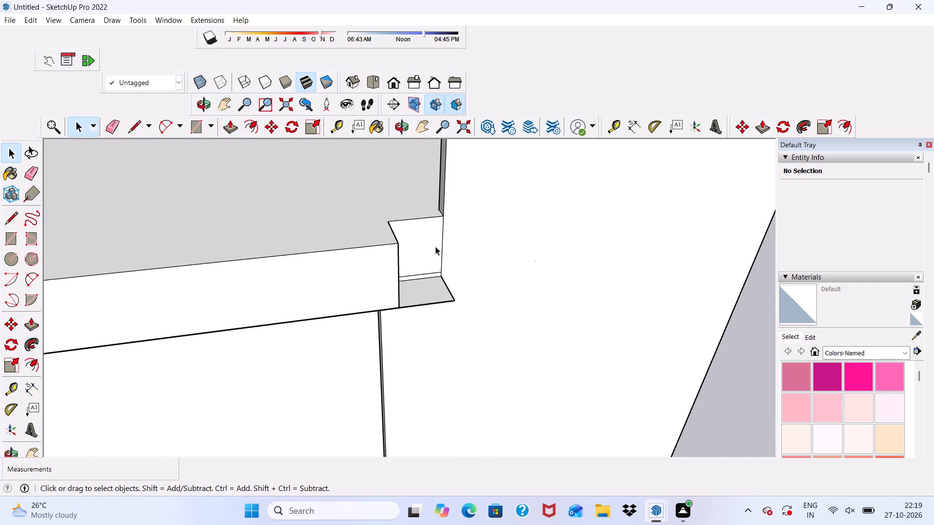
scroll(433, 243, up, 6)
scroll(449, 225, down, 2)
middle_drag(449, 276, 304, 175)
middle_drag(341, 279, 348, 220)
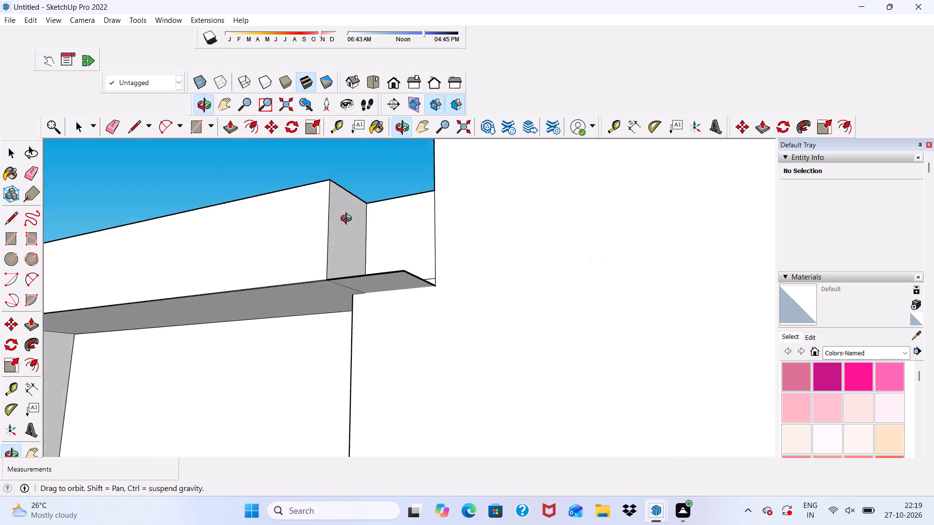
middle_drag(348, 220, 365, 153)
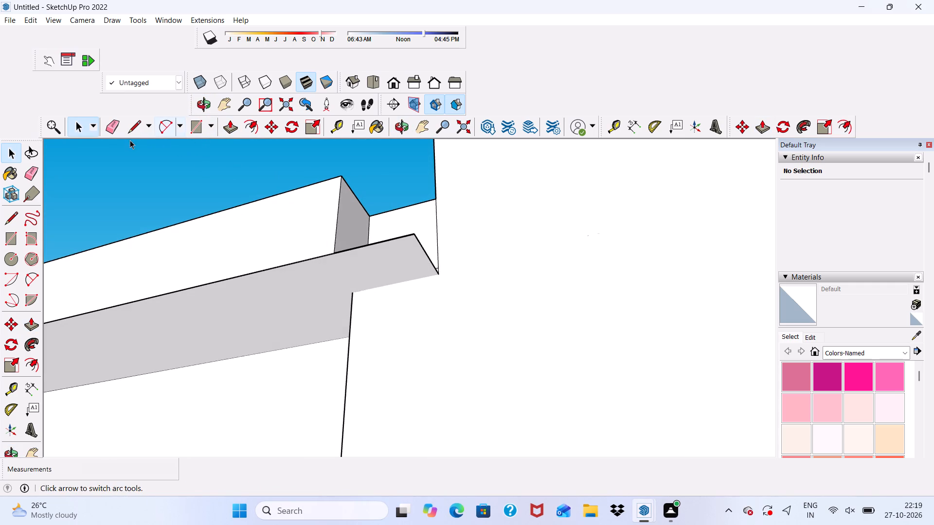
click(112, 124)
drag(375, 246, 379, 241)
middle_drag(383, 262, 430, 343)
scroll(441, 283, up, 1)
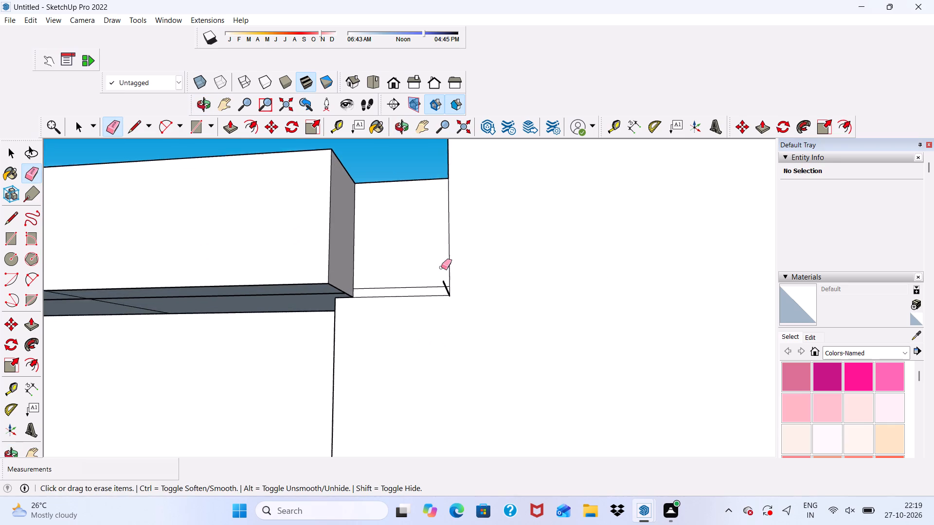
scroll(441, 267, up, 2)
drag(444, 280, 447, 295)
Examine the shortened end of the frame's top beam and its open underside.
scroll(447, 295, down, 4)
middle_drag(447, 295, 550, 245)
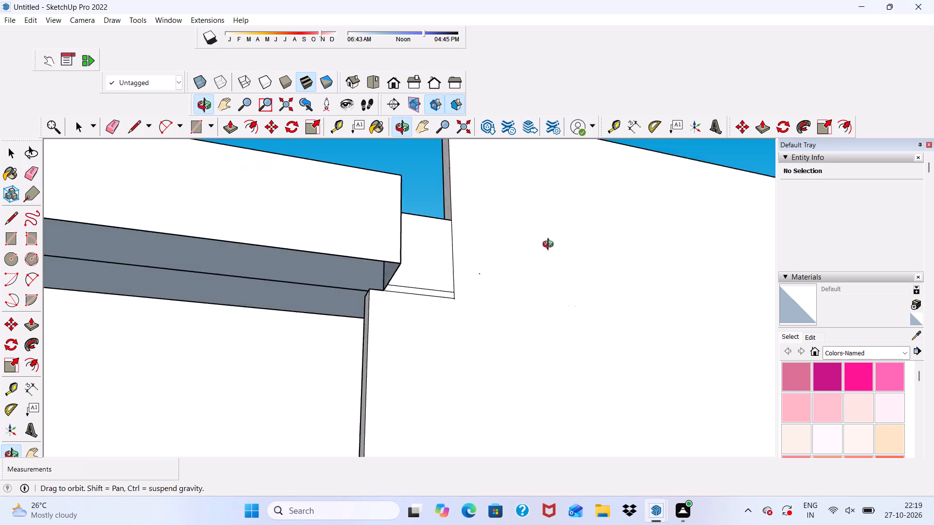
middle_drag(550, 245, 504, 278)
scroll(383, 332, up, 1)
scroll(323, 302, down, 6)
middle_drag(362, 310, 374, 313)
key(space)
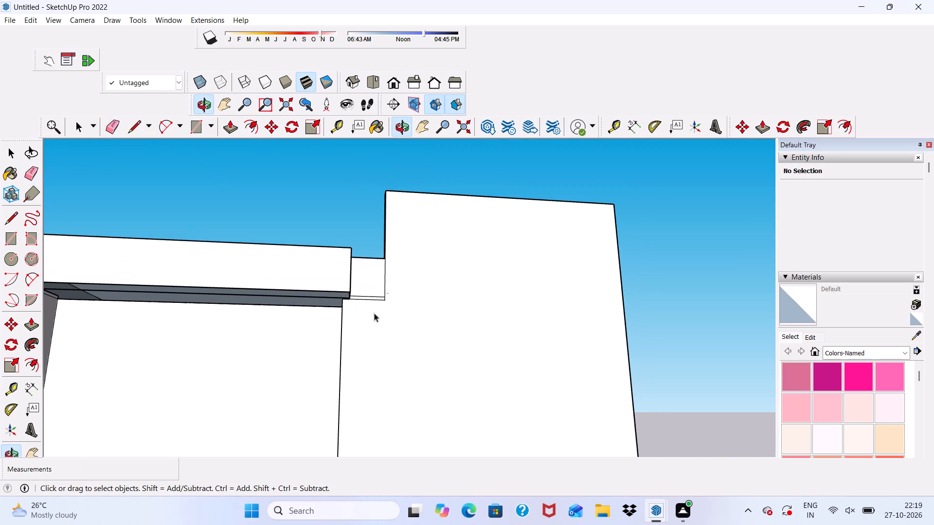
middle_drag(374, 313, 376, 336)
scroll(374, 337, up, 4)
middle_drag(353, 258, 238, 319)
scroll(292, 297, up, 3)
click(324, 263)
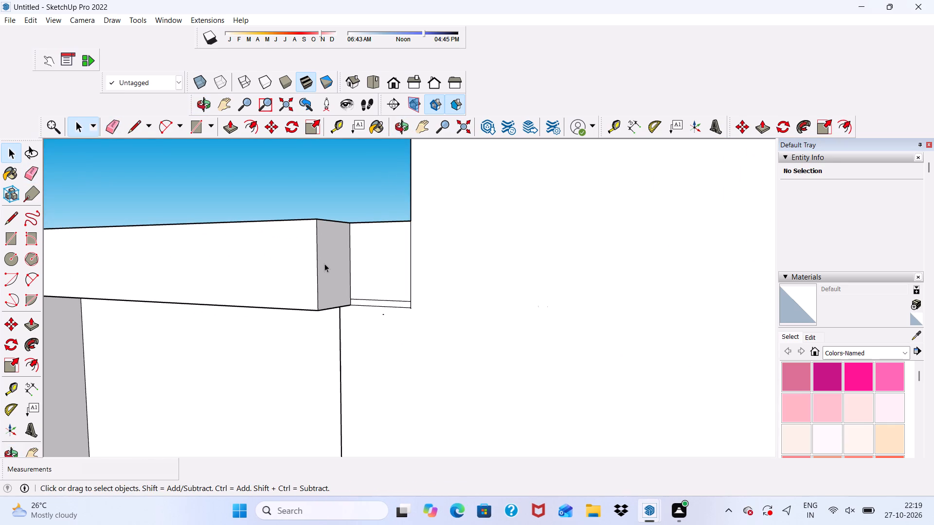
middle_click(192, 279)
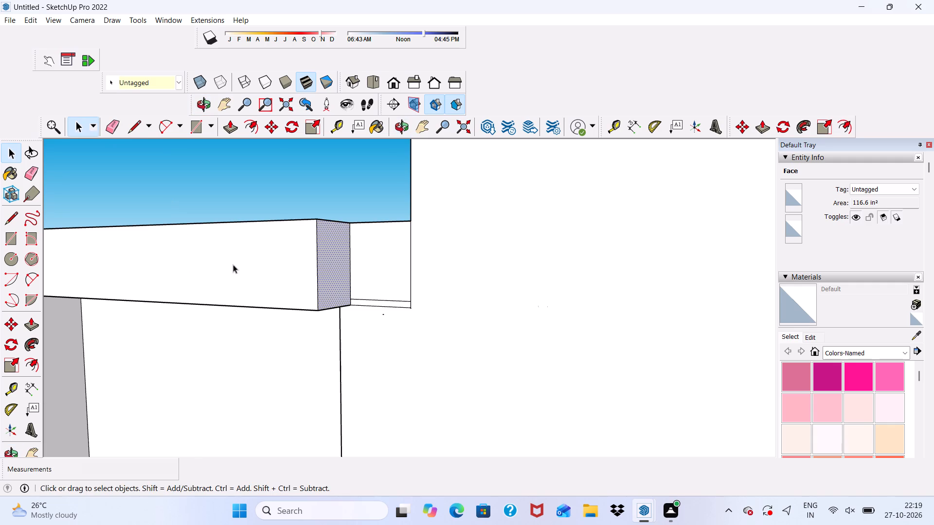
scroll(280, 228, down, 10)
click(311, 190)
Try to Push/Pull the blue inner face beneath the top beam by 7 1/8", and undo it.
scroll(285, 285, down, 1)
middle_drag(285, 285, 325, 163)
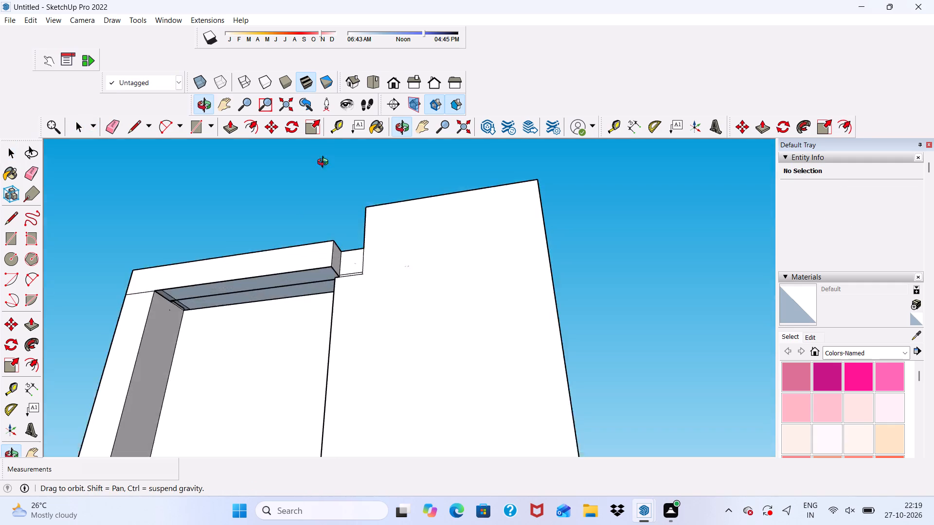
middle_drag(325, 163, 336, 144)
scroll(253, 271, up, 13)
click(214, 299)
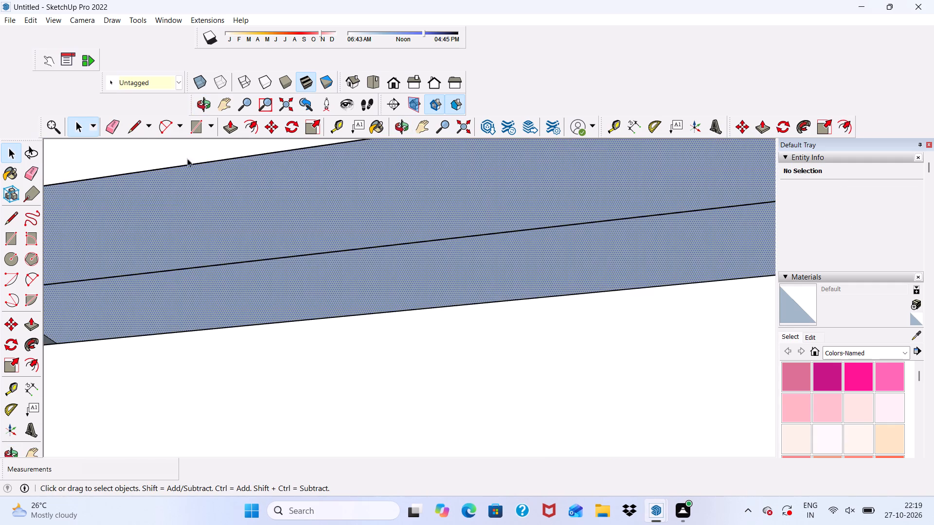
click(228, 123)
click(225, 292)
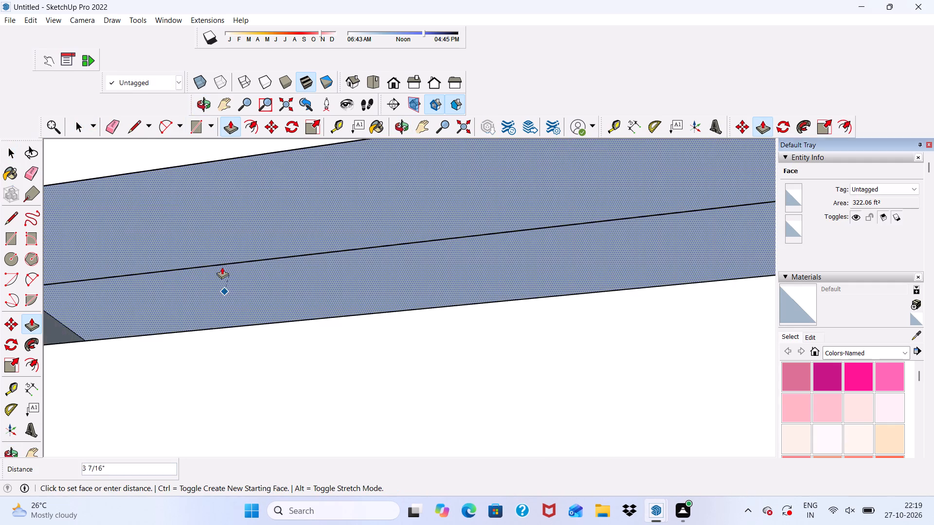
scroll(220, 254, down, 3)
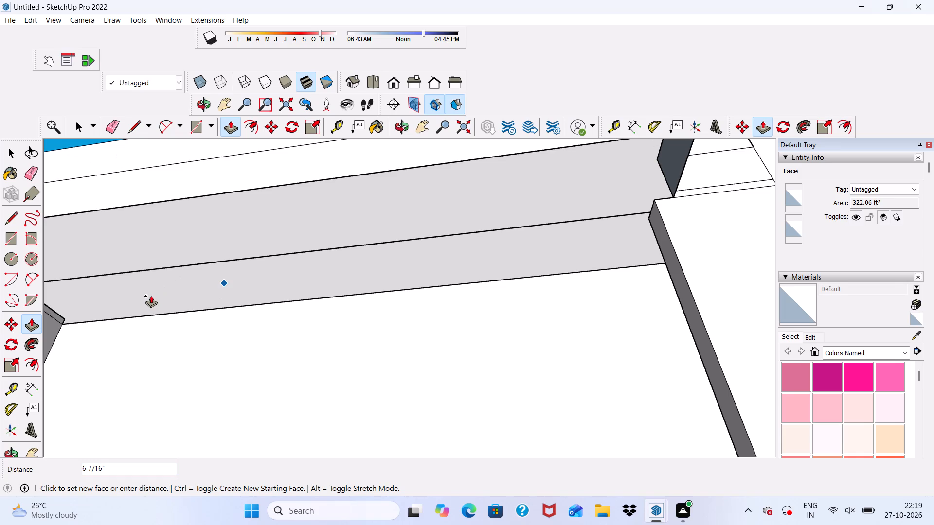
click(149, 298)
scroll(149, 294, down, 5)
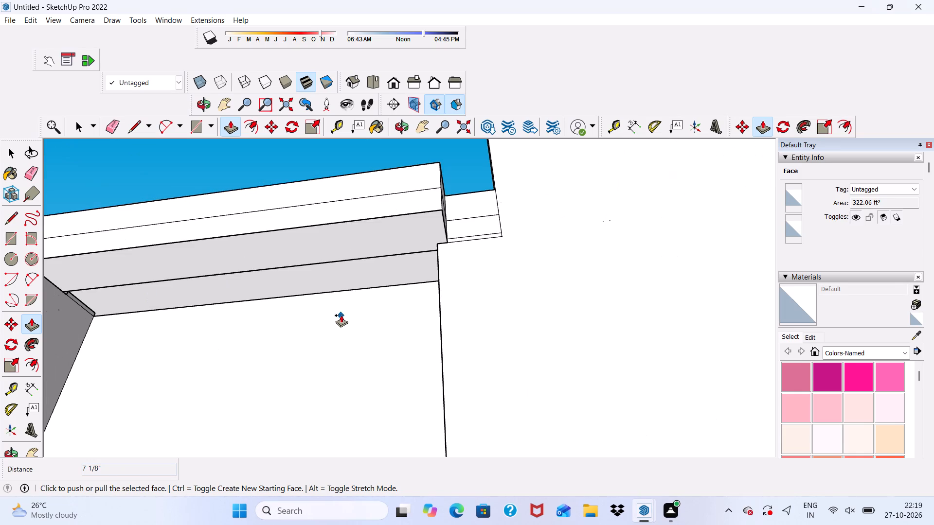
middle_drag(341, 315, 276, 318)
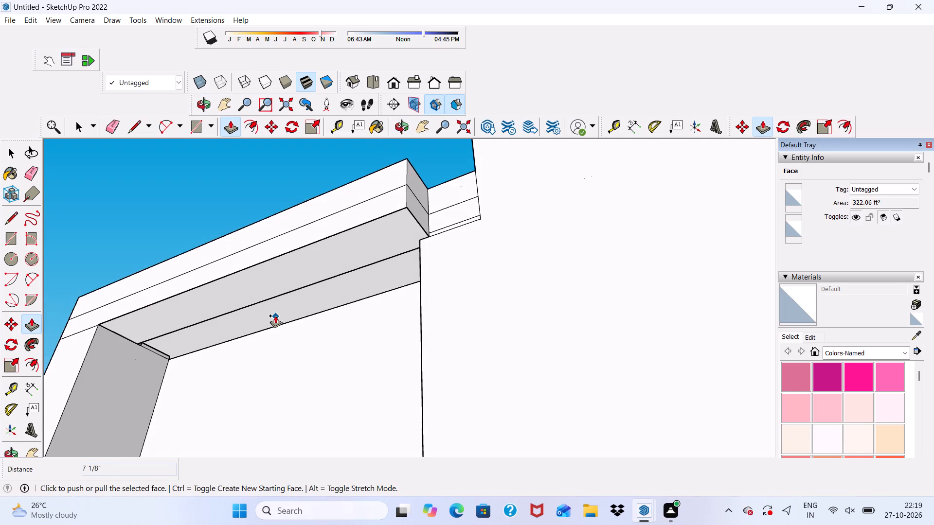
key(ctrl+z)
Push/Pull the blue inner face beneath the top beam 1' 1 9/16" to close the underside.
scroll(229, 299, up, 3)
click(225, 293)
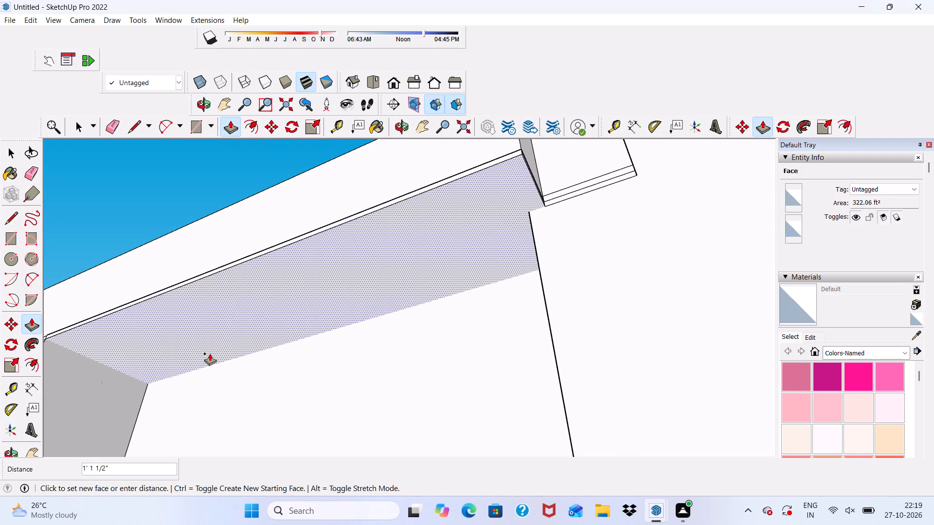
click(208, 353)
scroll(208, 347, down, 4)
middle_drag(209, 354, 234, 408)
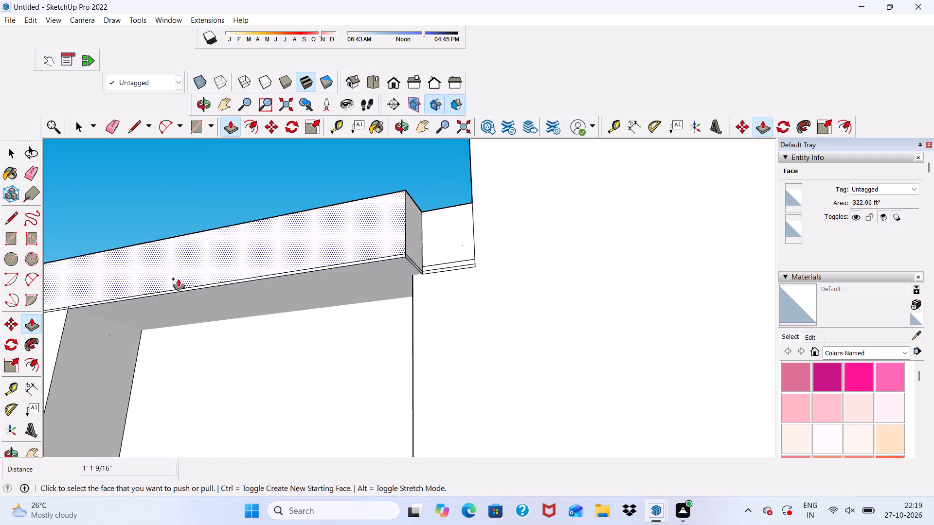
key(space)
Erase the long leftover line running along the lower front of the frame's top beam.
click(111, 127)
scroll(335, 282, up, 5)
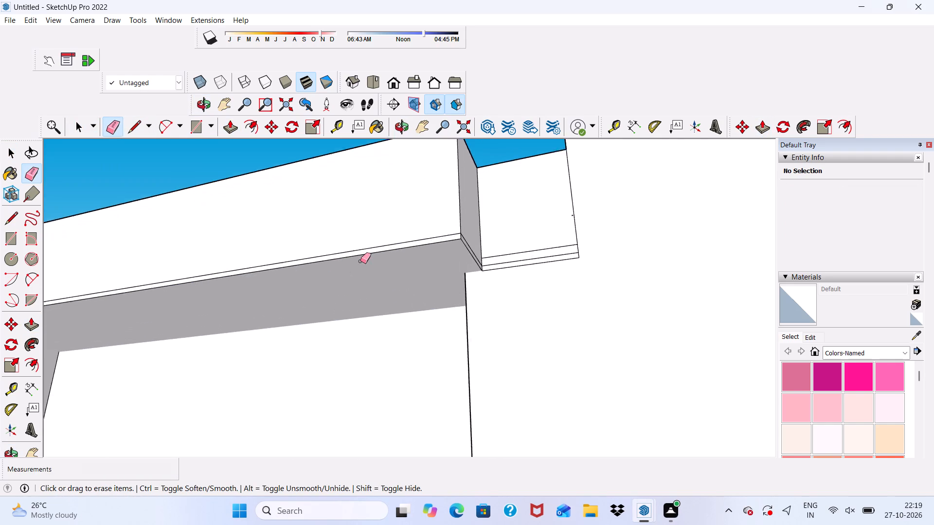
scroll(360, 261, up, 2)
click(373, 244)
scroll(383, 231, down, 8)
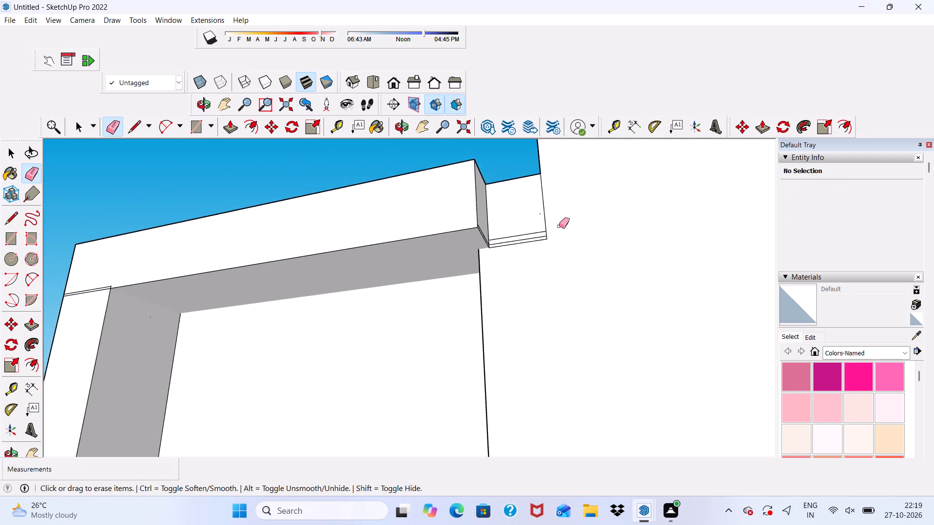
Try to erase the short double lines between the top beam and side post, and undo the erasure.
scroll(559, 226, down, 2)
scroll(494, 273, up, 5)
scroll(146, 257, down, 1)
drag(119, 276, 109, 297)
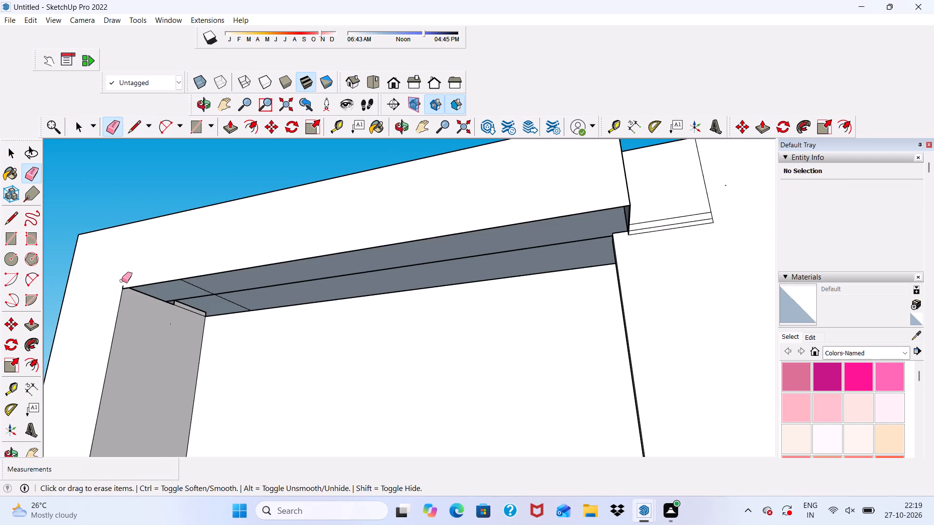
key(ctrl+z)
Erase the upper of the two short lines between the top beam and side post on the frame's front.
scroll(108, 279, up, 3)
click(107, 289)
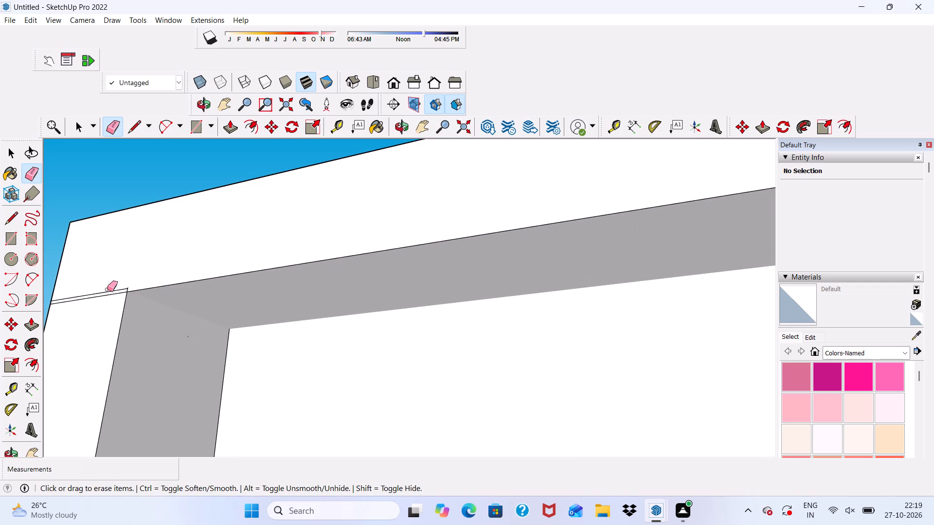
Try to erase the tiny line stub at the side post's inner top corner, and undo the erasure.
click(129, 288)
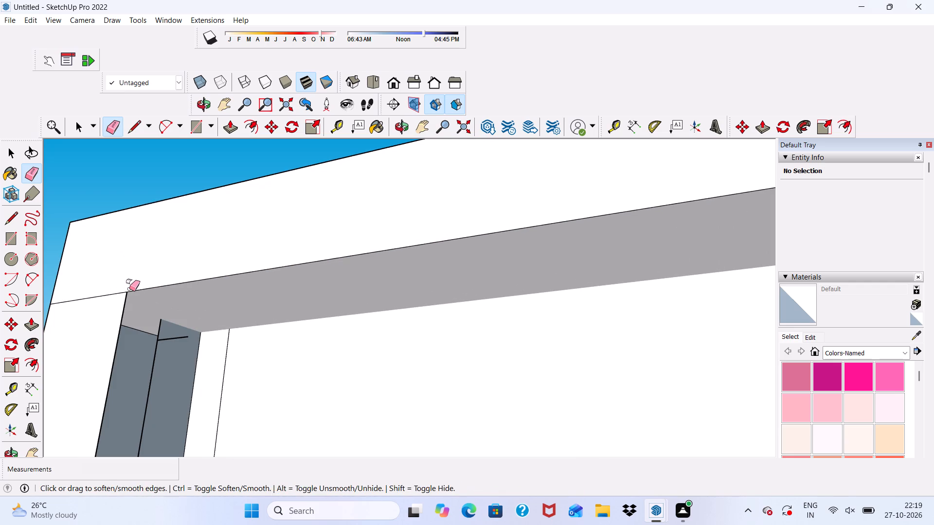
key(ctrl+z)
Erase the leftover horizontal lines across the top beam's end face and on the projecting wall beside it.
scroll(137, 279, down, 9)
middle_drag(382, 294, 293, 354)
scroll(386, 294, up, 9)
click(402, 249)
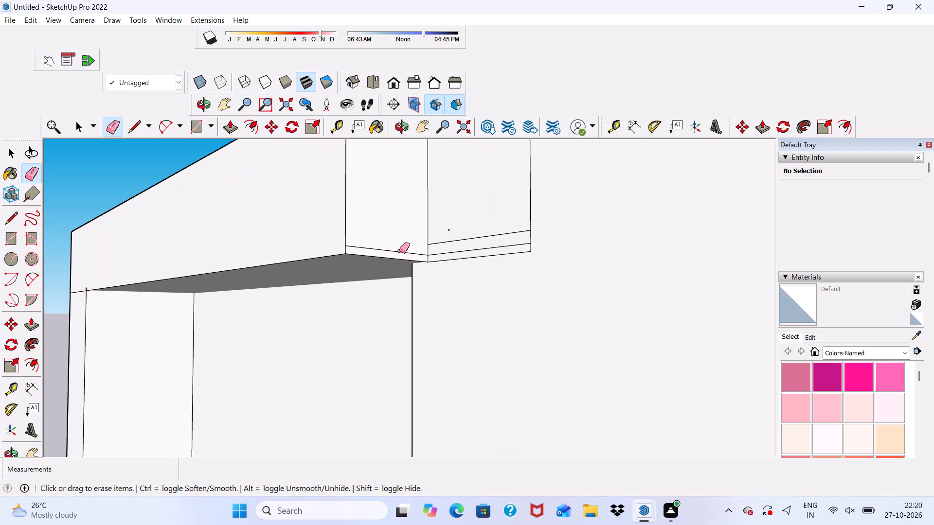
click(399, 251)
drag(454, 225, 461, 259)
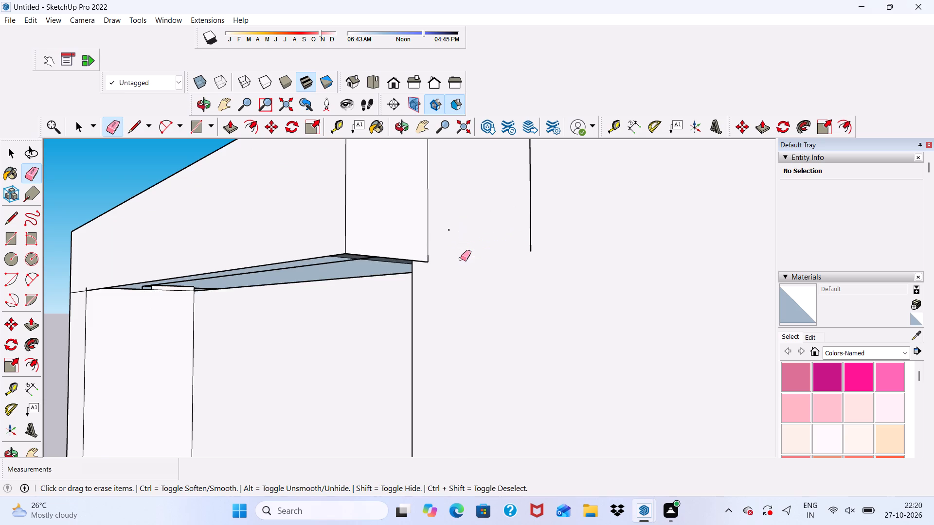
Undo the last line erasure and erase the vertical line on the projecting wall beside the top beam's end.
scroll(449, 251, down, 1)
key(ctrl+z)
middle_drag(444, 262, 543, 186)
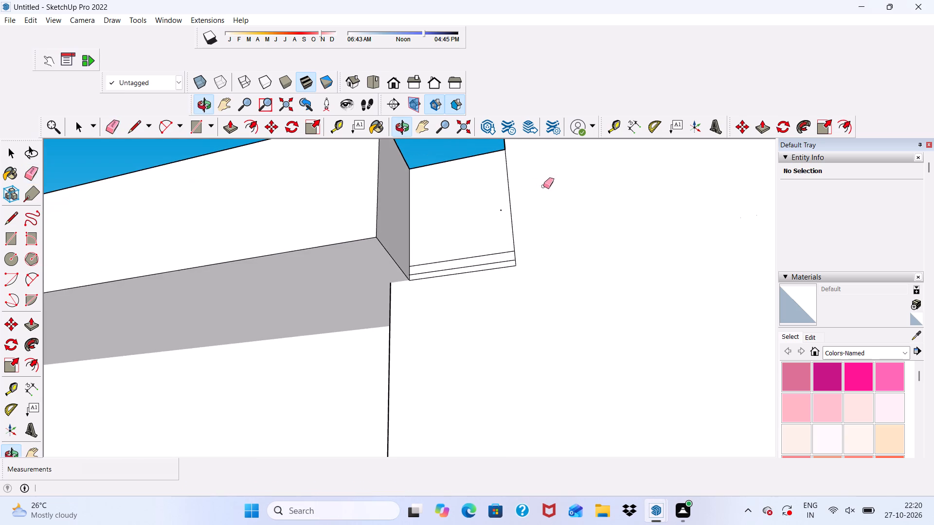
drag(503, 213, 521, 248)
scroll(491, 251, down, 4)
middle_drag(493, 291, 510, 315)
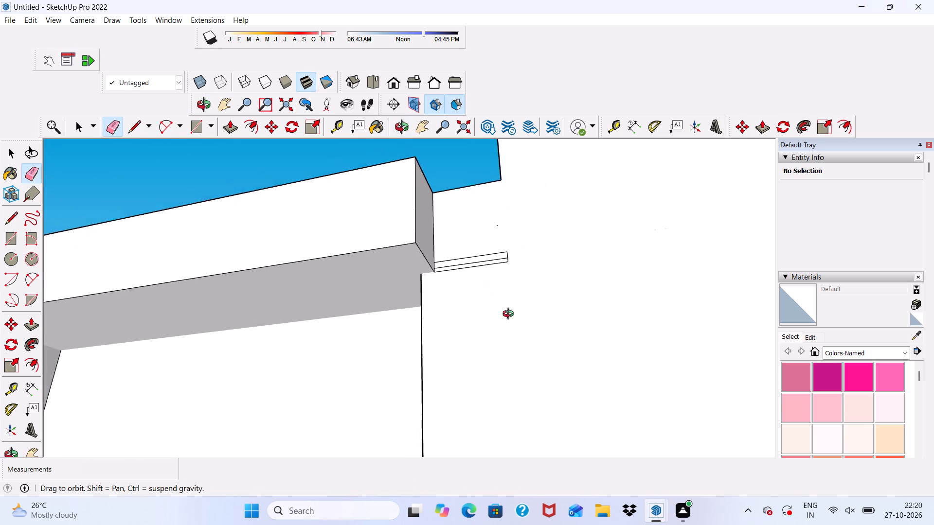
middle_drag(510, 315, 465, 322)
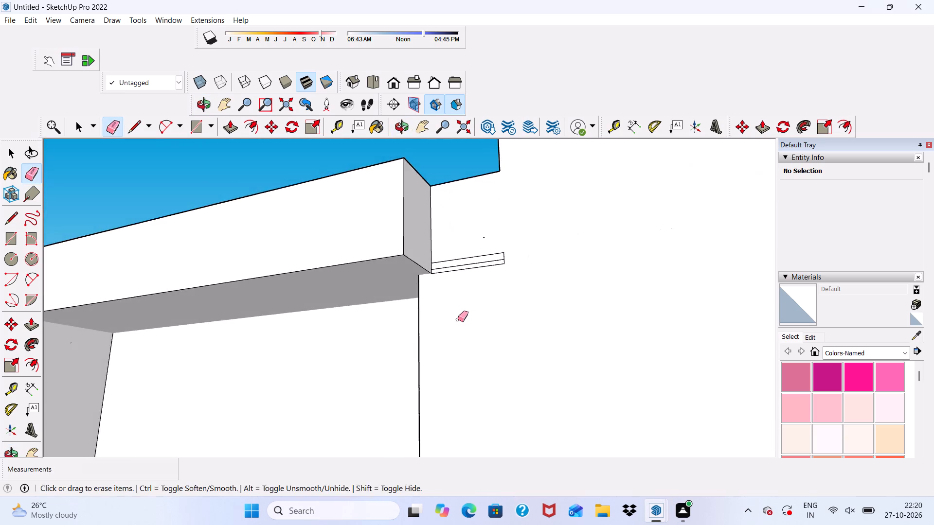
Examine the joint between the top beam's end, the post below and the projecting wall from several sides.
scroll(455, 318, up, 3)
key(space)
scroll(402, 212, up, 2)
scroll(408, 200, down, 3)
middle_drag(408, 285, 632, 329)
scroll(615, 310, up, 1)
scroll(472, 236, down, 3)
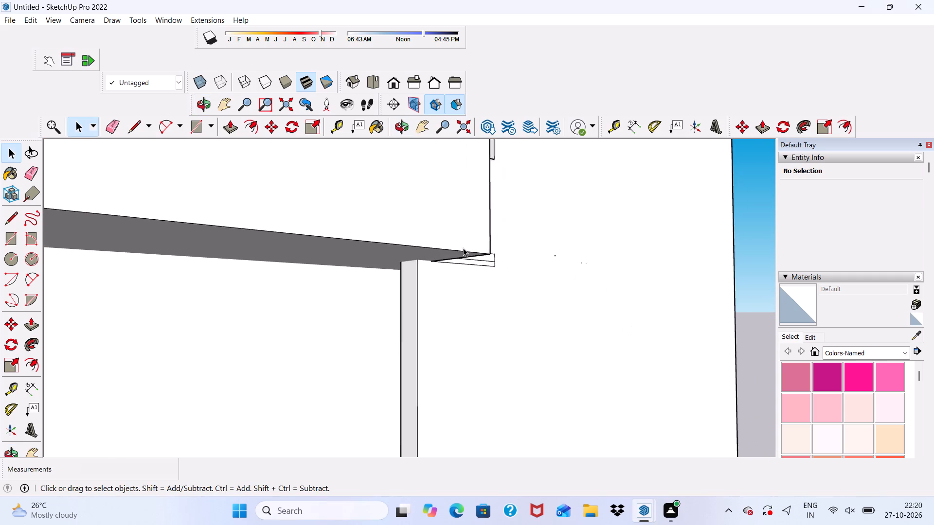
scroll(463, 248, down, 2)
middle_drag(387, 365, 493, 355)
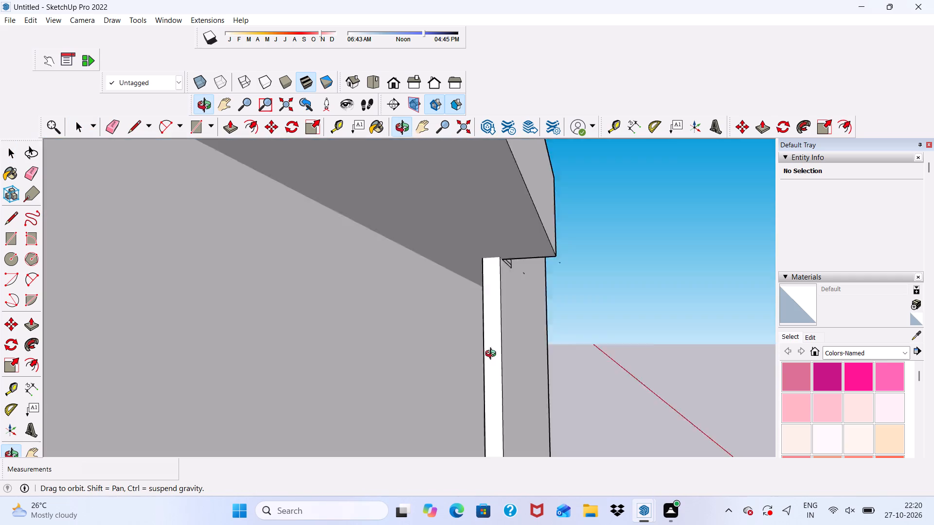
middle_drag(493, 355, 437, 362)
scroll(424, 340, up, 4)
scroll(414, 307, down, 9)
middle_drag(419, 329, 305, 359)
scroll(305, 359, up, 1)
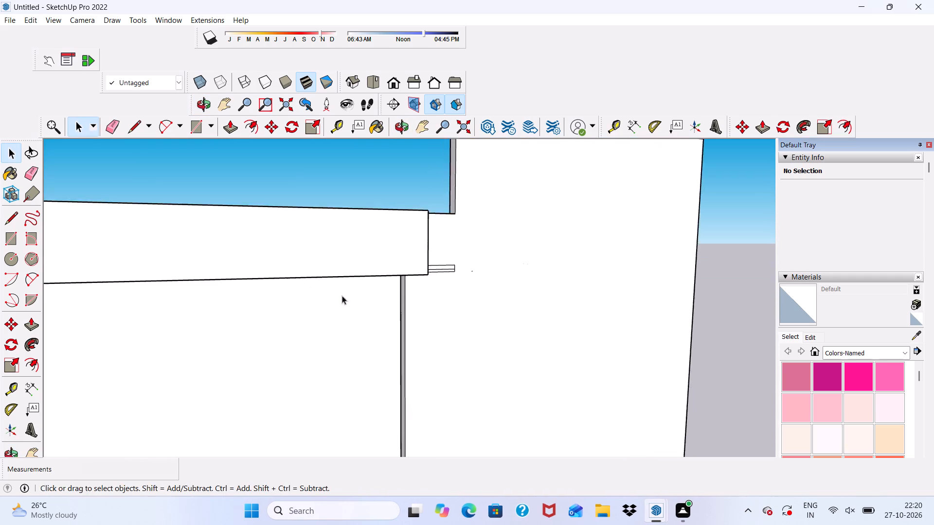
Push the top beam's end face inward until it is flush with the vertical wall edge below it.
scroll(349, 290, down, 3)
middle_drag(395, 302, 216, 340)
scroll(427, 256, up, 4)
click(371, 245)
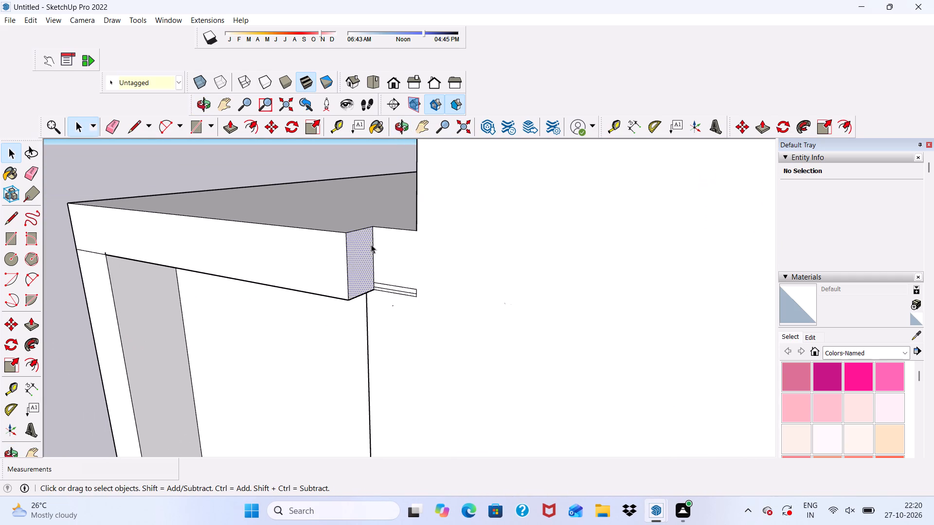
click(227, 123)
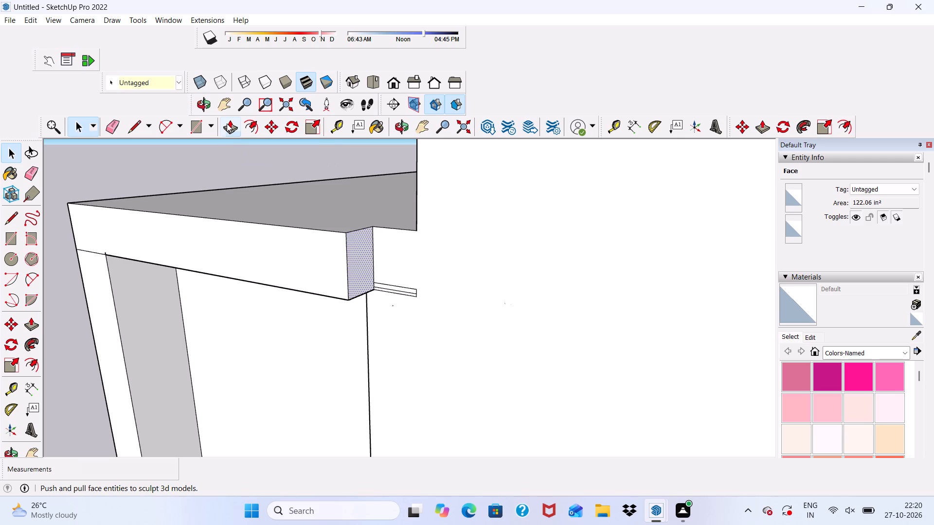
click(361, 263)
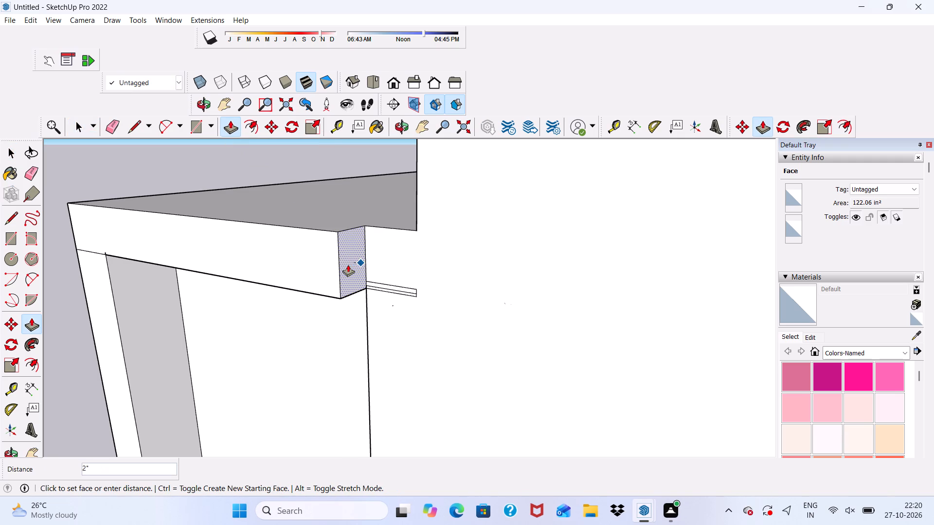
drag(357, 268, 322, 258)
scroll(351, 281, down, 1)
middle_drag(360, 290, 403, 188)
scroll(400, 218, up, 6)
drag(353, 264, 327, 266)
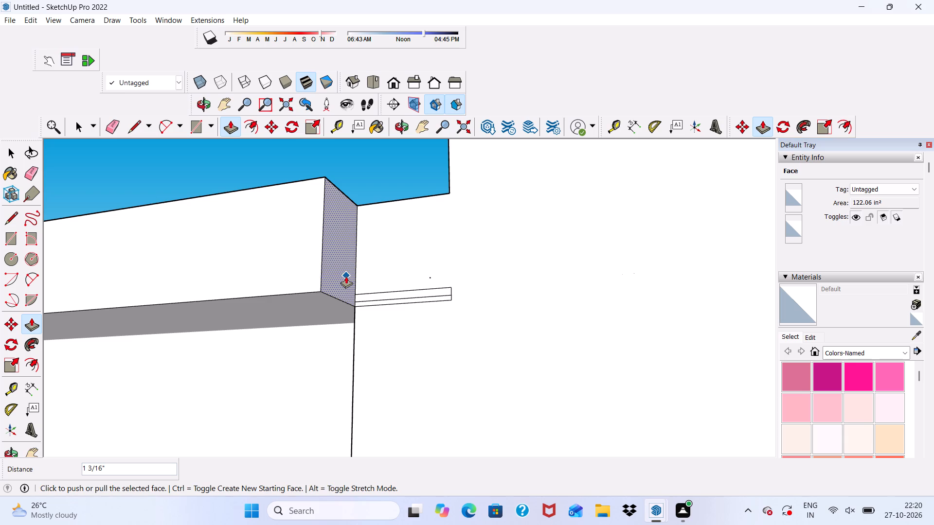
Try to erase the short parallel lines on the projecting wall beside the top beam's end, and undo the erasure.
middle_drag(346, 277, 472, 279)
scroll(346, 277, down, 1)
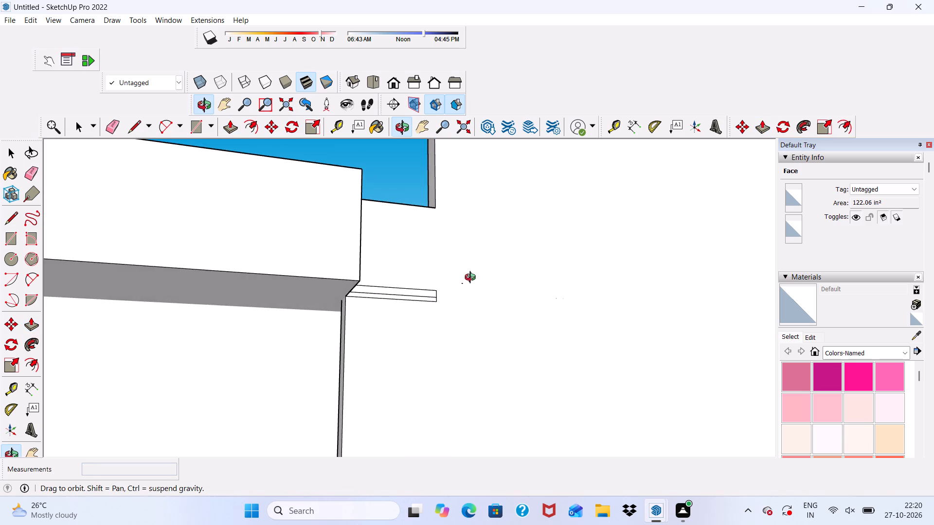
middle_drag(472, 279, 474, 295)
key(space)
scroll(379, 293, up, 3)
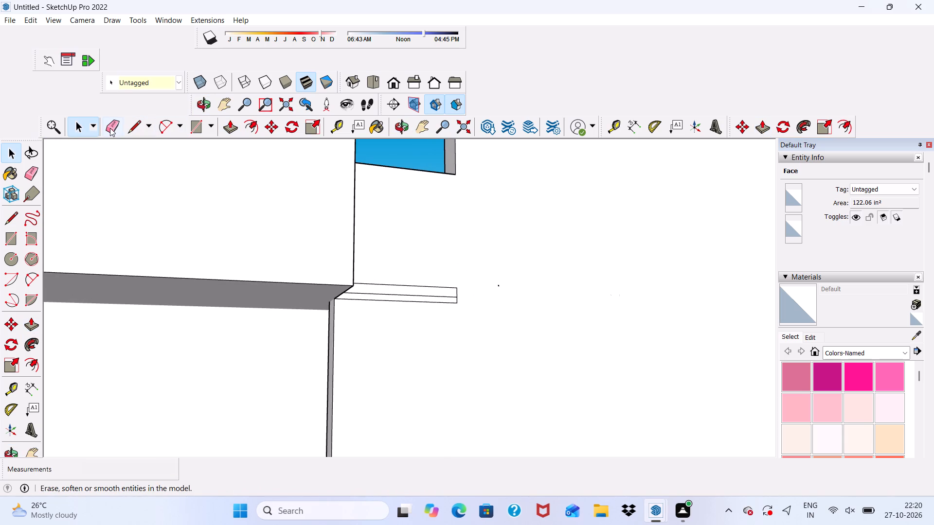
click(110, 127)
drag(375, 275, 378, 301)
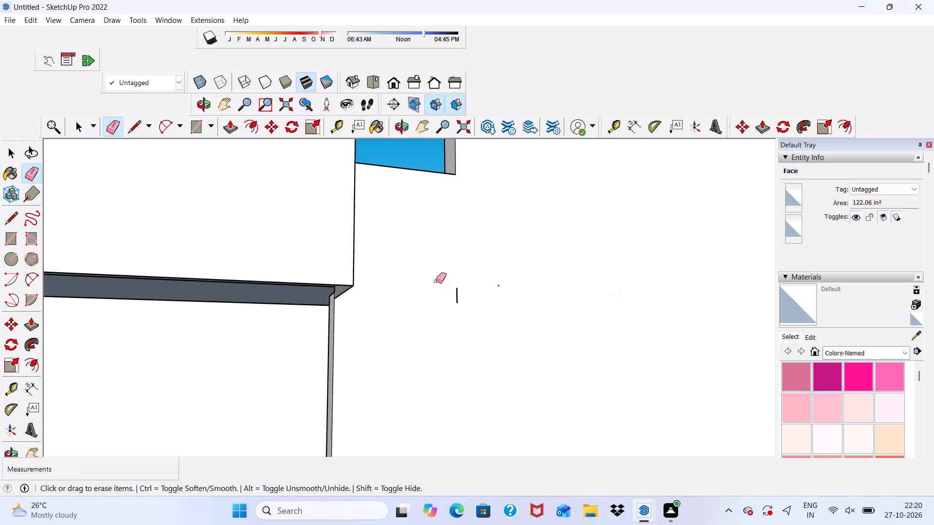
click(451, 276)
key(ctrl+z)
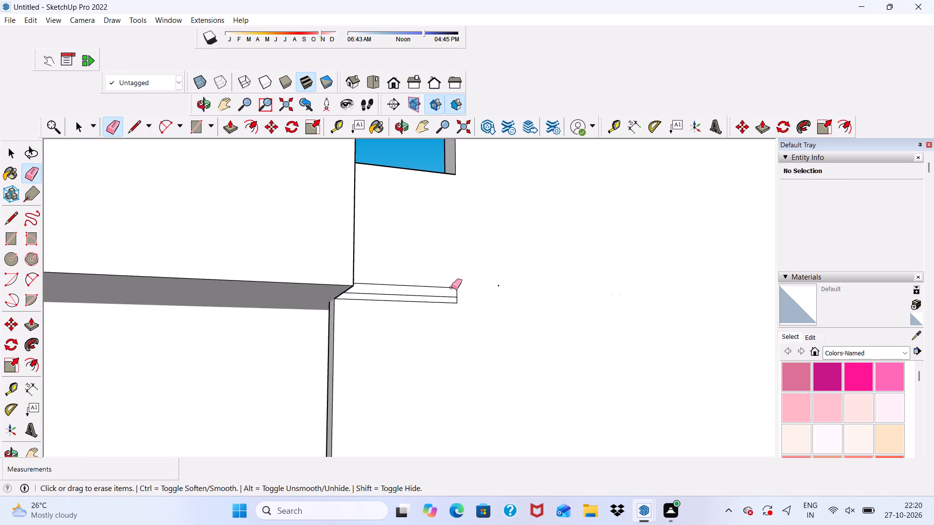
Erase the short horizontal lines and their small vertical end line on the projecting wall beside the top beam's end.
click(451, 287)
click(447, 293)
drag(442, 298, 442, 302)
key(ctrl+z)
click(457, 286)
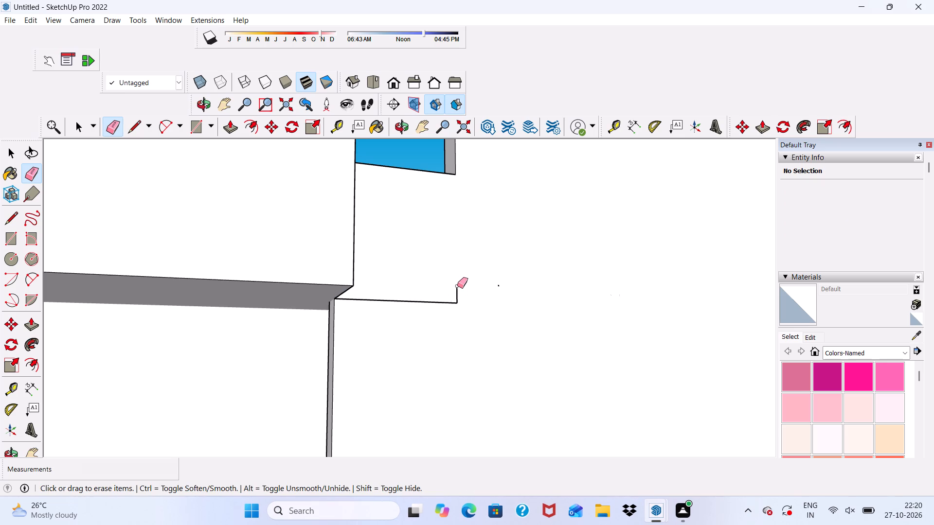
double_click(457, 297)
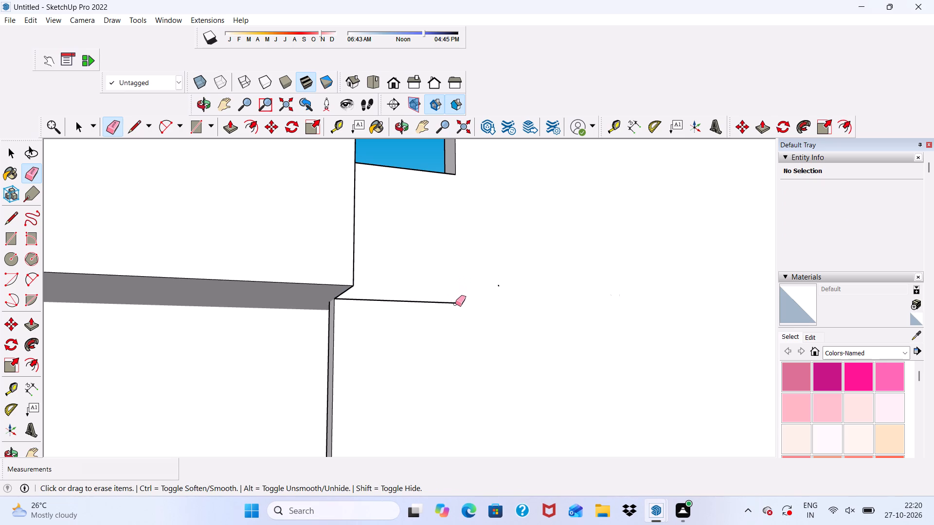
click(455, 304)
scroll(378, 273, down, 3)
middle_drag(373, 288, 373, 159)
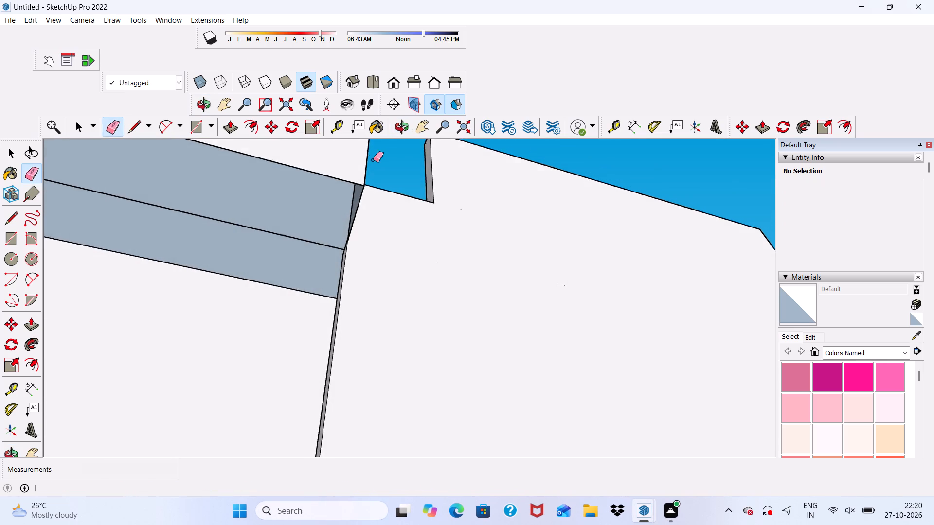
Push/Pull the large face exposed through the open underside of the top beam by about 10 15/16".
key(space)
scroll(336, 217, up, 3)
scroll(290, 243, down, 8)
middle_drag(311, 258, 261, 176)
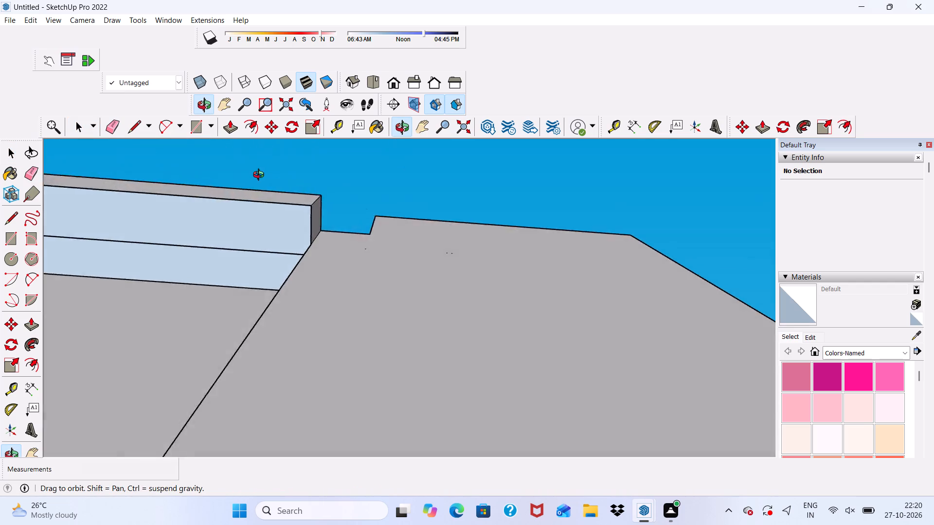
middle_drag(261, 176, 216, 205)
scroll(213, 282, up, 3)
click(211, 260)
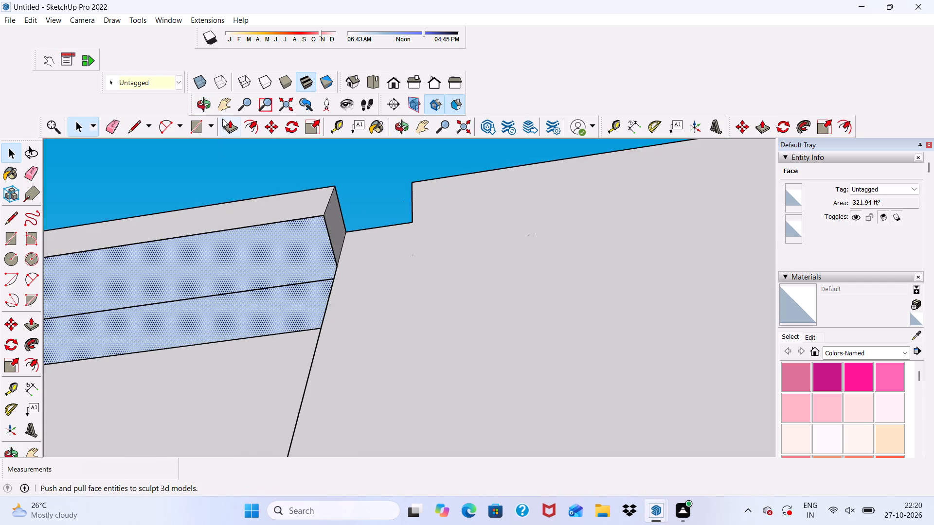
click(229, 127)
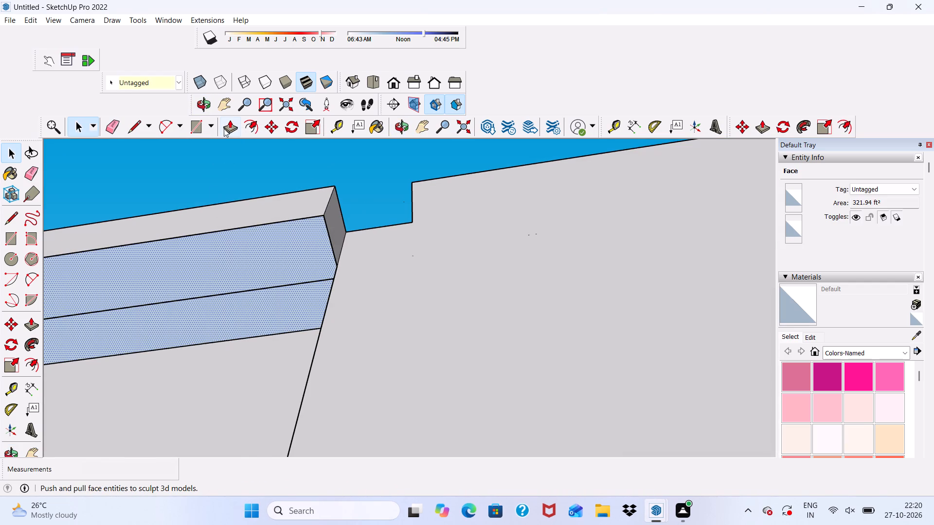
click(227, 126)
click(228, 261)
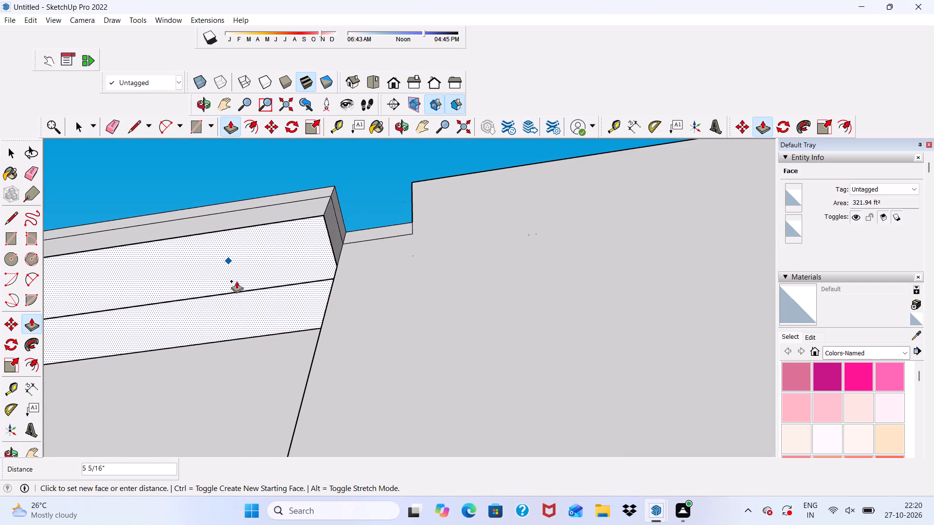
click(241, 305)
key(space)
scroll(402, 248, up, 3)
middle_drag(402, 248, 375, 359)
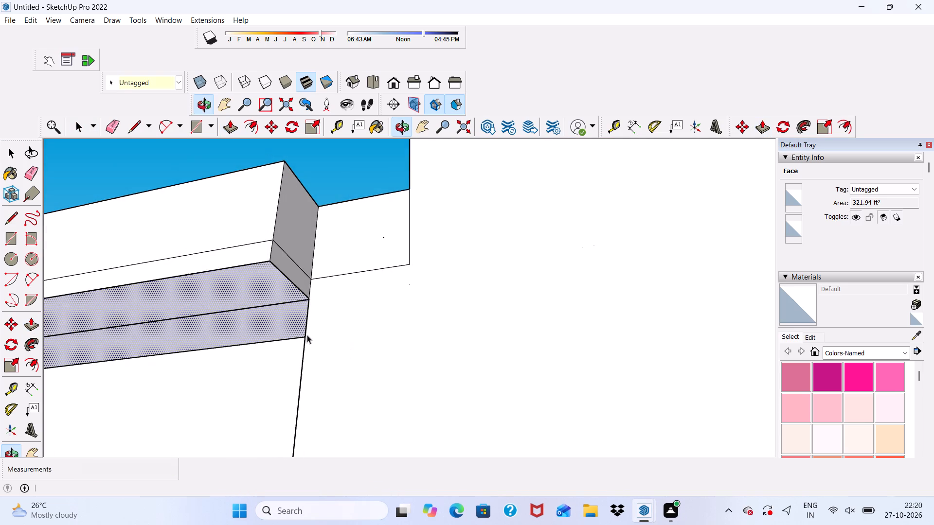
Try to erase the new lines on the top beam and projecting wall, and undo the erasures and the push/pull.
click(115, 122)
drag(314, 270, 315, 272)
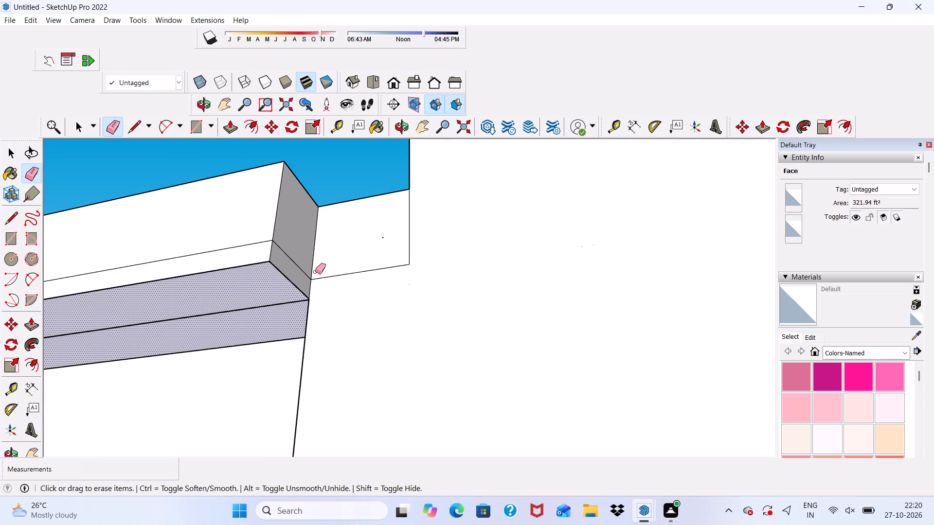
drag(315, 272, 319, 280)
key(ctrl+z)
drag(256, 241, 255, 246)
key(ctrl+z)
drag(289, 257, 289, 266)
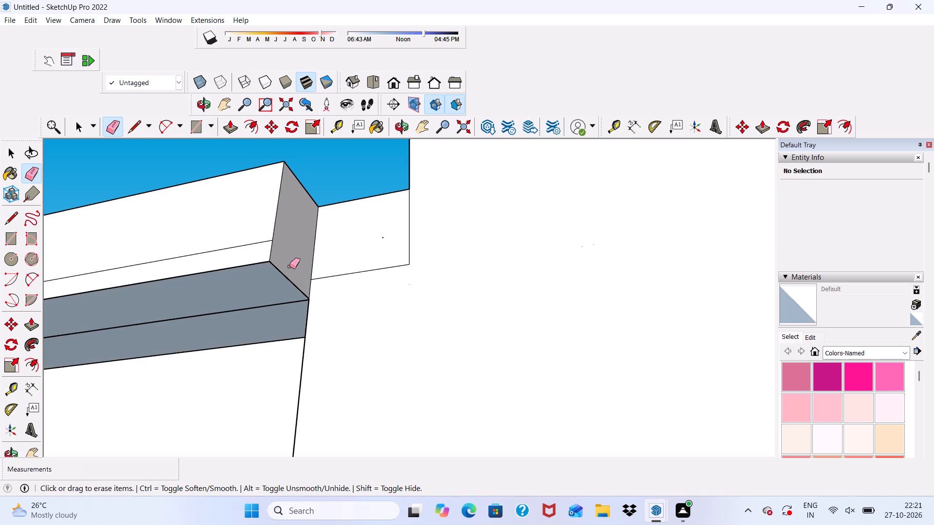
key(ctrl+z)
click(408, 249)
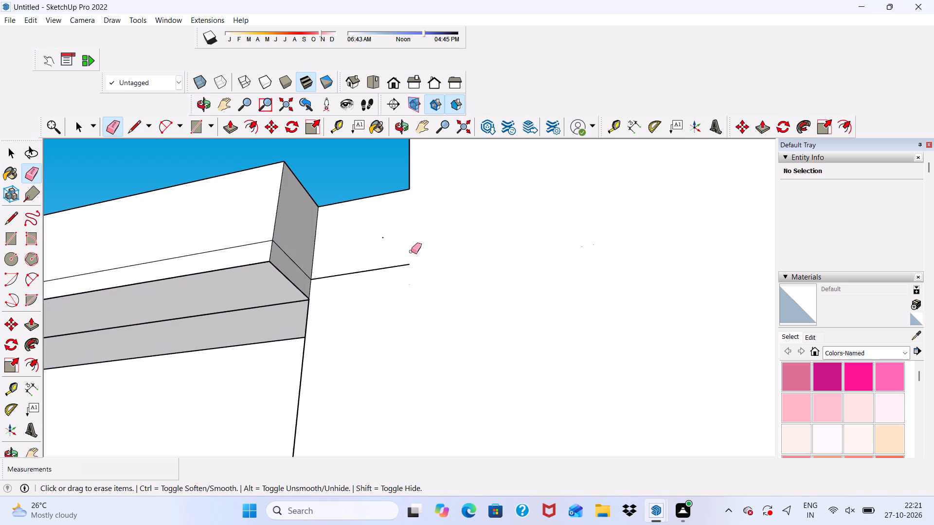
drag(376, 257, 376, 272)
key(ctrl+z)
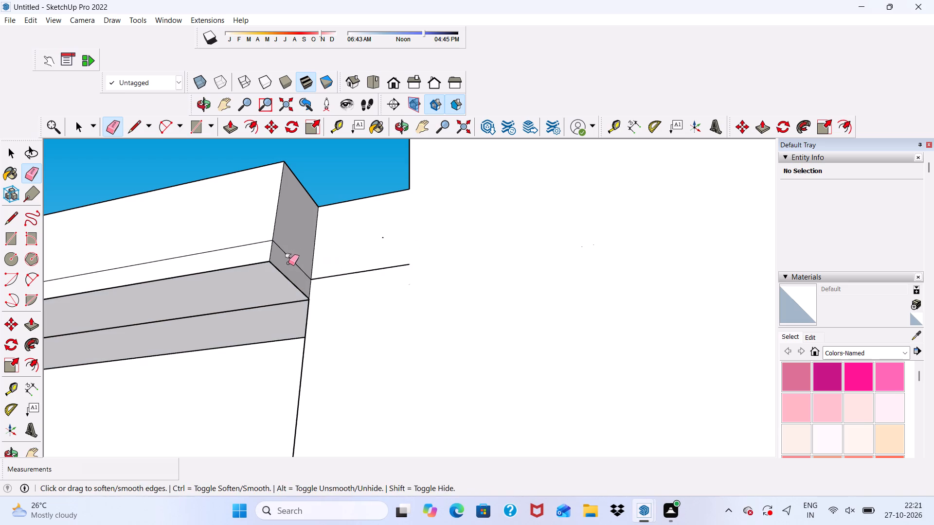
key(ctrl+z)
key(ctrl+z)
Examine the open underside of the top beam and its joints with the side post and projecting wall.
scroll(296, 257, down, 2)
middle_drag(313, 265, 357, 221)
scroll(400, 221, down, 4)
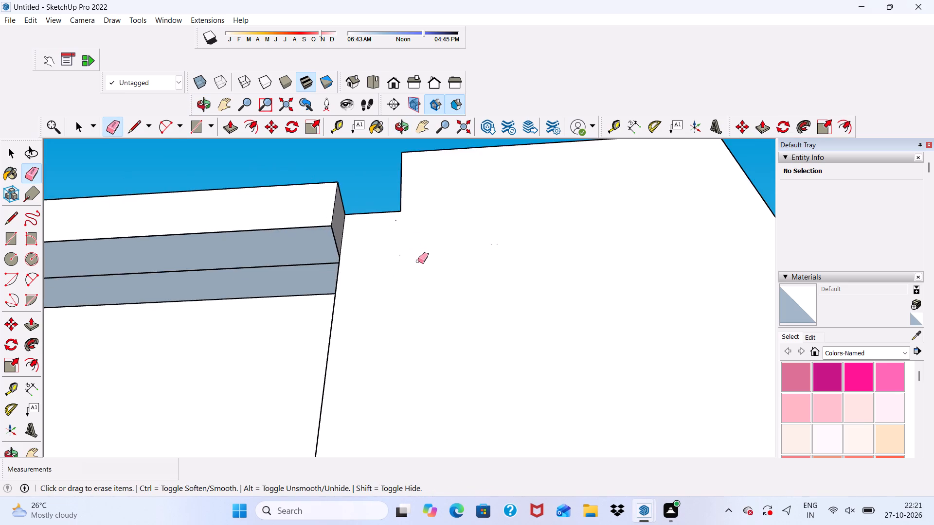
scroll(418, 261, down, 9)
middle_drag(522, 280, 340, 199)
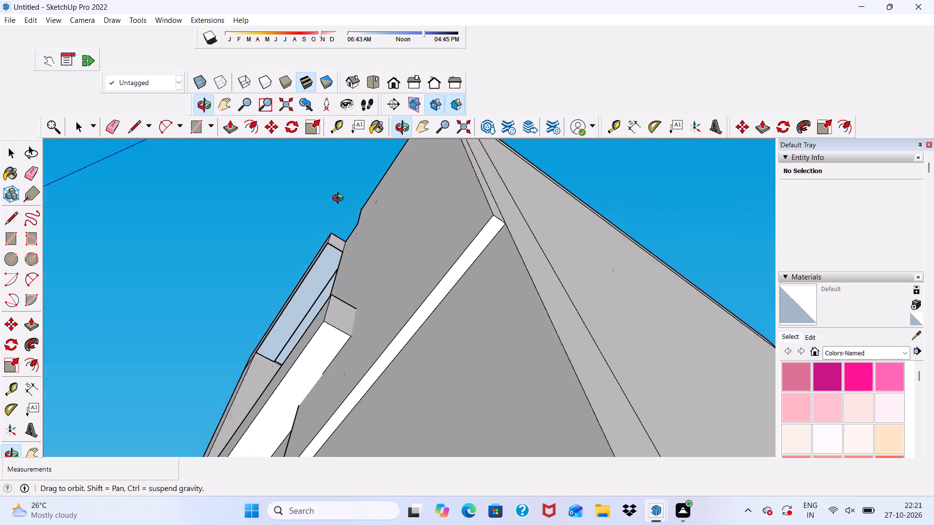
middle_drag(340, 199, 449, 249)
scroll(303, 272, up, 8)
middle_drag(265, 277, 259, 216)
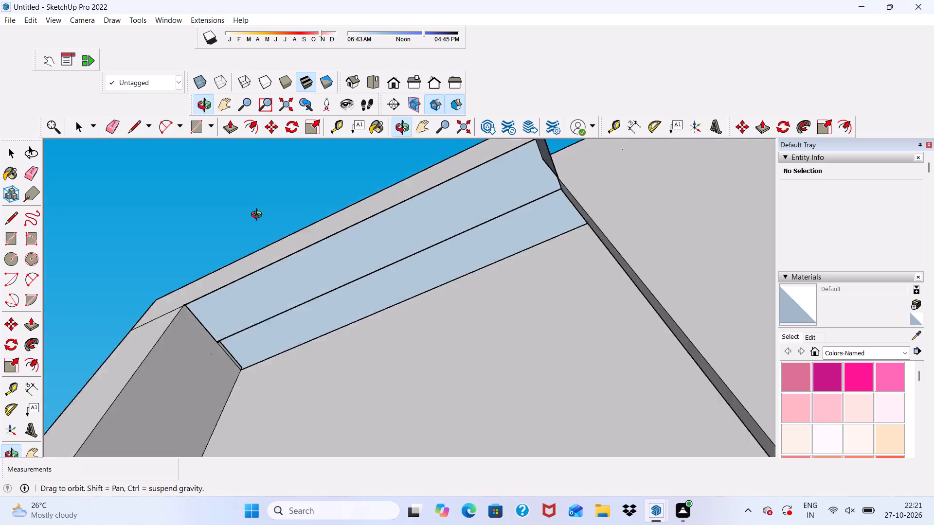
middle_drag(259, 216, 251, 180)
scroll(251, 180, up, 5)
Pull the narrow inner face along the top beam's open underside inward 2' 3 7/16" to cover the opening.
key(space)
scroll(272, 298, up, 1)
scroll(272, 298, down, 1)
middle_drag(272, 298, 234, 282)
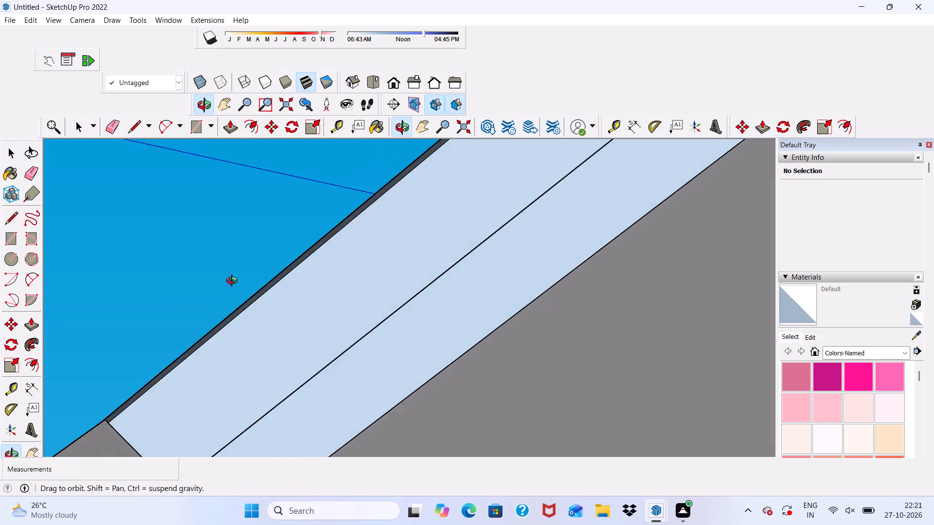
middle_drag(234, 282, 199, 302)
scroll(289, 330, up, 10)
click(255, 297)
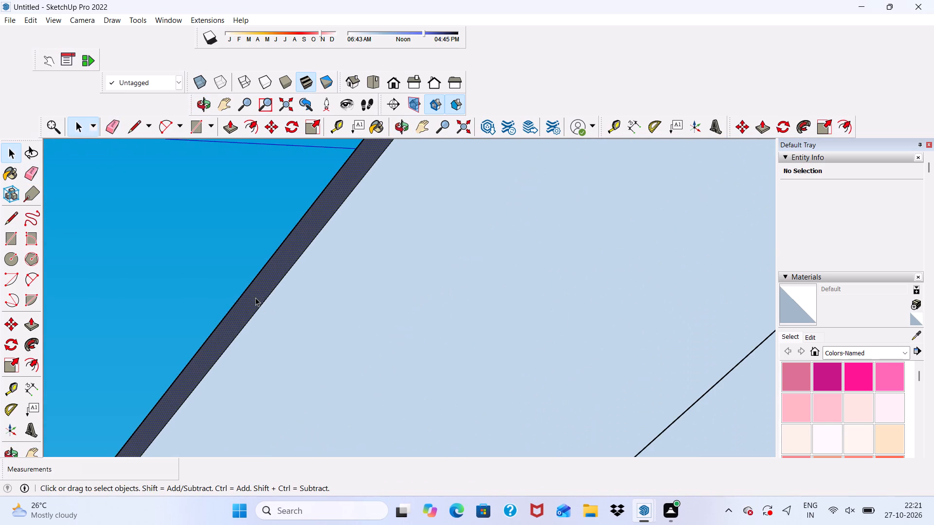
click(230, 124)
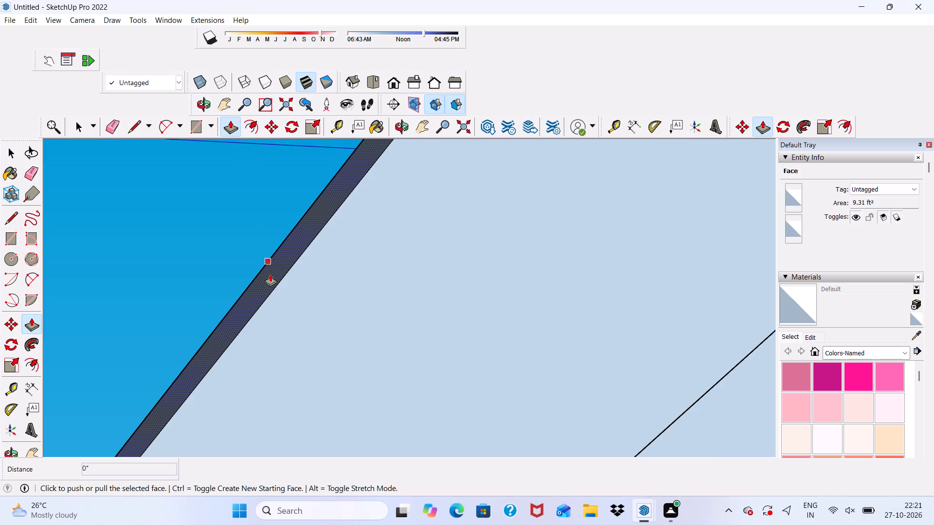
ctrl+scroll(268, 282, up, 1)
click(267, 291)
scroll(444, 362, down, 2)
scroll(439, 226, down, 6)
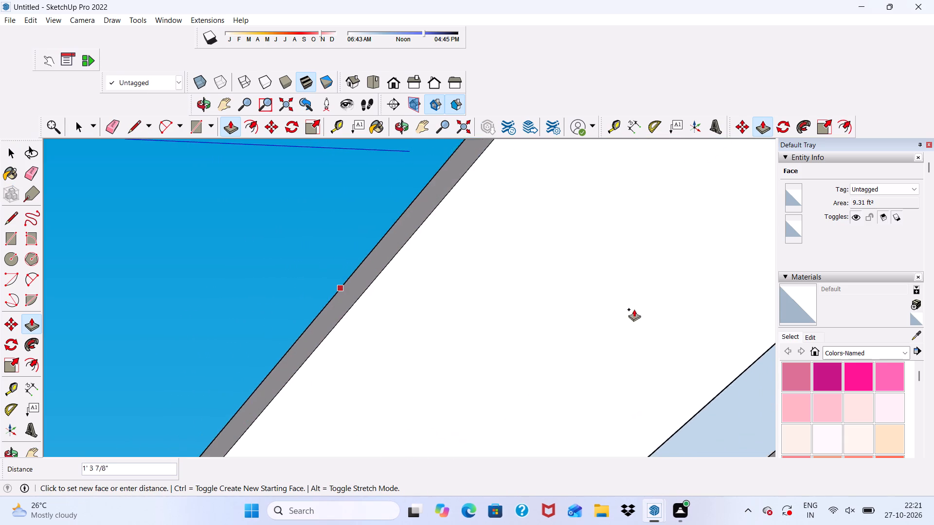
scroll(634, 309, down, 9)
click(689, 323)
scroll(373, 275, down, 6)
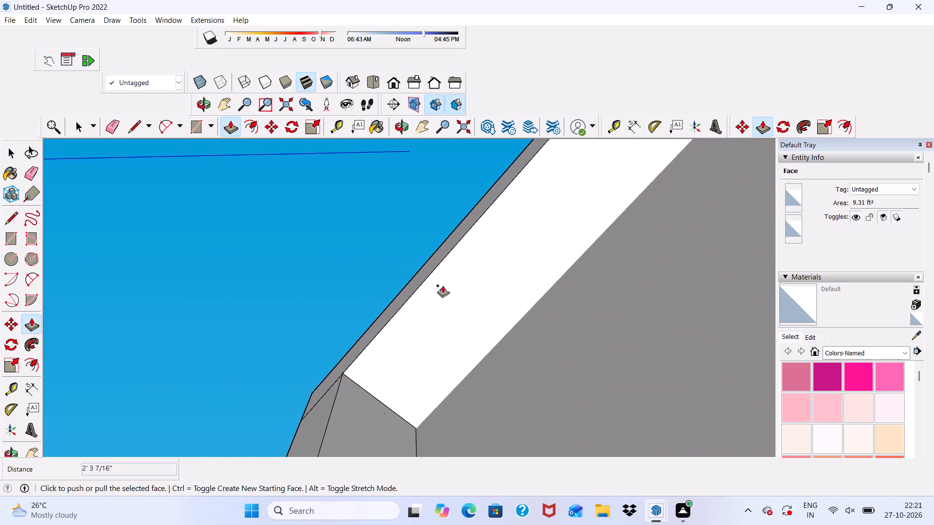
scroll(443, 285, down, 4)
middle_drag(446, 309, 474, 437)
middle_drag(772, 272, 865, 339)
scroll(311, 304, up, 3)
key(space)
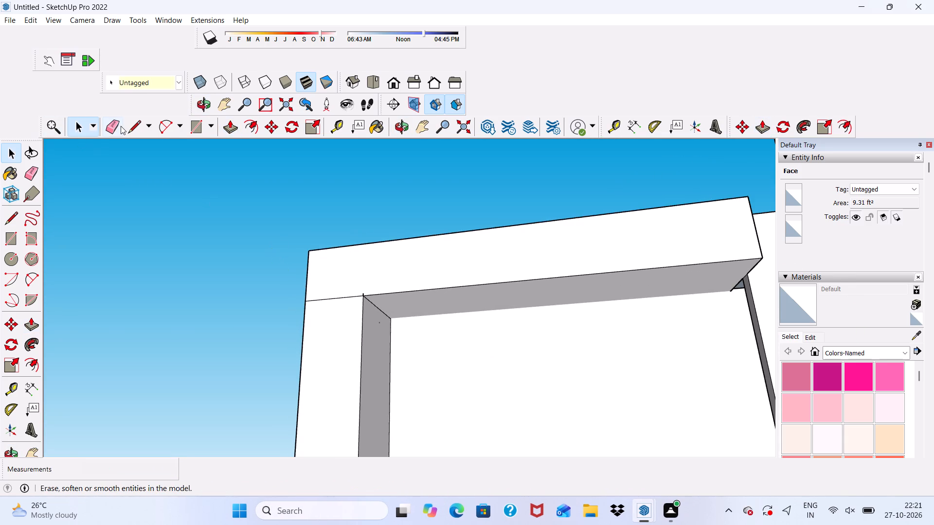
Erase the seam line between the top beam and the side post on the front of the frame.
drag(109, 124, 111, 129)
drag(330, 292, 333, 302)
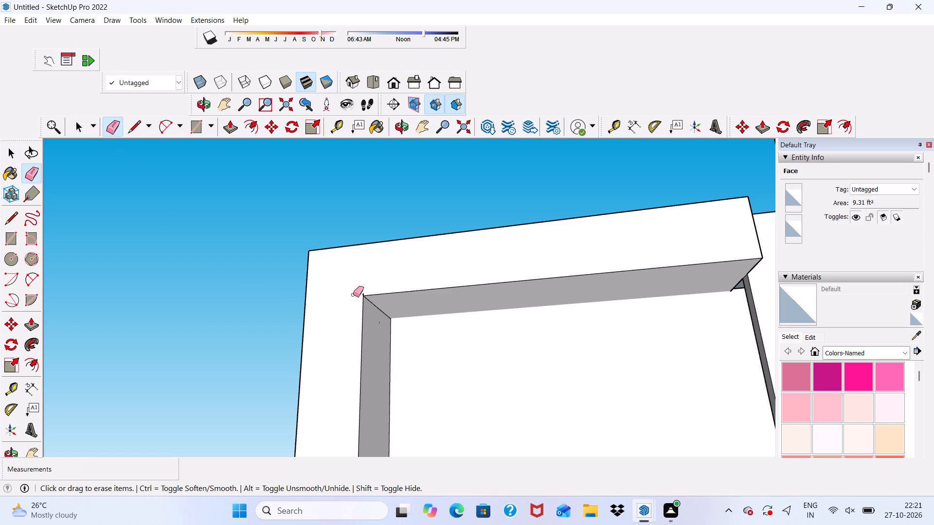
click(362, 292)
Erase the leftover line across the roof between the top beam and the roof slab.
scroll(360, 277, down, 5)
middle_drag(410, 282, 413, 286)
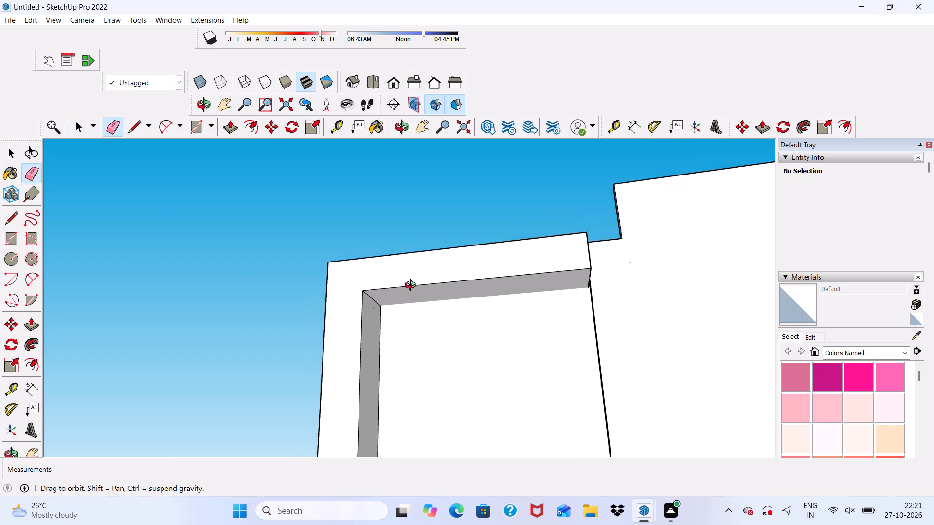
middle_drag(413, 286, 571, 398)
key(space)
scroll(536, 279, down, 3)
middle_drag(530, 318, 511, 314)
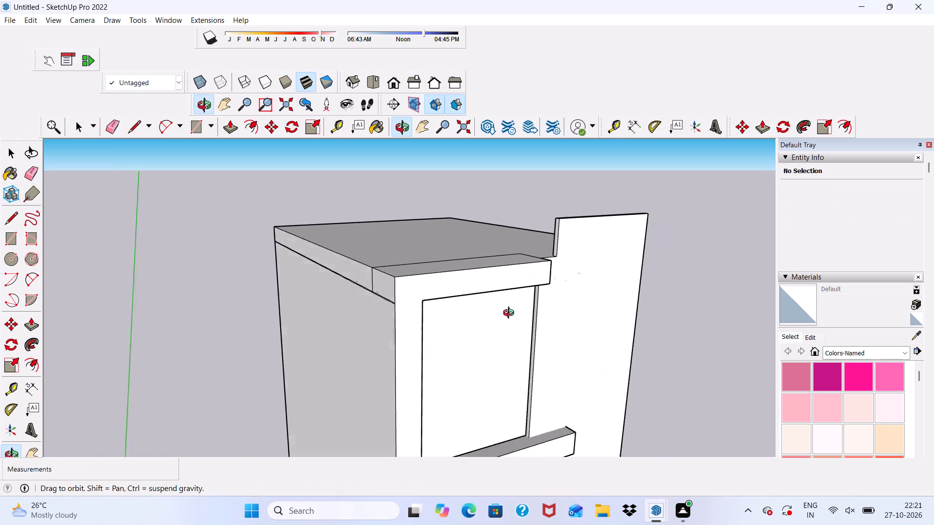
middle_drag(511, 314, 415, 256)
scroll(403, 207, up, 1)
middle_drag(399, 205, 394, 314)
scroll(382, 282, up, 1)
click(381, 278)
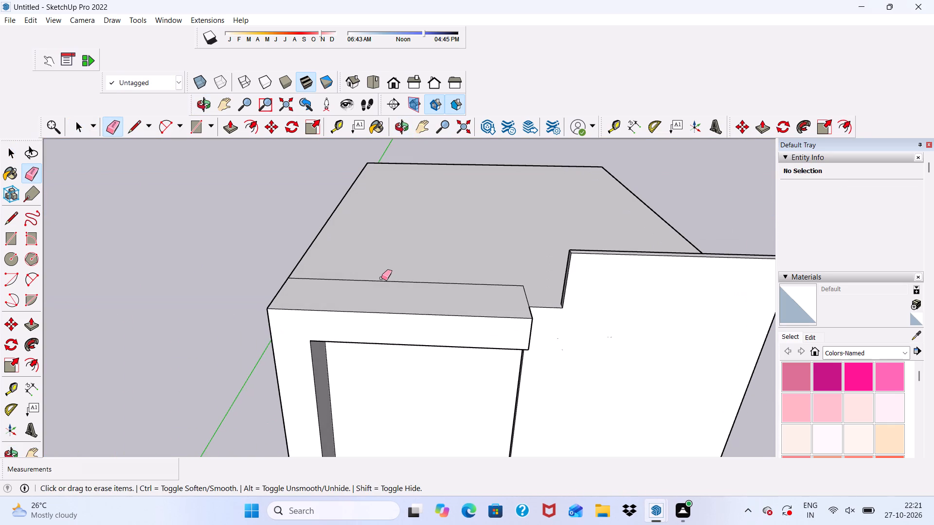
click(381, 279)
scroll(381, 282, down, 1)
middle_drag(381, 283, 388, 183)
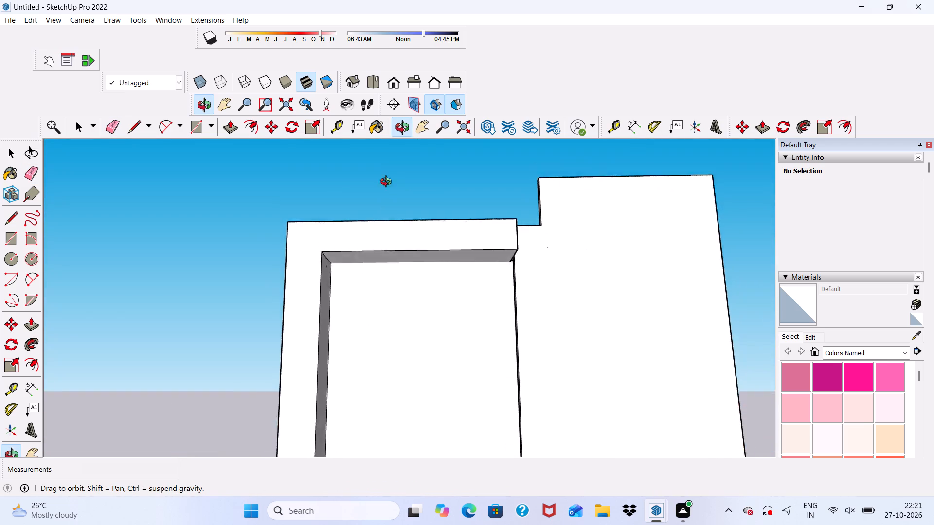
middle_drag(388, 183, 388, 237)
scroll(490, 264, up, 2)
drag(525, 271, 512, 271)
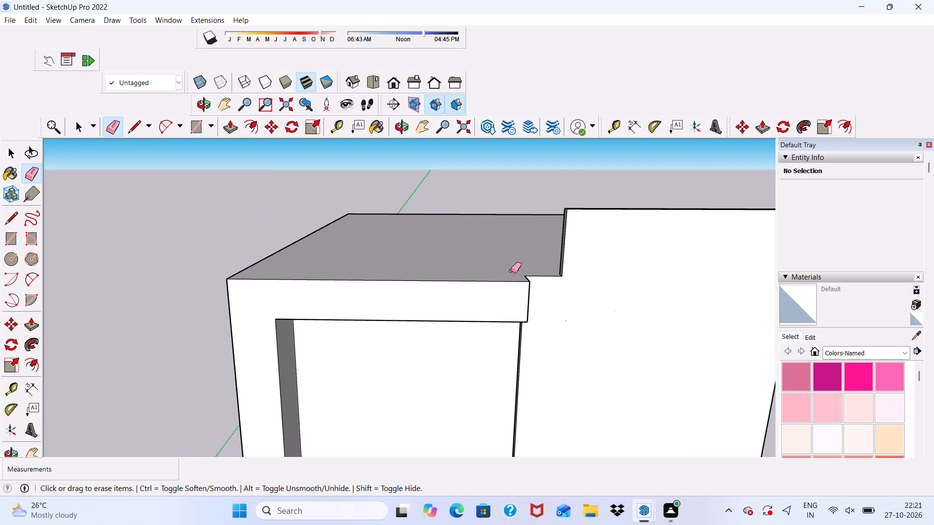
scroll(509, 265, down, 1)
middle_drag(509, 265, 462, 280)
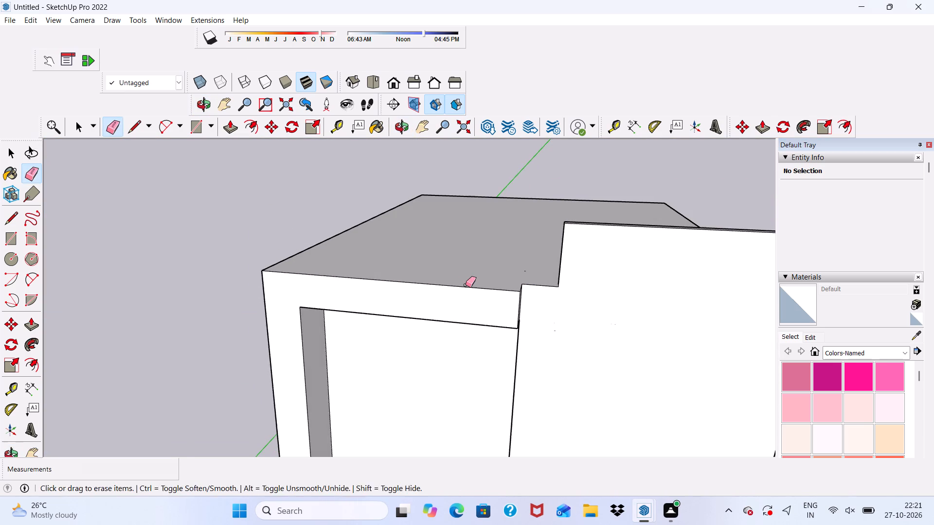
key(space)
Push/Pull the narrow side face of the projecting wall's upper part outward about 11" to line up with the lower part.
scroll(559, 278, up, 4)
scroll(543, 248, down, 3)
middle_drag(535, 248, 742, 279)
scroll(595, 240, up, 7)
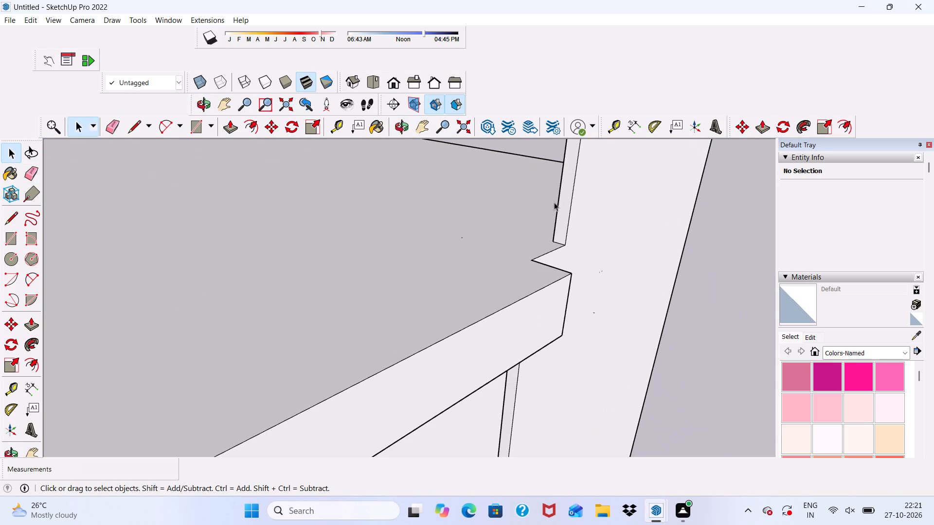
click(566, 201)
click(233, 123)
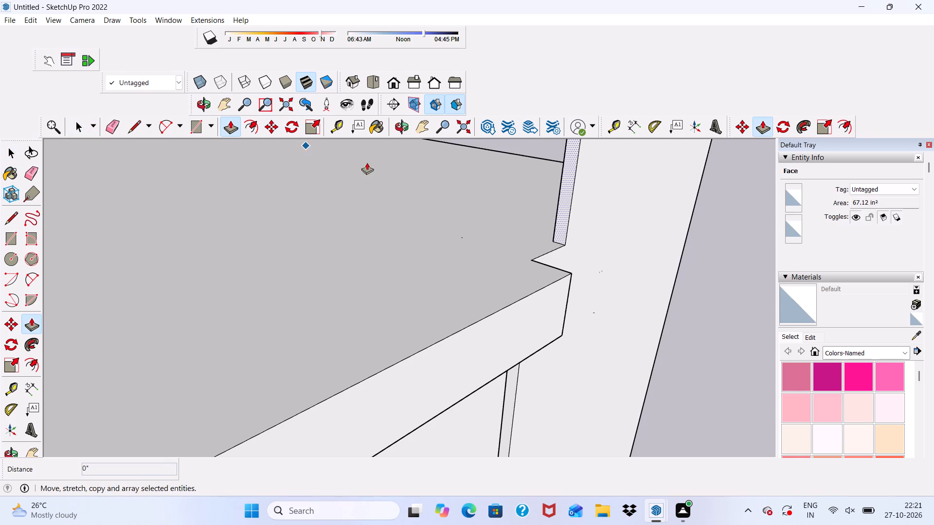
click(563, 201)
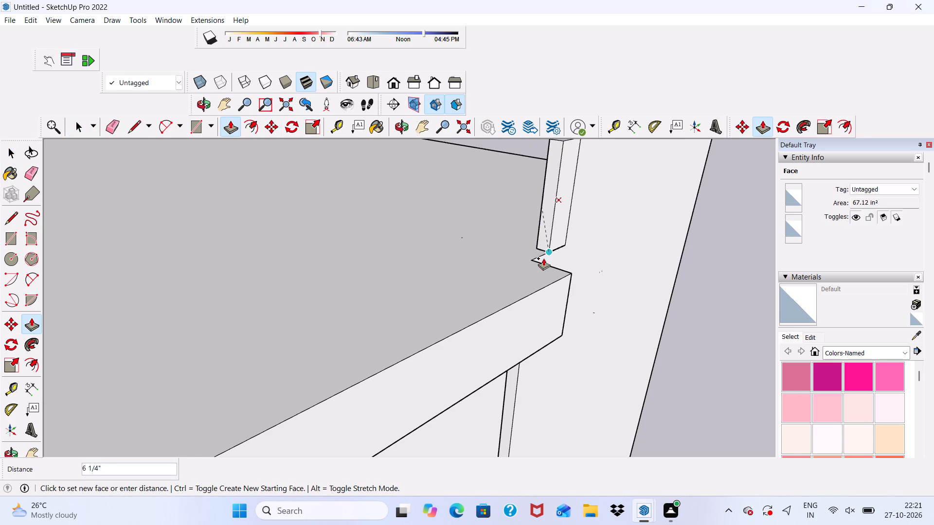
scroll(534, 263, up, 5)
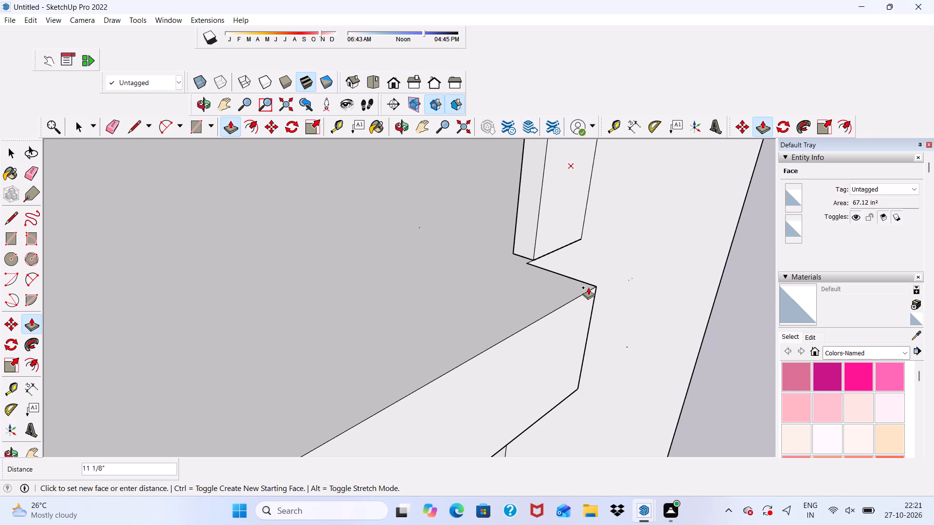
click(597, 291)
Erase the horizontal and vertical leftover lines on the front of the projecting wall beside the top beam.
scroll(597, 290, down, 1)
middle_drag(597, 290, 569, 281)
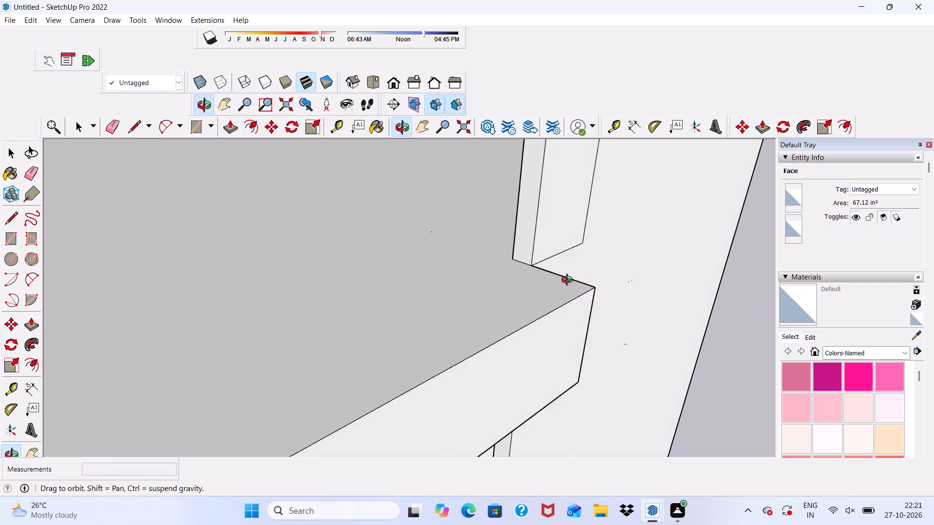
middle_drag(569, 281, 407, 193)
key(space)
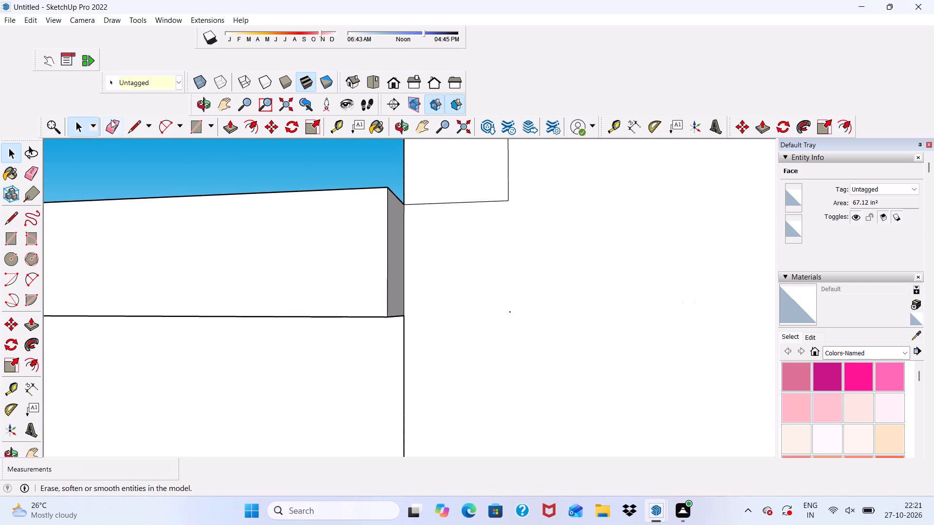
click(111, 120)
drag(457, 191, 461, 212)
drag(510, 191, 507, 198)
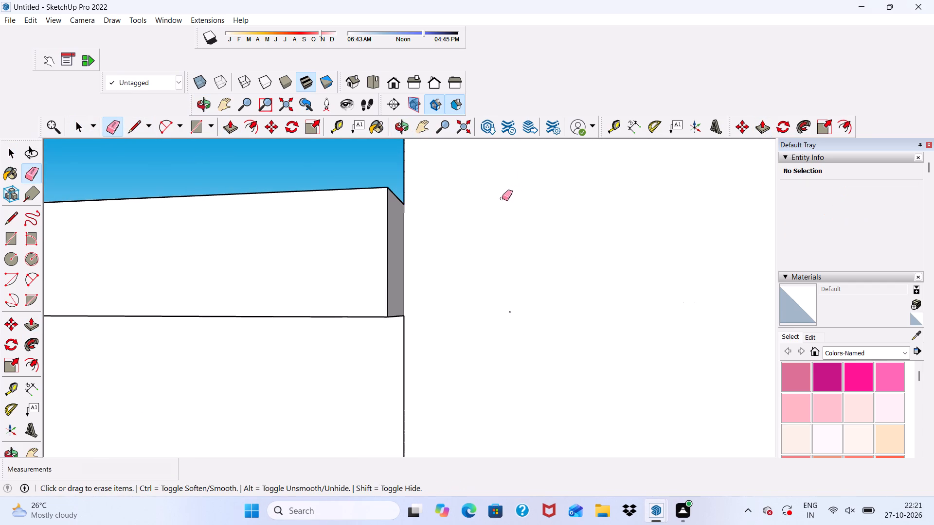
Erase the short vertical seam and the lines running below the roof edge on the side wall next to the frame.
scroll(488, 262, down, 17)
scroll(483, 193, down, 6)
middle_drag(483, 295, 484, 297)
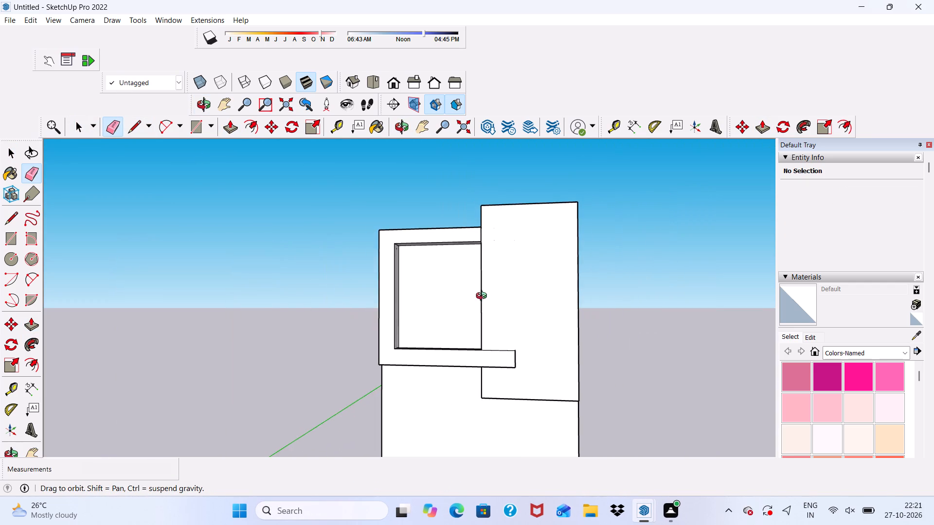
middle_drag(484, 297, 590, 299)
key(space)
middle_drag(363, 275, 497, 315)
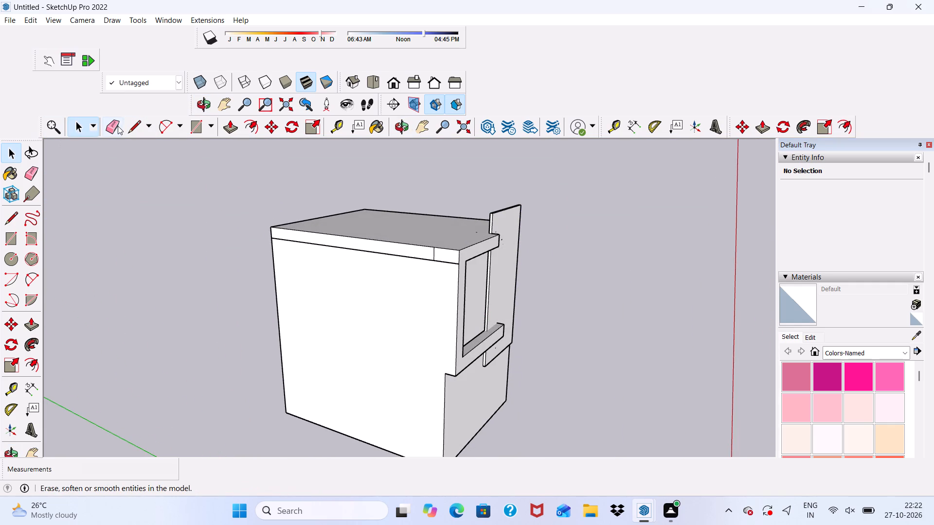
click(118, 126)
scroll(280, 236, up, 3)
scroll(476, 261, up, 7)
drag(511, 262, 503, 268)
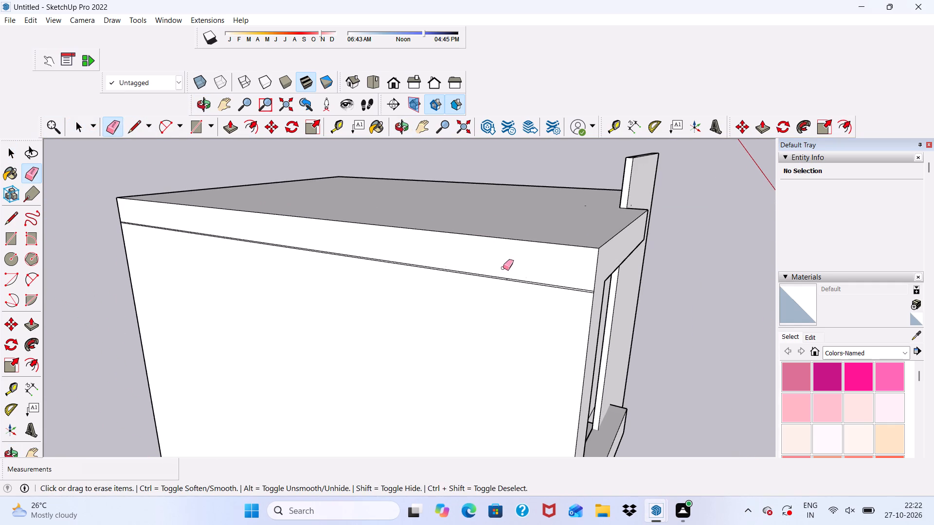
drag(503, 268, 506, 291)
drag(532, 279, 529, 299)
click(511, 280)
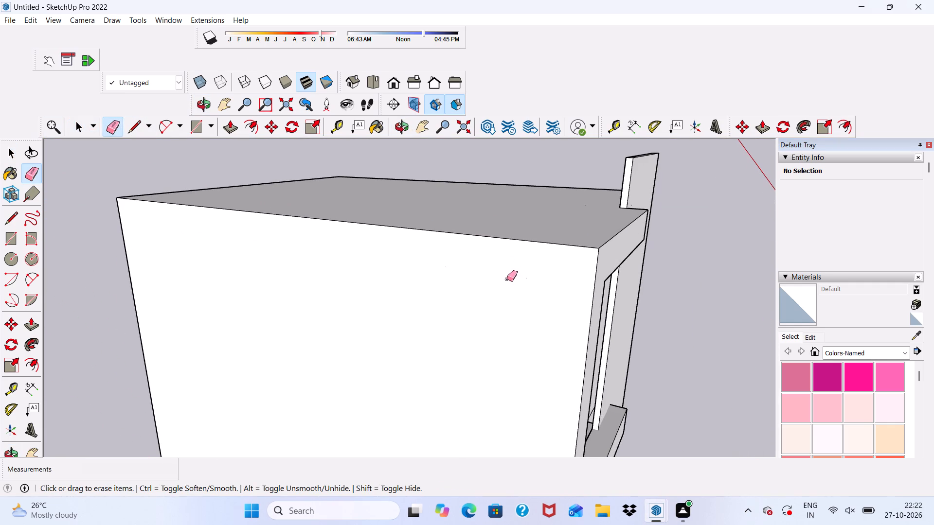
drag(507, 279, 507, 287)
drag(569, 274, 565, 301)
drag(562, 267, 565, 298)
drag(566, 274, 569, 287)
drag(566, 272, 565, 294)
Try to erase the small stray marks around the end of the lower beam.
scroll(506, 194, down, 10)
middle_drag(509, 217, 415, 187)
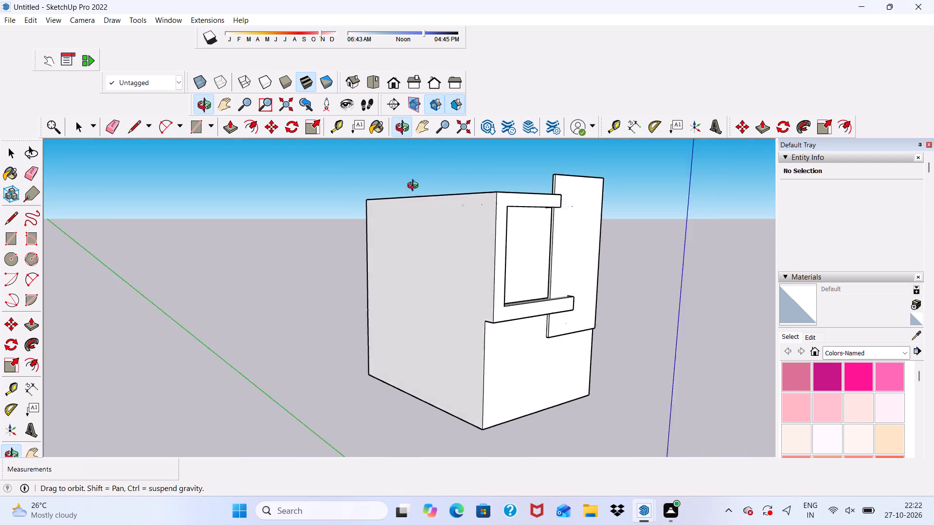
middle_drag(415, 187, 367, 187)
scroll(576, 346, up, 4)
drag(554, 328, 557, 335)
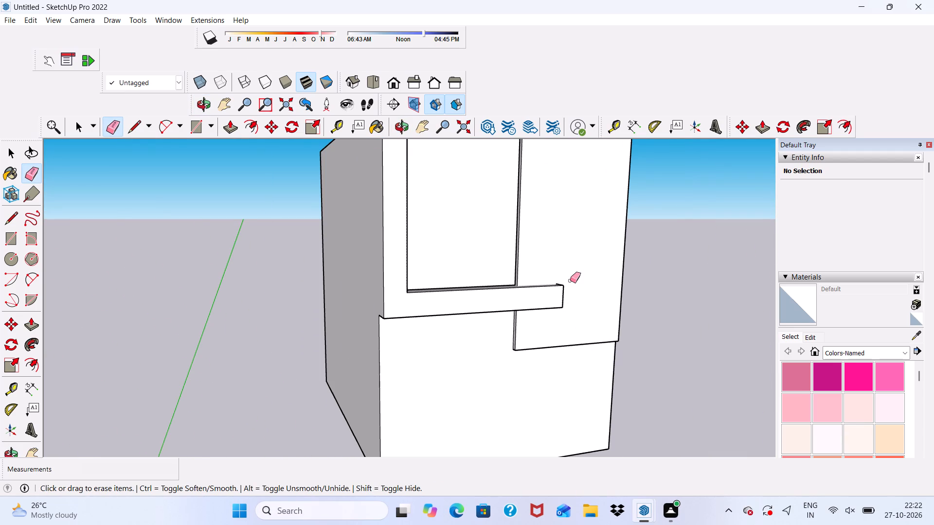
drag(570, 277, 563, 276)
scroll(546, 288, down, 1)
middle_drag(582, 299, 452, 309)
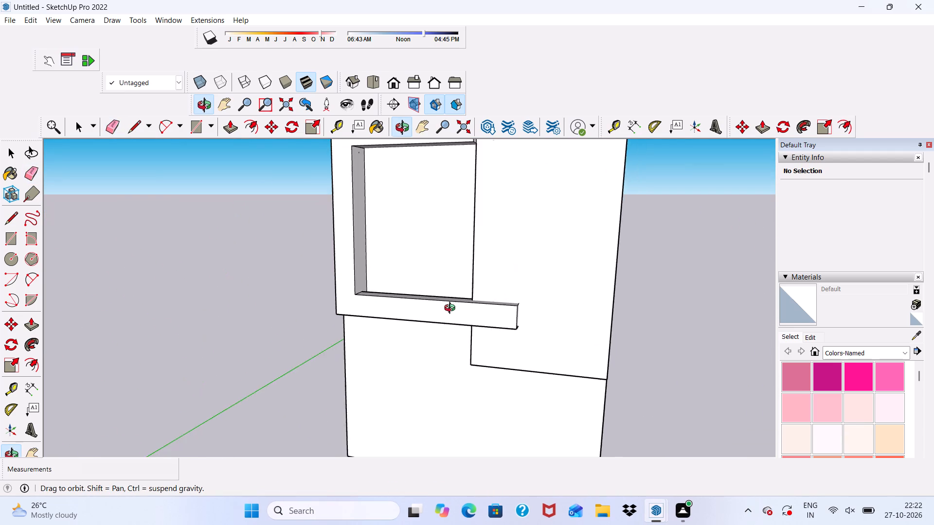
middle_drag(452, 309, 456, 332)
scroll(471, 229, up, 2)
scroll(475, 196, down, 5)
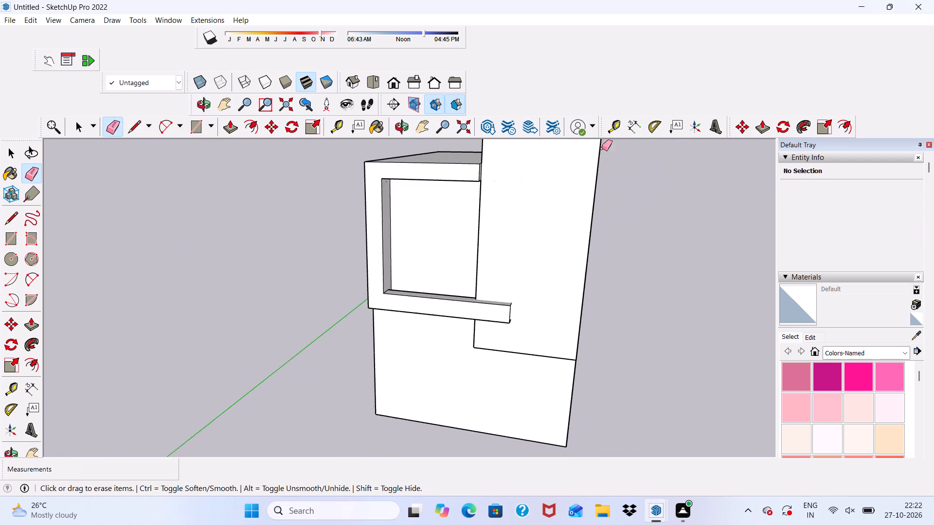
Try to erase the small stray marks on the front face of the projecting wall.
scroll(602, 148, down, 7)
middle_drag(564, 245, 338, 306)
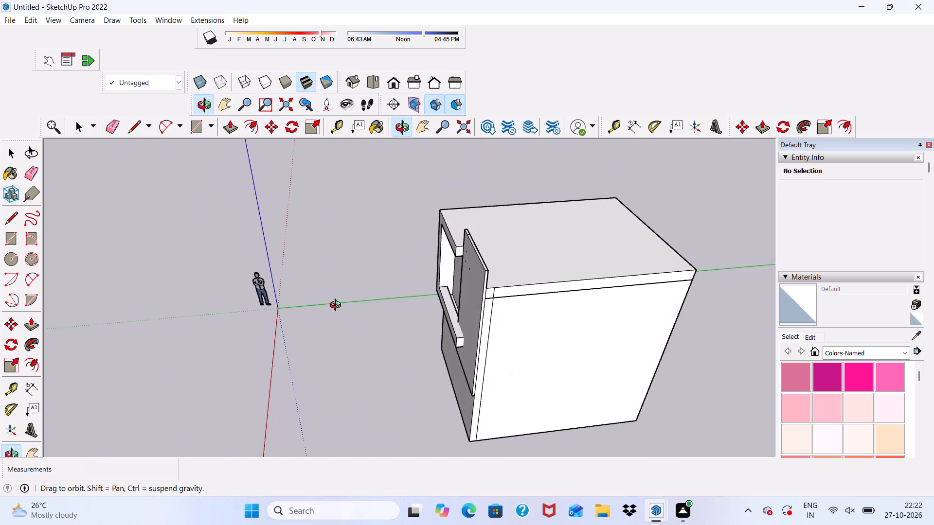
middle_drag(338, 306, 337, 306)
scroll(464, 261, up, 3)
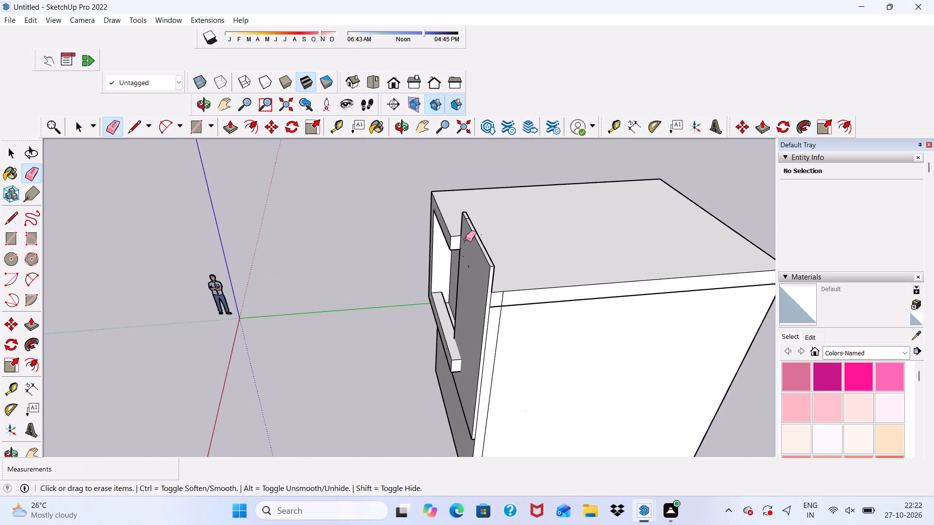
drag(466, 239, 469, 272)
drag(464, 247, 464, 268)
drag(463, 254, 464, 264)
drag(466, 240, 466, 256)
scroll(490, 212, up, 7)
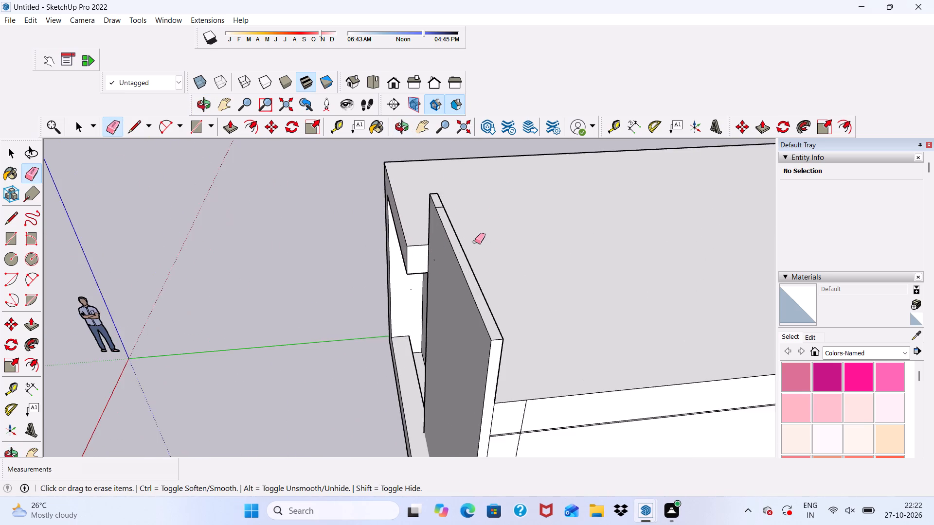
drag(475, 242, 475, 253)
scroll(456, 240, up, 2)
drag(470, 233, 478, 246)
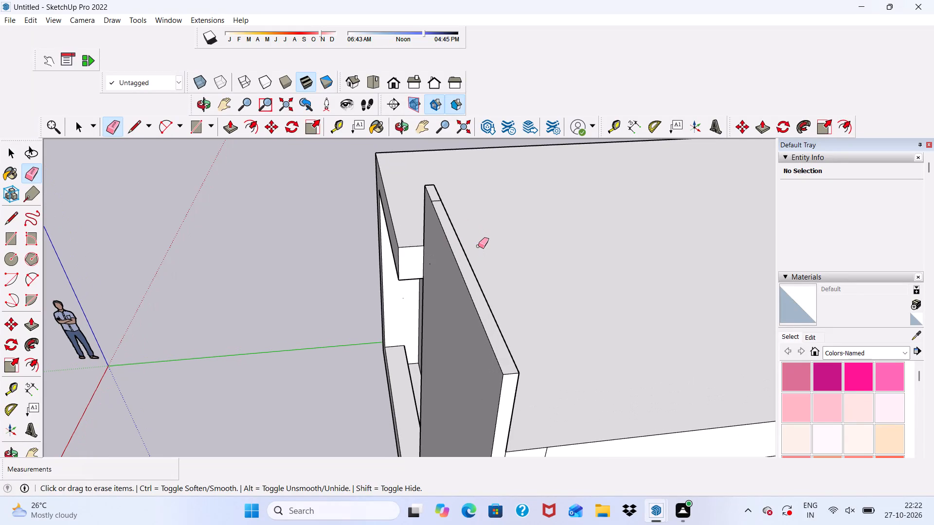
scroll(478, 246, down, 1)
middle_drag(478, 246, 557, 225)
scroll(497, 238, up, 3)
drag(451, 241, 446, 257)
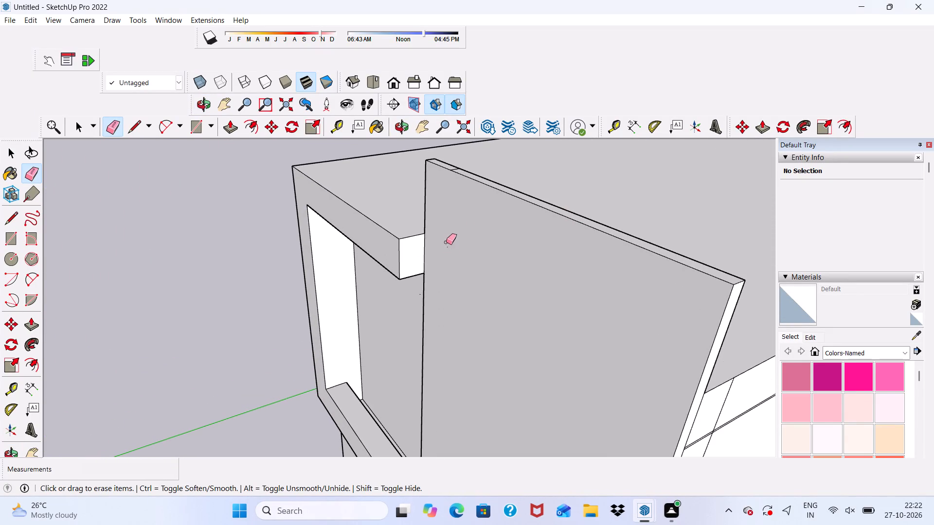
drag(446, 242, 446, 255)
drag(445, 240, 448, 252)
Erase the short line across the top edge of the projecting wall.
scroll(450, 163, up, 8)
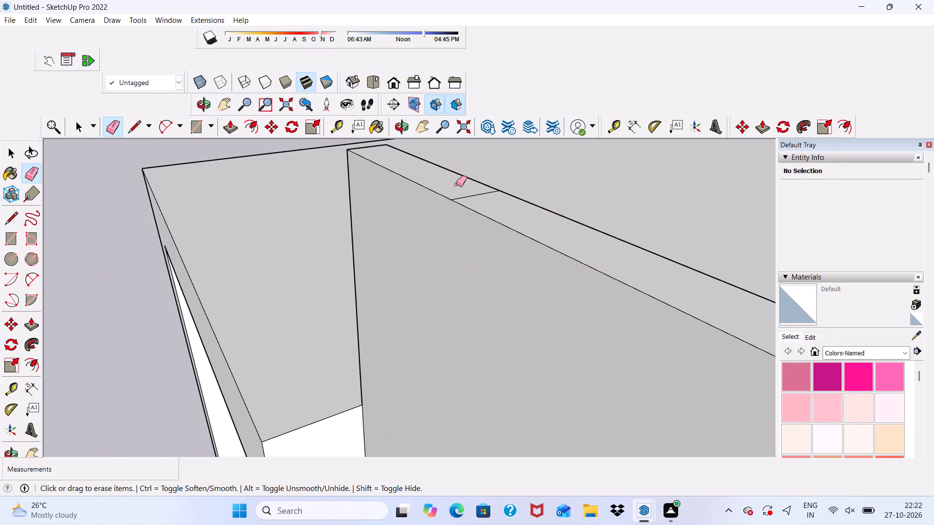
drag(456, 184, 464, 199)
Push/pull the hidden face in the gap behind the projecting wall 9" to line up with the balcony's back wall.
scroll(447, 179, down, 20)
middle_drag(392, 281, 395, 254)
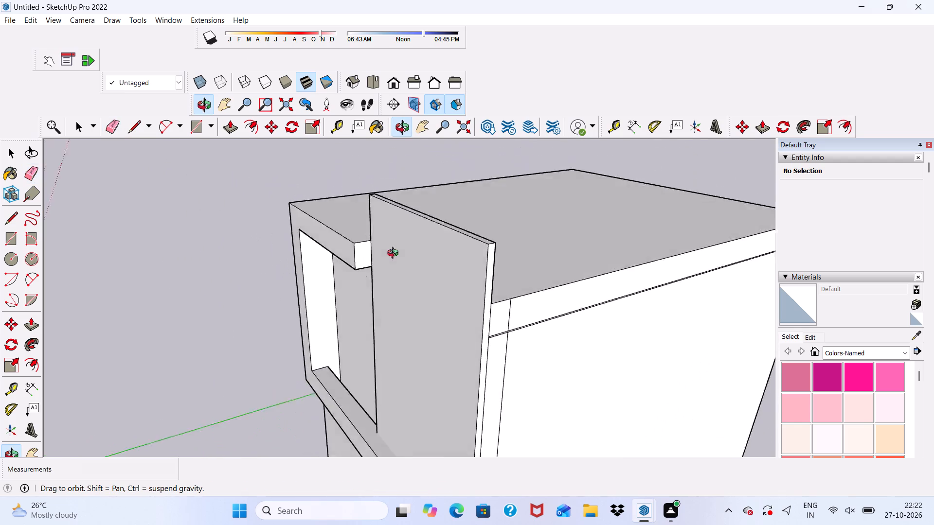
middle_drag(395, 254, 615, 187)
middle_drag(317, 360, 317, 360)
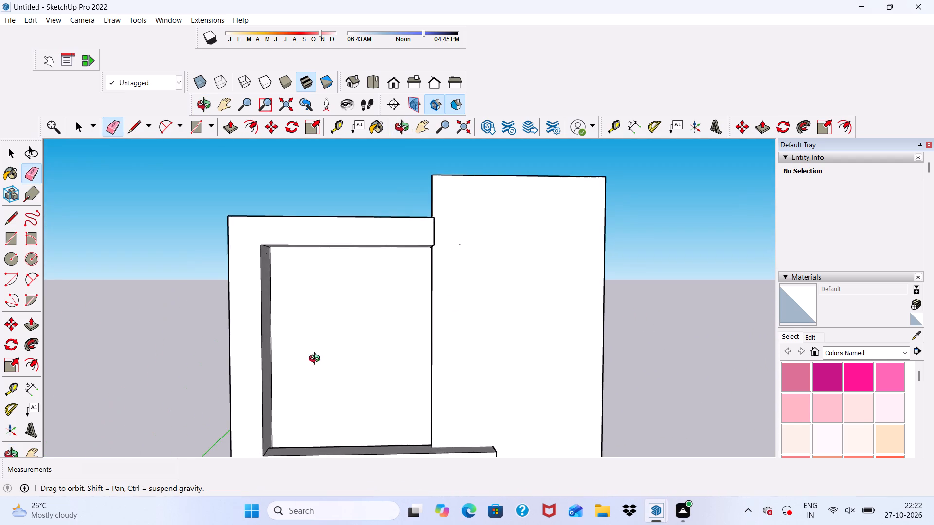
middle_drag(317, 360, 513, 309)
scroll(513, 301, up, 12)
middle_drag(454, 212, 452, 215)
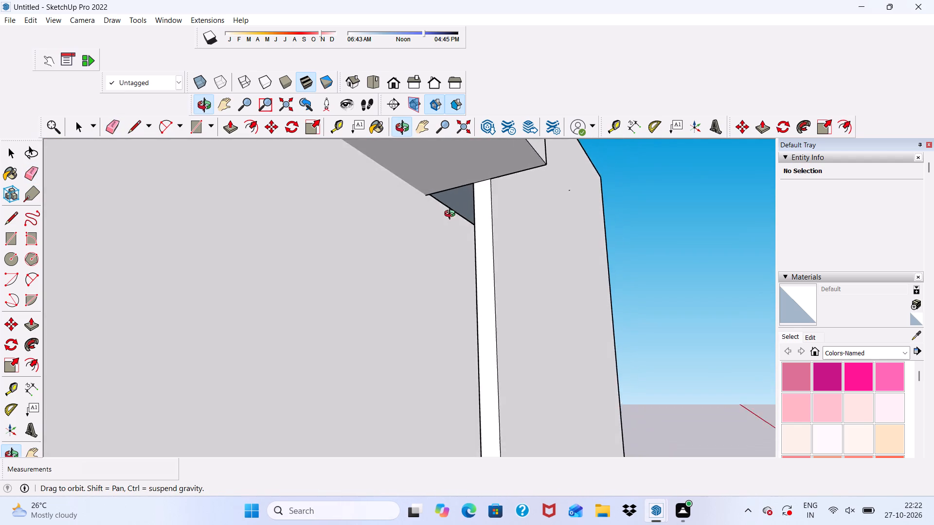
middle_drag(452, 215, 497, 227)
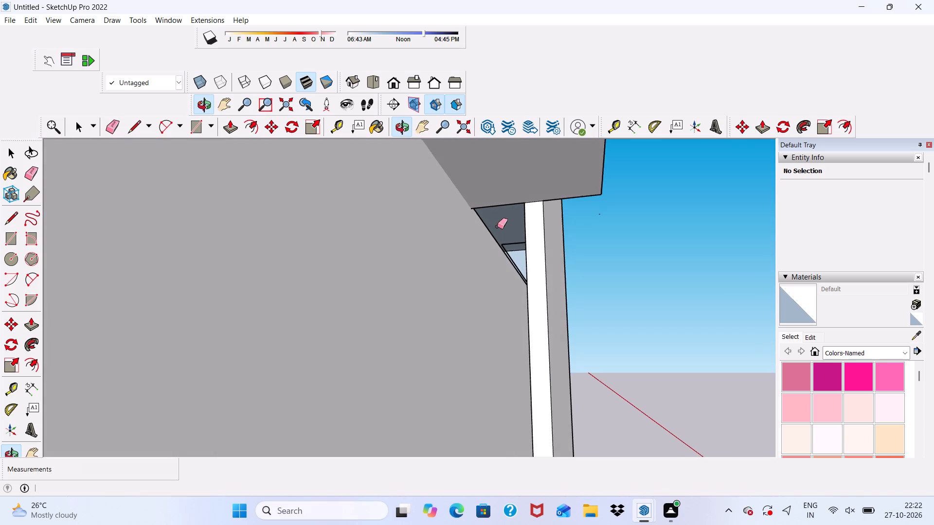
scroll(511, 267, up, 2)
key(space)
middle_drag(508, 289, 522, 289)
scroll(550, 301, up, 8)
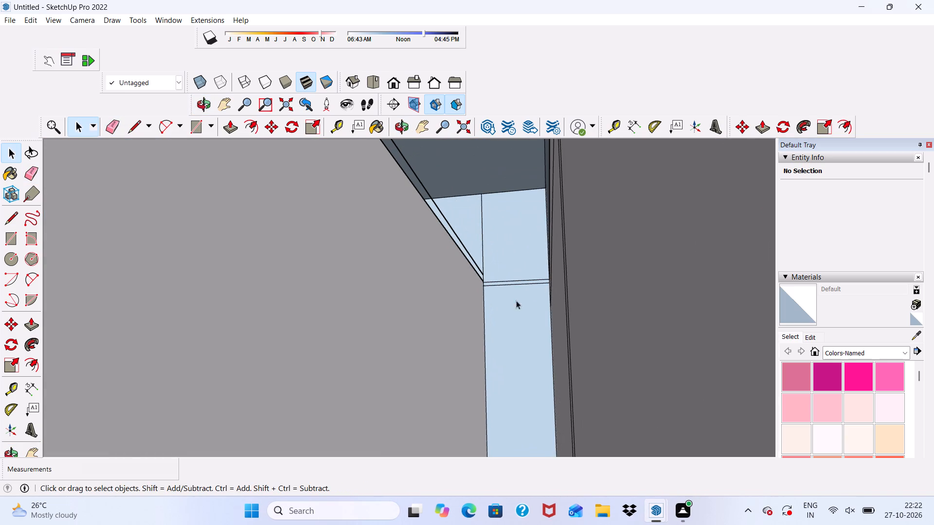
click(696, 300)
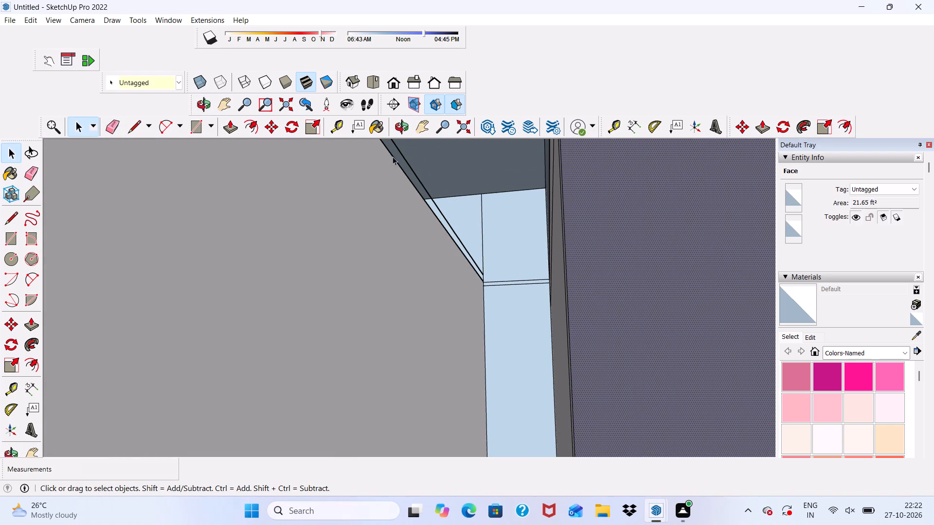
click(233, 126)
click(724, 320)
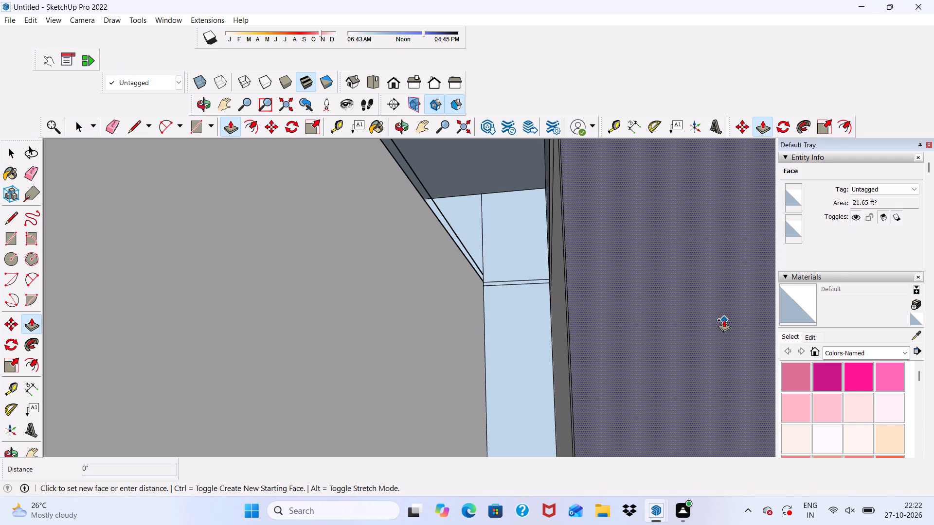
scroll(357, 273, down, 17)
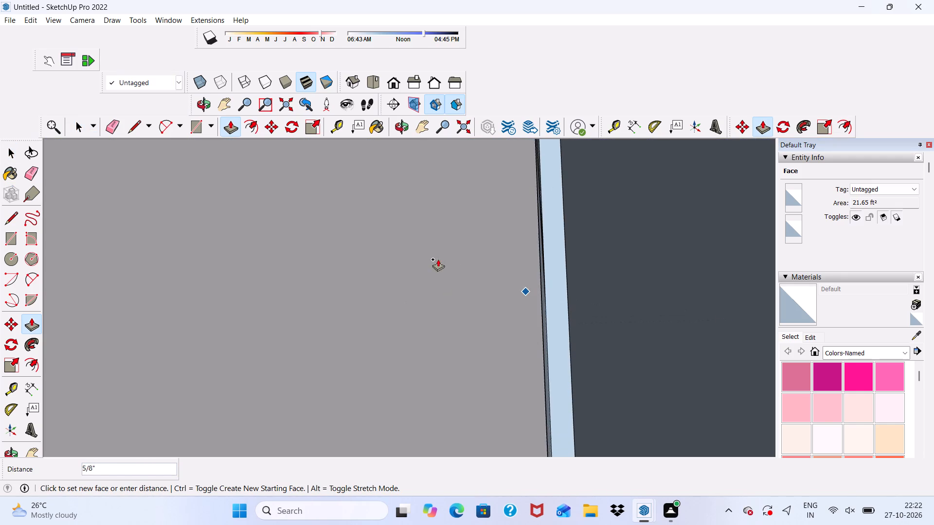
scroll(406, 259, down, 10)
click(387, 79)
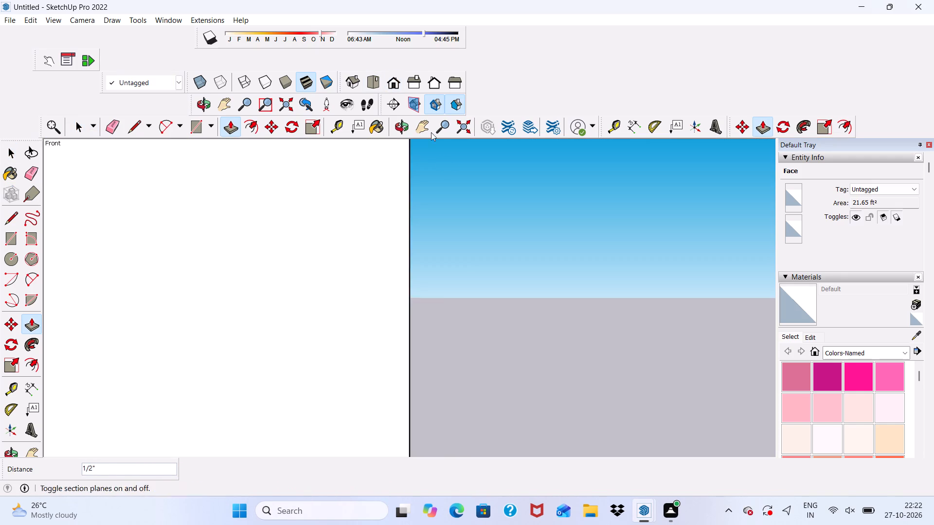
scroll(462, 197, down, 9)
scroll(310, 303, up, 5)
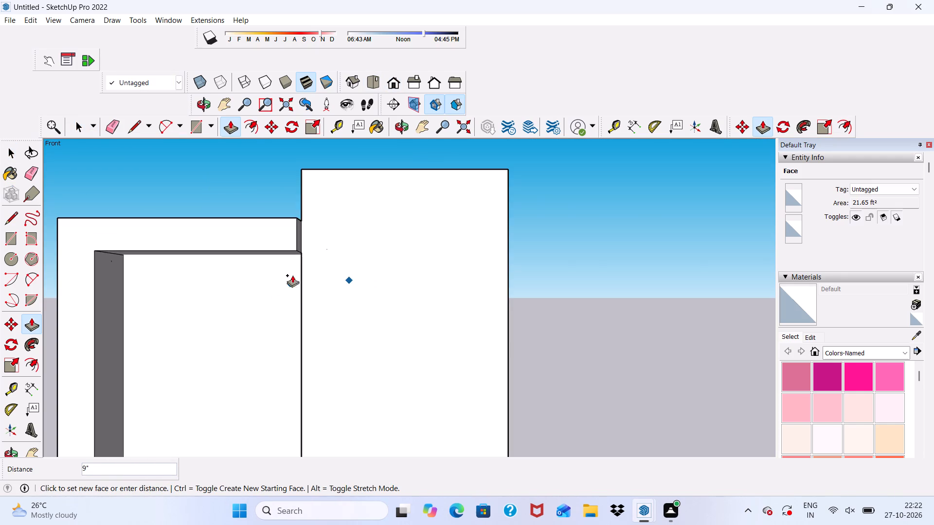
scroll(292, 275, up, 5)
scroll(277, 241, down, 3)
middle_drag(275, 261, 513, 271)
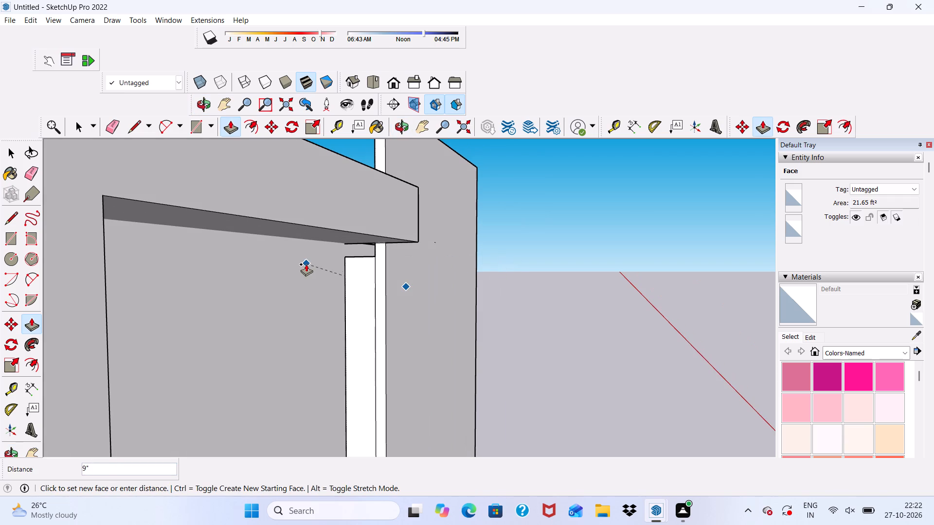
click(305, 262)
Push/pull the top of the new infill block 3 1/2" up to the underside of the upper beam.
scroll(330, 252, up, 12)
middle_drag(377, 243, 378, 259)
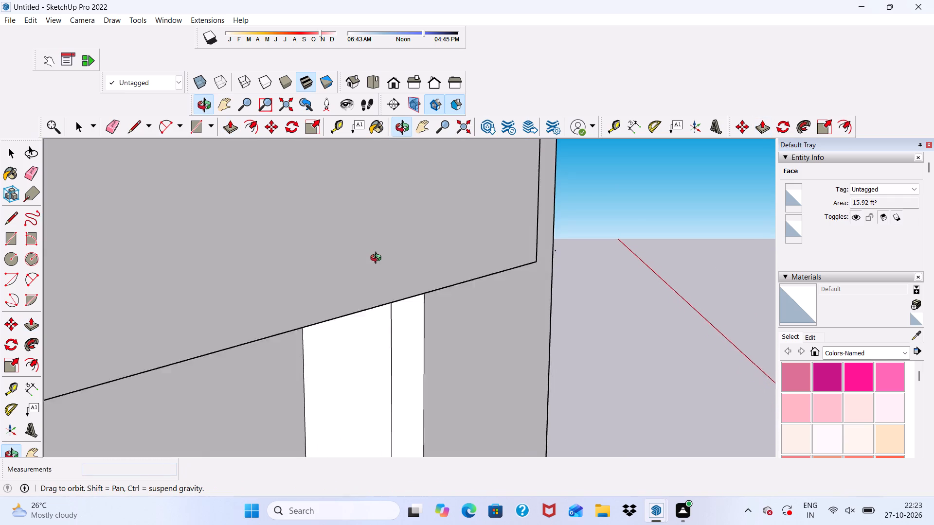
middle_drag(378, 259, 361, 220)
scroll(323, 262, up, 6)
scroll(338, 257, down, 1)
middle_drag(338, 257, 343, 269)
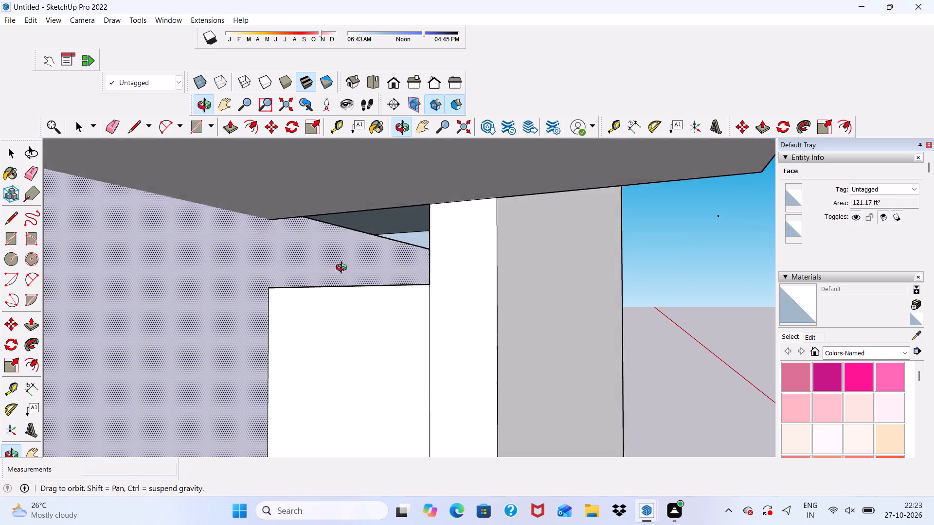
middle_drag(343, 269, 348, 289)
middle_drag(348, 289, 334, 231)
scroll(419, 439, up, 2)
scroll(388, 313, down, 5)
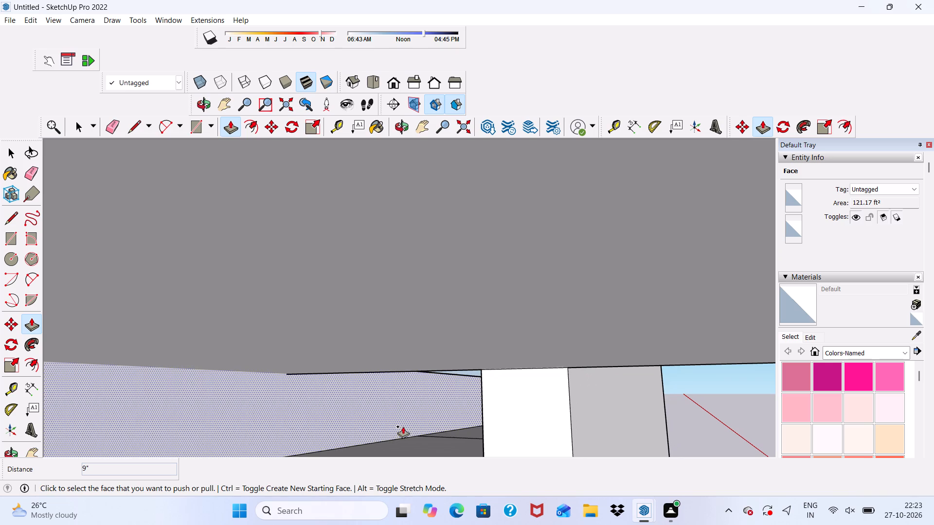
scroll(391, 361, down, 2)
click(390, 438)
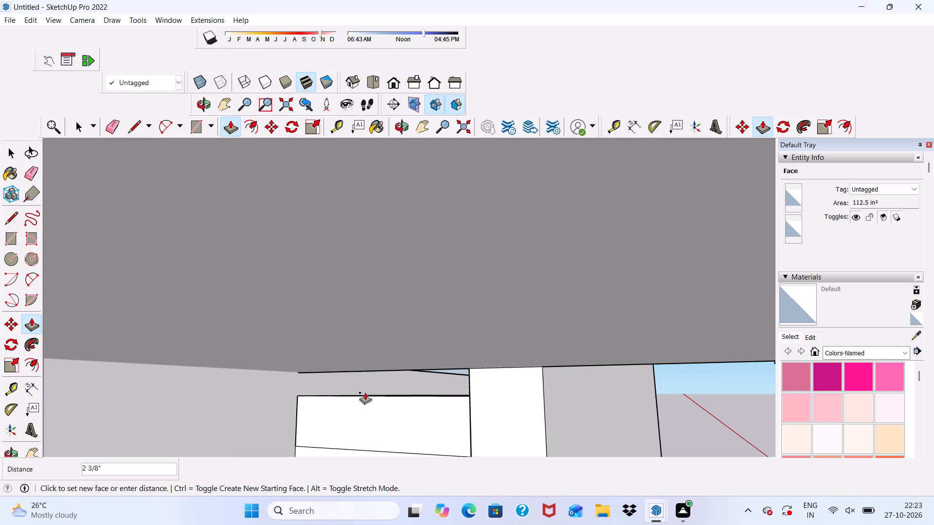
click(339, 362)
scroll(246, 321, down, 5)
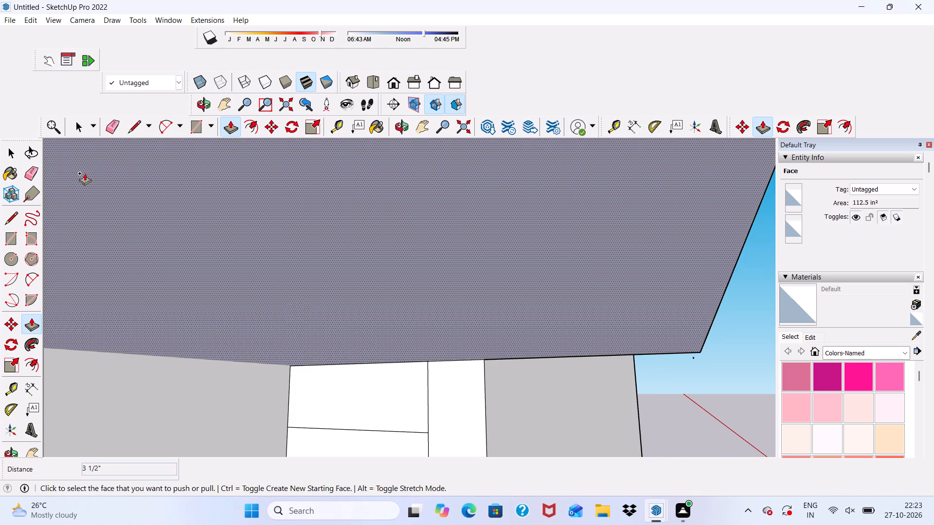
Erase the leftover horizontal and vertical seam lines on the narrow infill face beneath the upper beam.
click(106, 125)
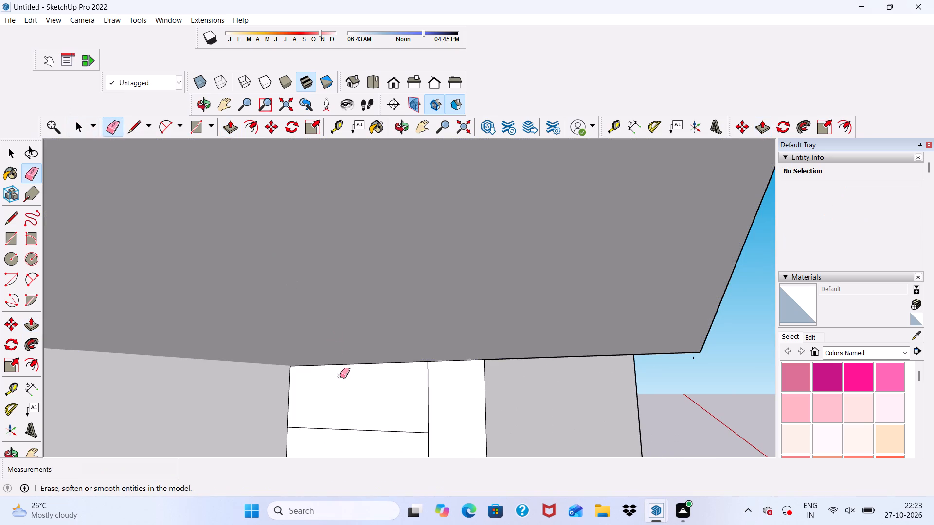
drag(342, 397, 347, 433)
drag(427, 382, 428, 399)
scroll(231, 318, down, 5)
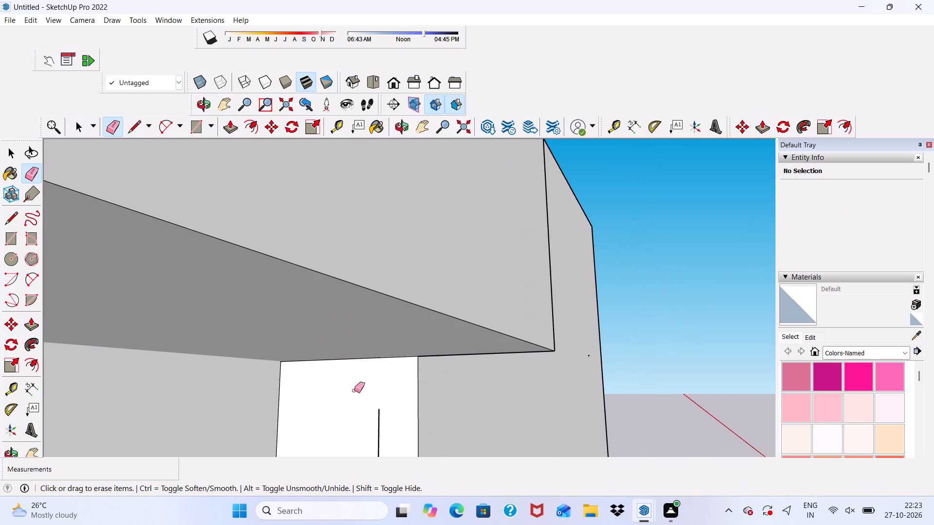
drag(370, 421, 390, 436)
scroll(317, 302, down, 14)
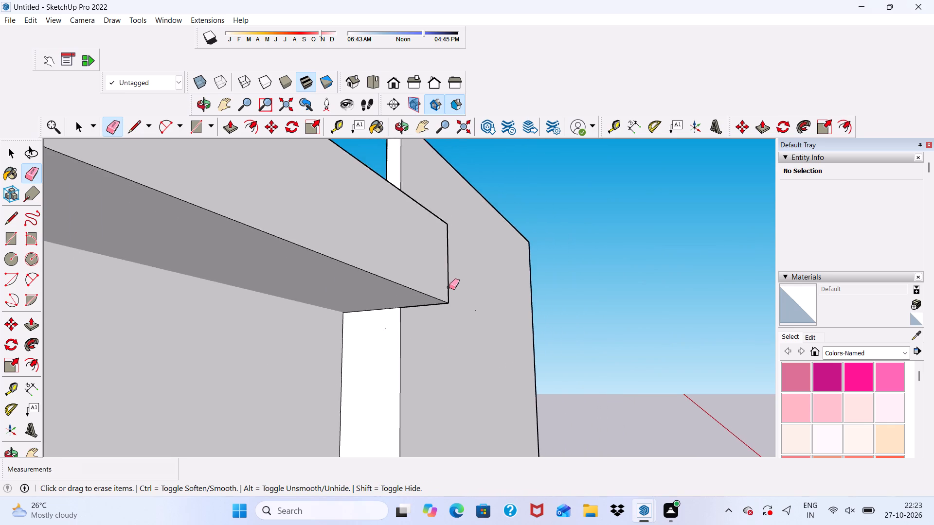
Examine the C-shaped frame, lower beam and projecting wall from below, above and the front.
scroll(449, 287, down, 6)
middle_drag(436, 329, 214, 275)
key(space)
scroll(391, 299, down, 6)
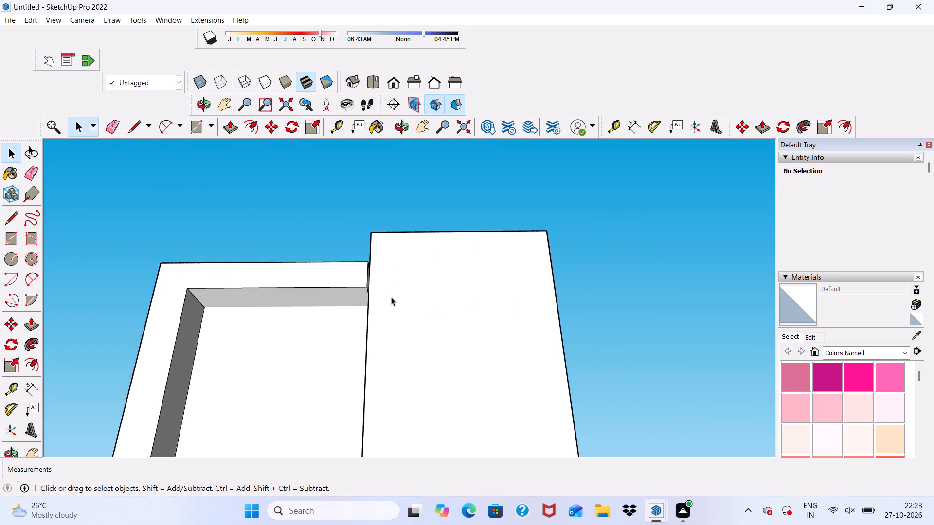
scroll(391, 297, down, 9)
middle_drag(397, 348, 367, 273)
scroll(367, 273, up, 3)
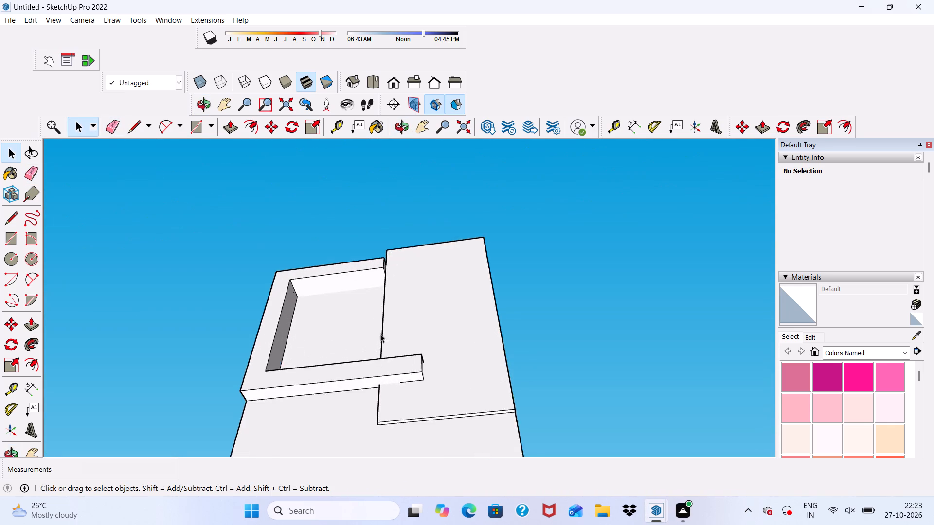
scroll(380, 334, up, 5)
scroll(421, 395, down, 1)
middle_drag(421, 395, 341, 521)
scroll(363, 438, up, 4)
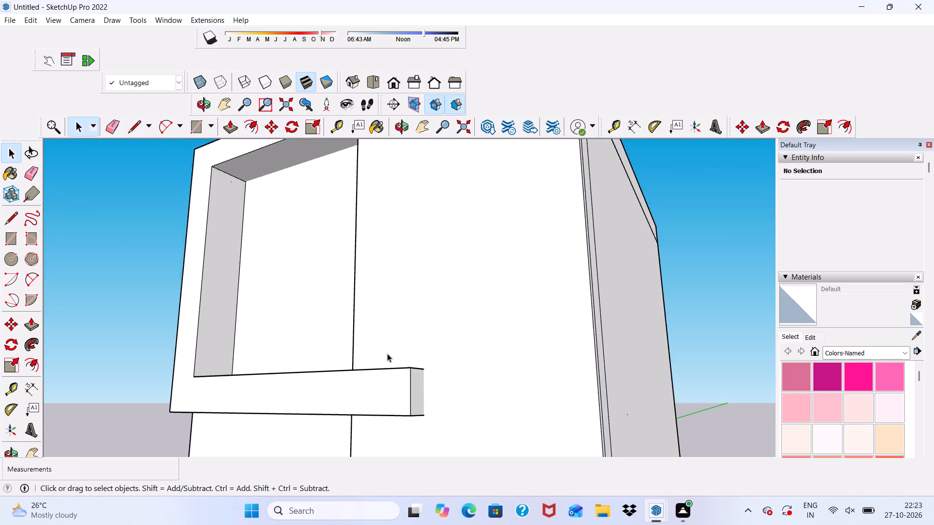
scroll(389, 343, down, 4)
middle_drag(393, 351, 522, 377)
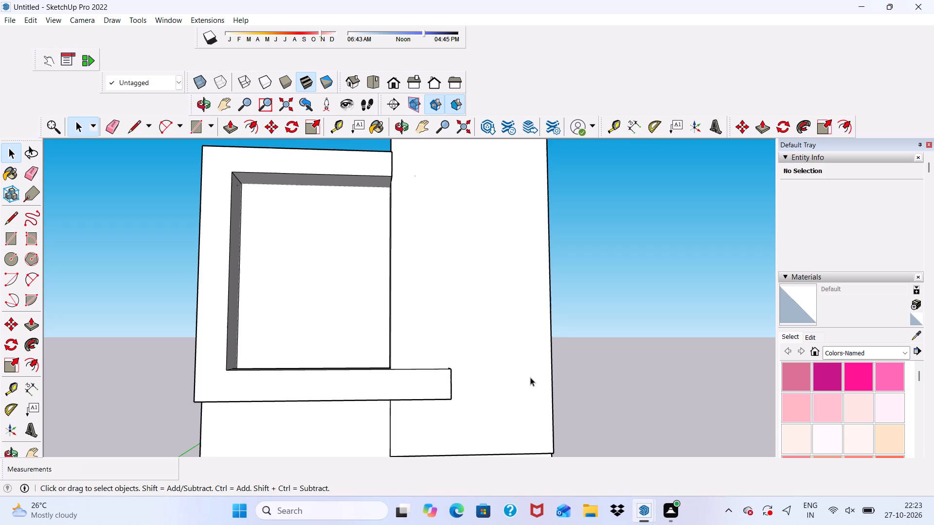
scroll(531, 381, up, 1)
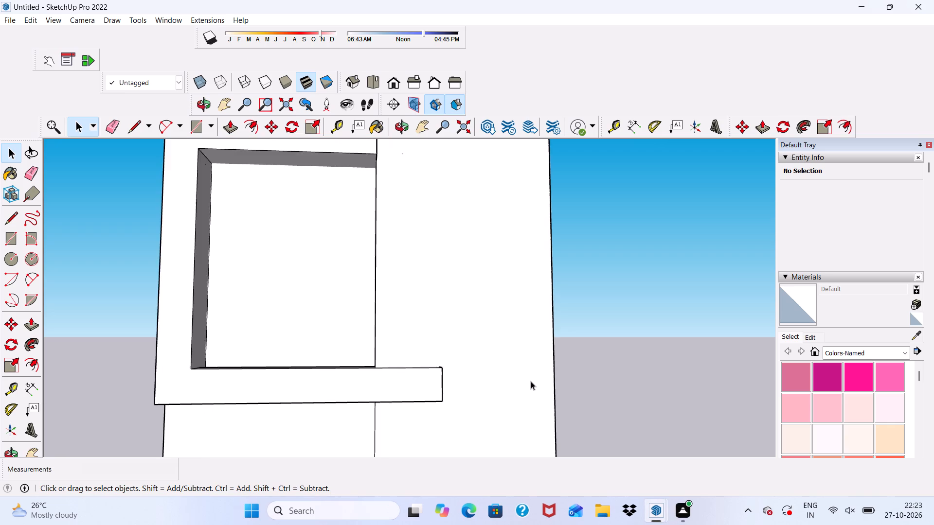
scroll(526, 383, down, 3)
middle_drag(525, 403, 490, 432)
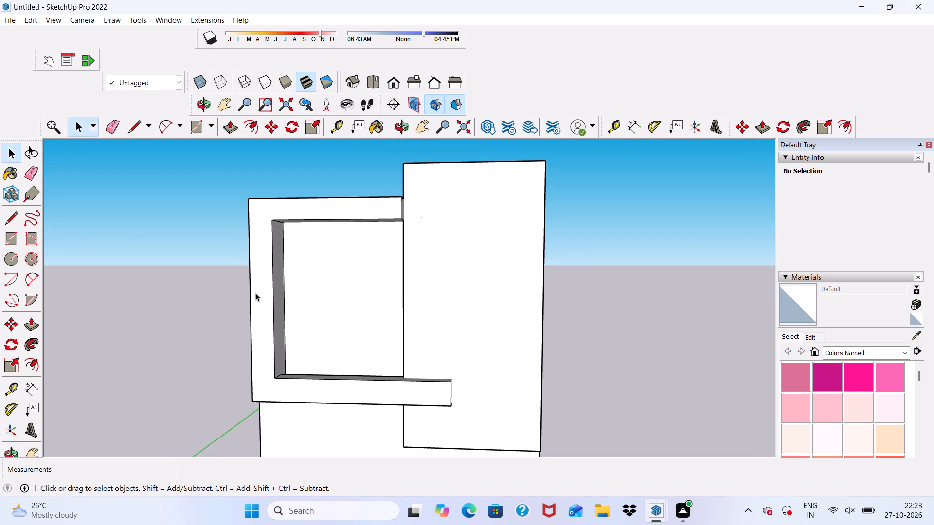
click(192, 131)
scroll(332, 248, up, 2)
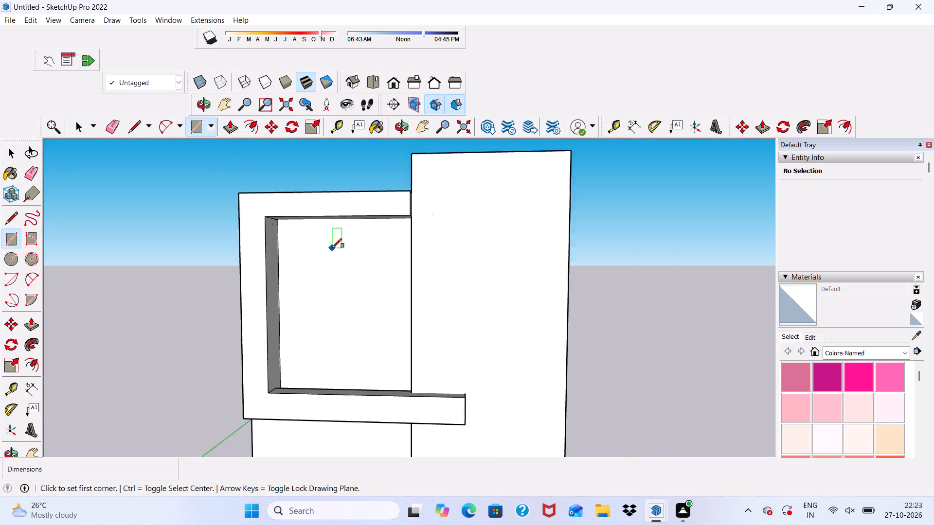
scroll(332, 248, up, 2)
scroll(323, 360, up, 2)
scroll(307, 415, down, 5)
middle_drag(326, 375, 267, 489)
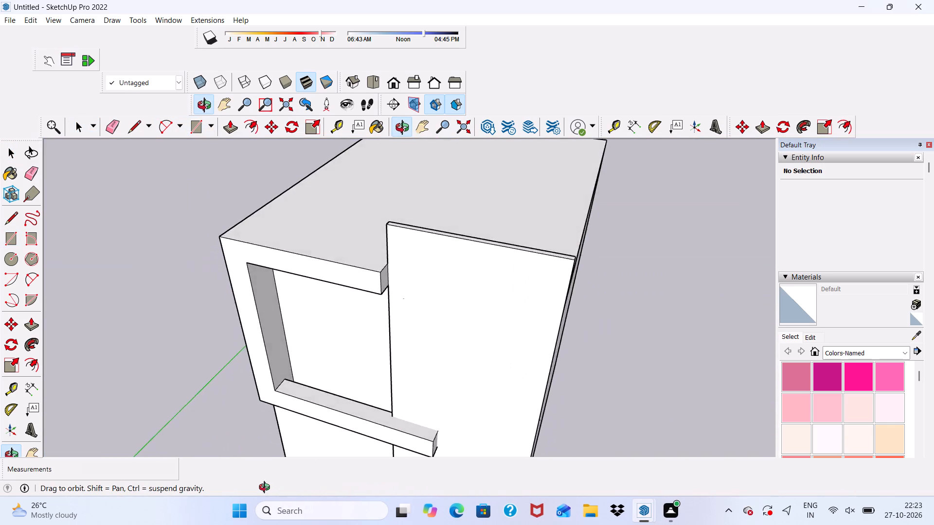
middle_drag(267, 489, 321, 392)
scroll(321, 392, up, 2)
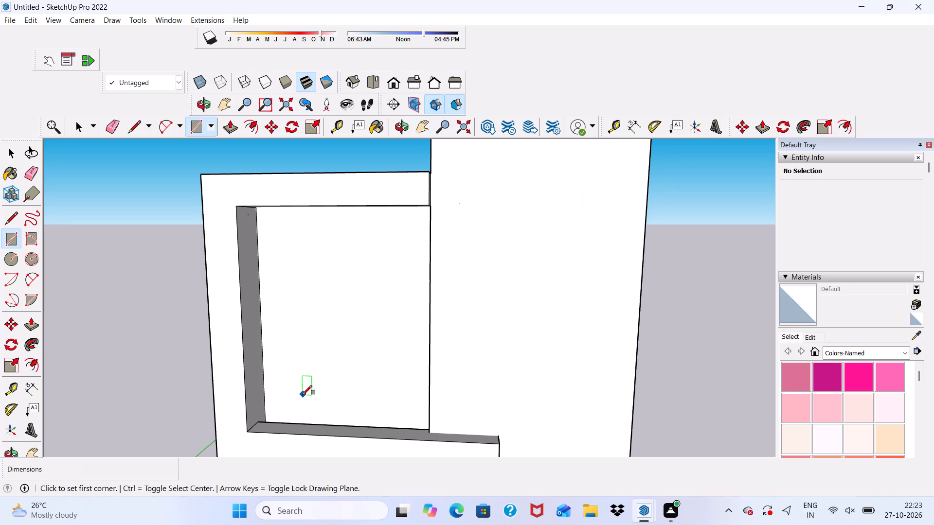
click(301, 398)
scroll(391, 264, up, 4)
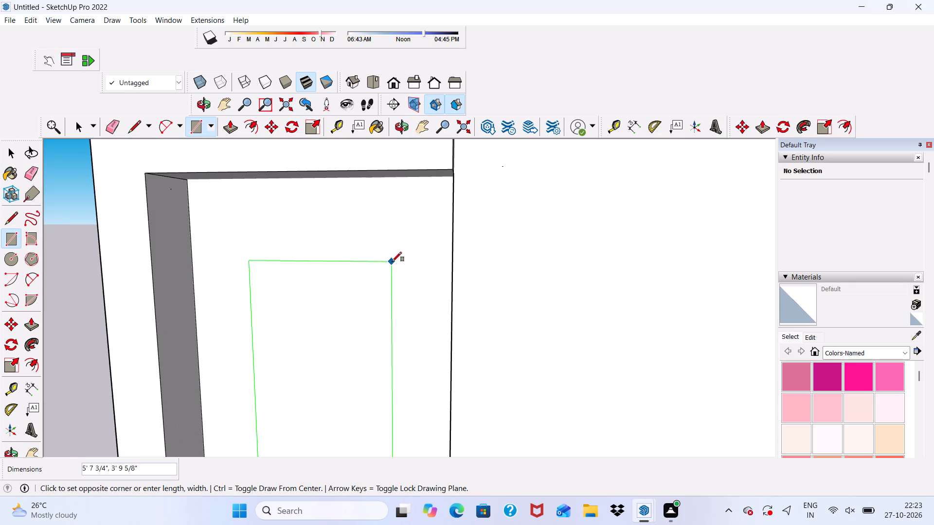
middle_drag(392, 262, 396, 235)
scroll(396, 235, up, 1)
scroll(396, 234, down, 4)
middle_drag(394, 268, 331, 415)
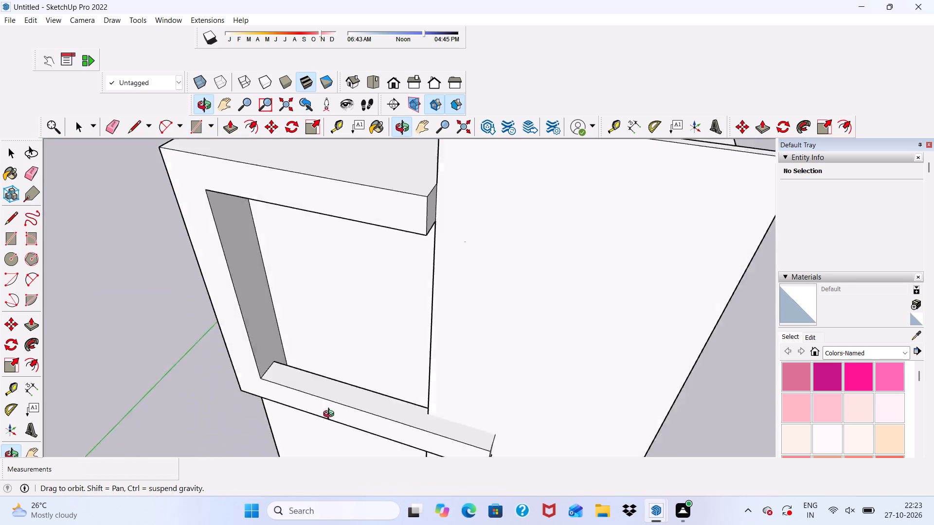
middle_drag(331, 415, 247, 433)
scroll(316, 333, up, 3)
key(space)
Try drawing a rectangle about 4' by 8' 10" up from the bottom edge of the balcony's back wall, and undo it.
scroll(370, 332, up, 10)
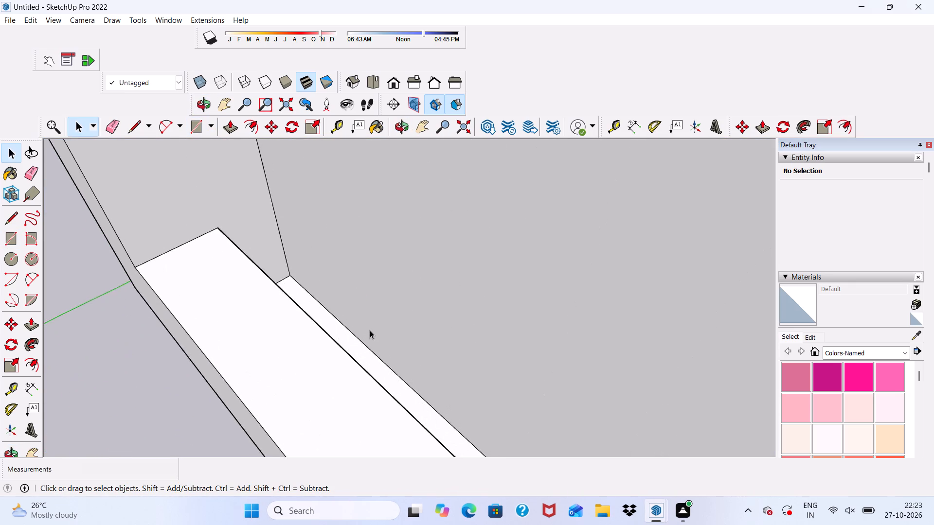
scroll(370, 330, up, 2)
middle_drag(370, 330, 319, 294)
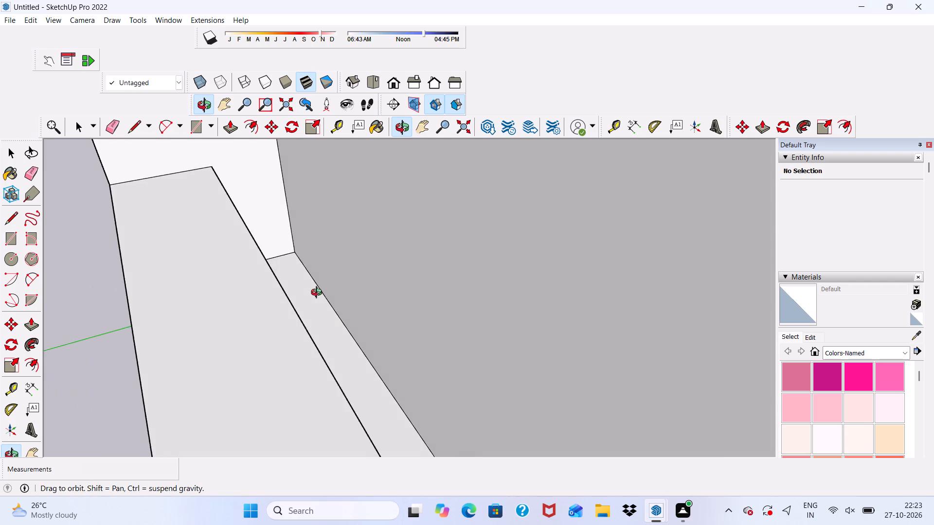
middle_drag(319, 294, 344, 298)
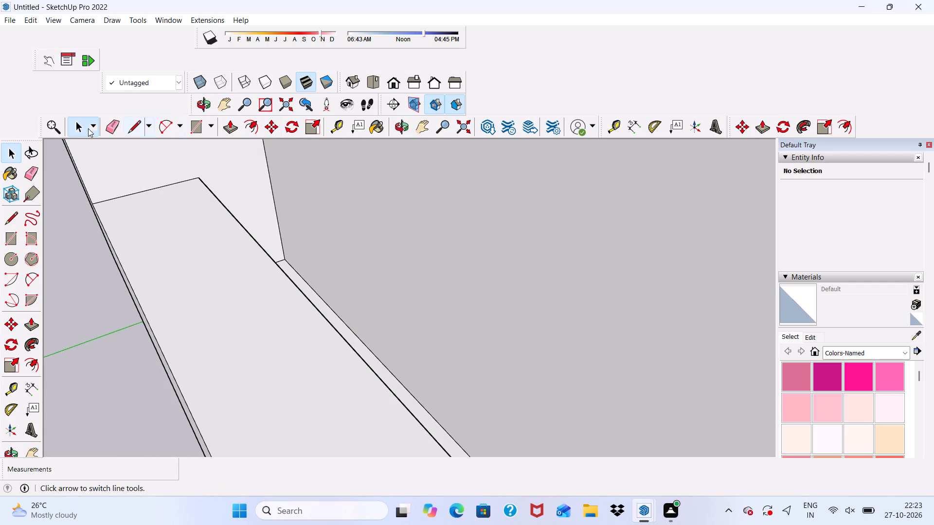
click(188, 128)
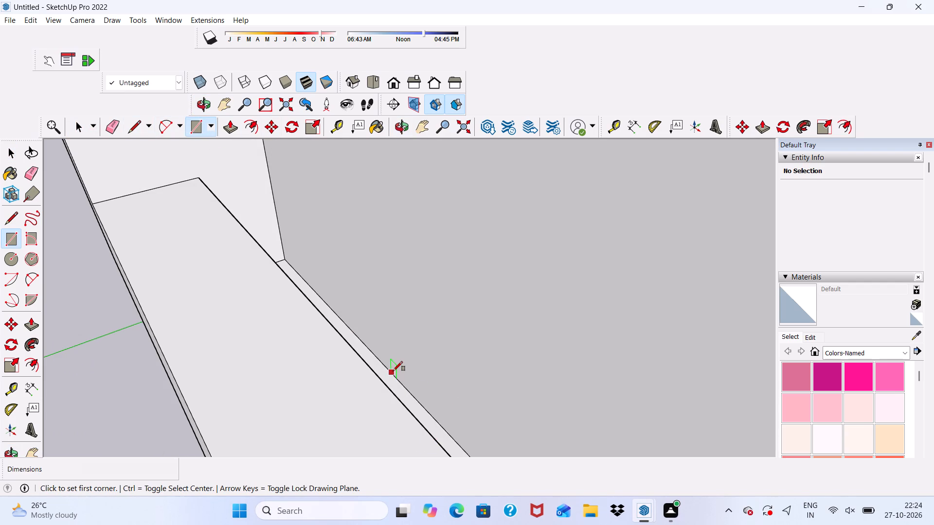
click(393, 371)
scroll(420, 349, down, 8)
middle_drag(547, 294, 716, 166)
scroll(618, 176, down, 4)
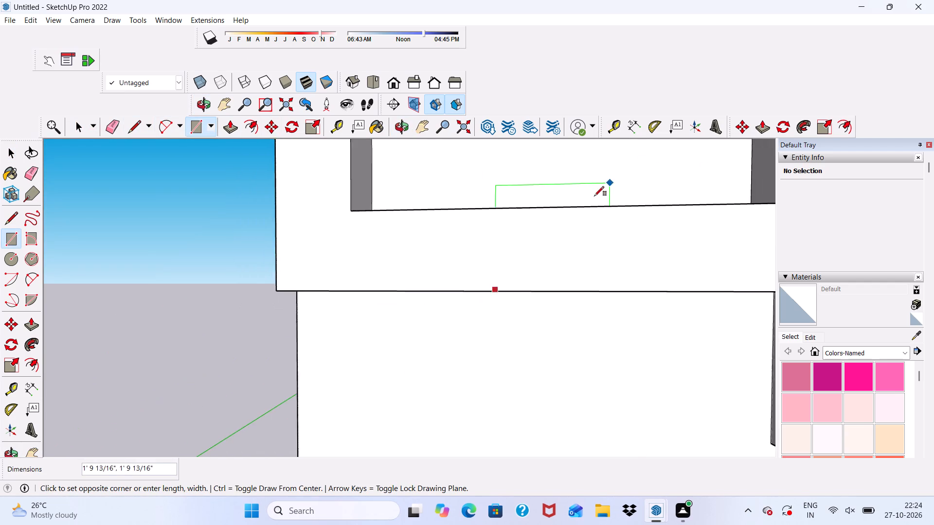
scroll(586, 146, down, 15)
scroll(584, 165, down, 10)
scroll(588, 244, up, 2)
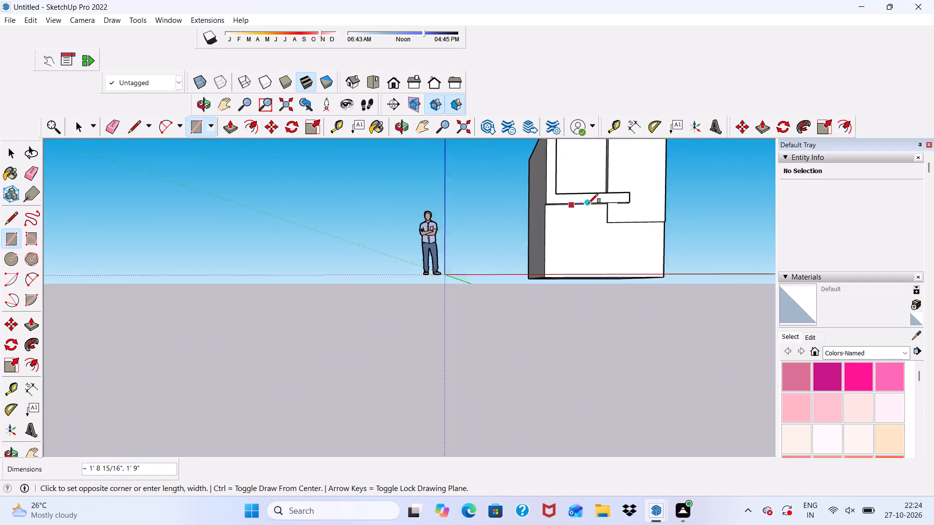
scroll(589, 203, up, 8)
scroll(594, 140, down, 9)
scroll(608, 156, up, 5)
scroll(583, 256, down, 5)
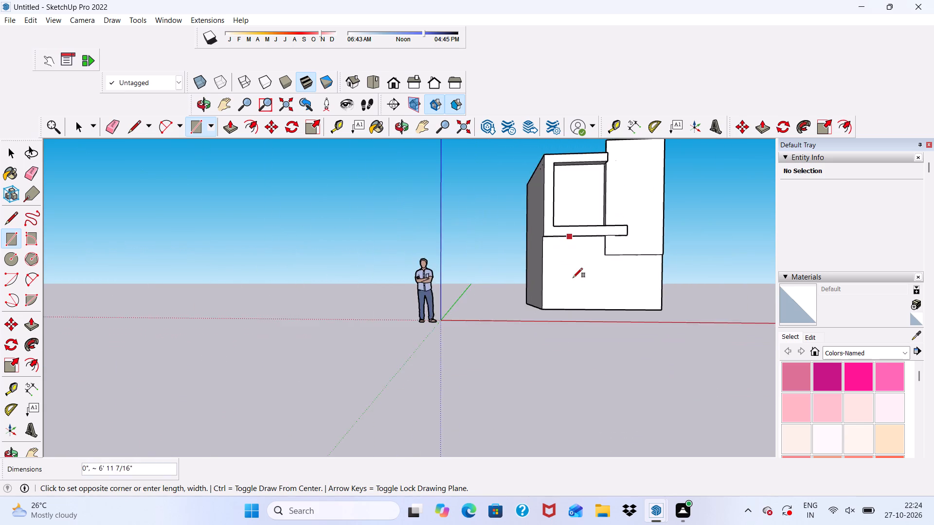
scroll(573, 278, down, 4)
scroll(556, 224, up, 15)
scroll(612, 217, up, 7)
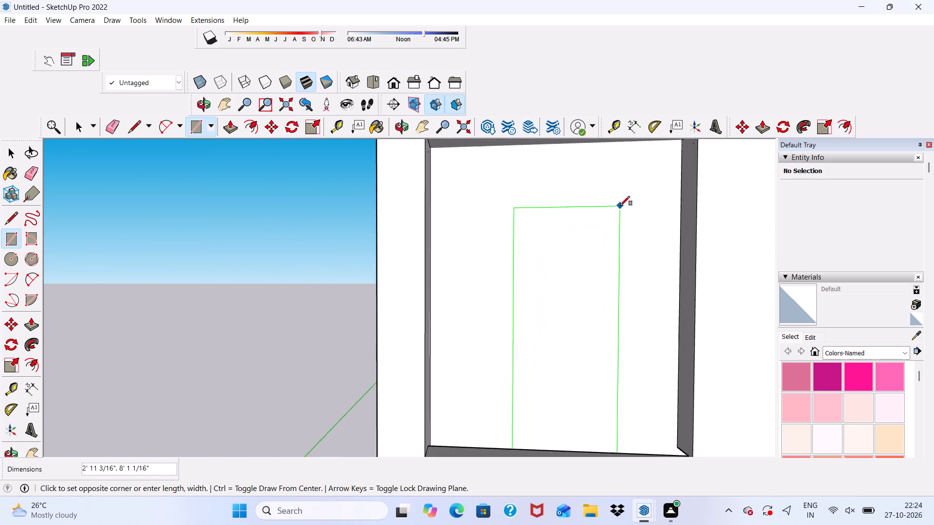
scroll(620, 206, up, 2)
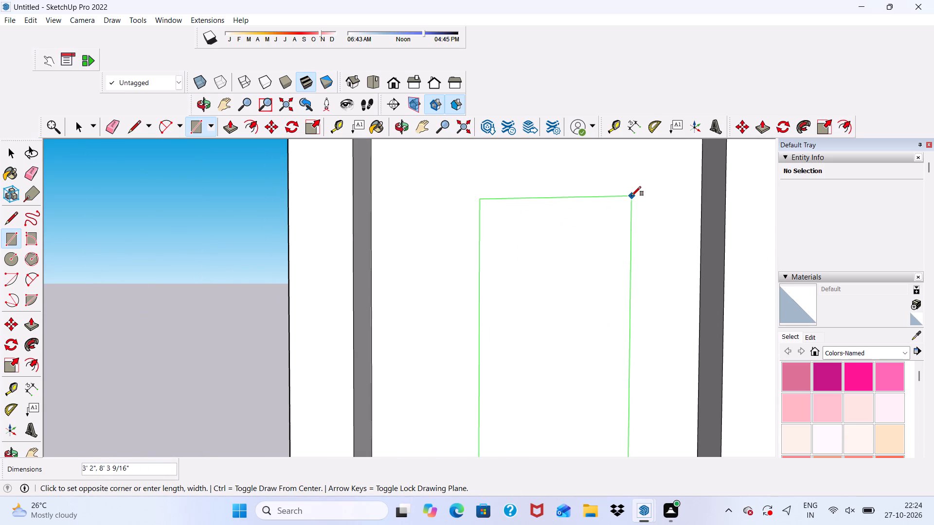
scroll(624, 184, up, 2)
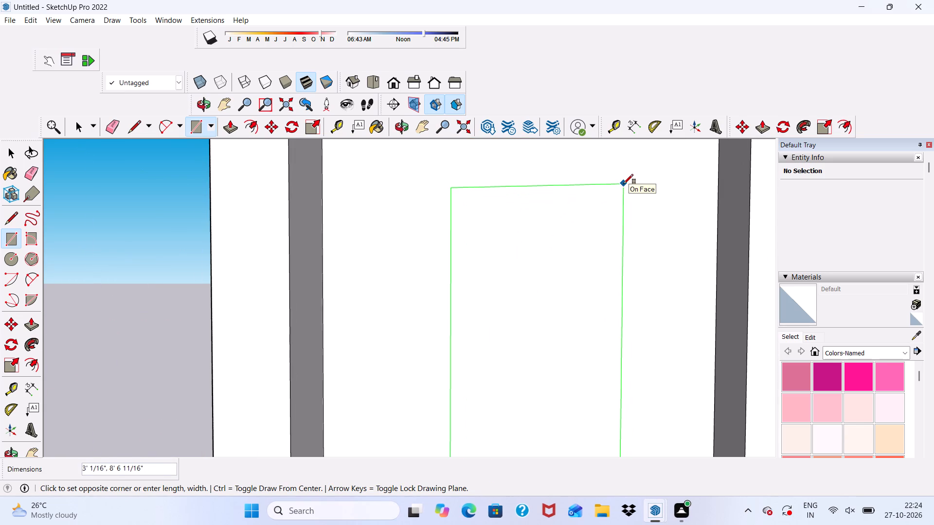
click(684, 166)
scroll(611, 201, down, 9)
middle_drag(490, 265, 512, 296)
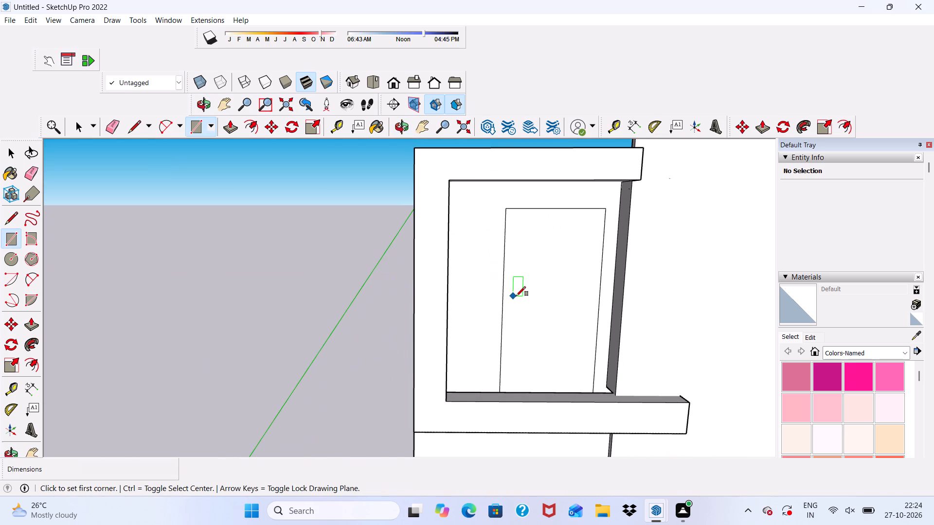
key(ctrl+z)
Draw a door-sized rectangle about 7' 11" high on the balcony's back wall, starting from the wall's bottom edge.
middle_drag(479, 324, 442, 405)
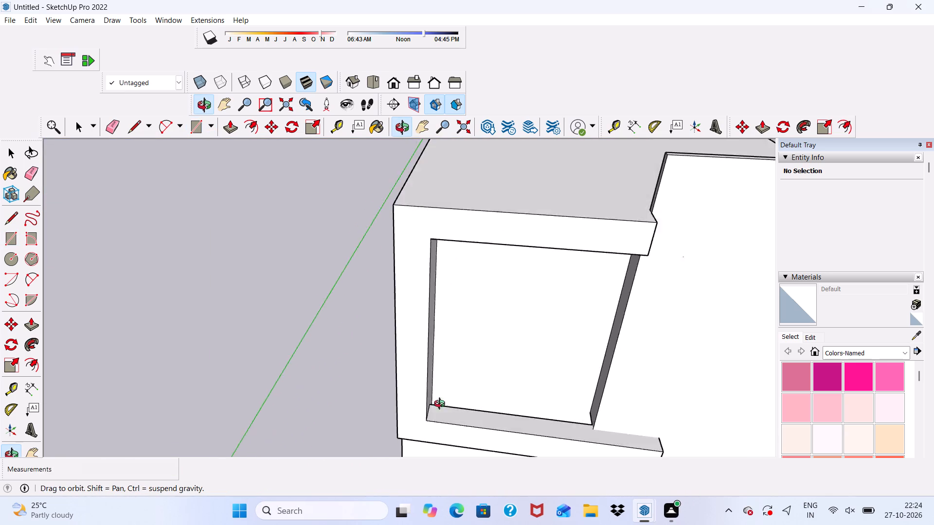
middle_drag(442, 405, 411, 439)
scroll(451, 426, up, 10)
middle_drag(437, 397, 399, 433)
scroll(392, 424, up, 2)
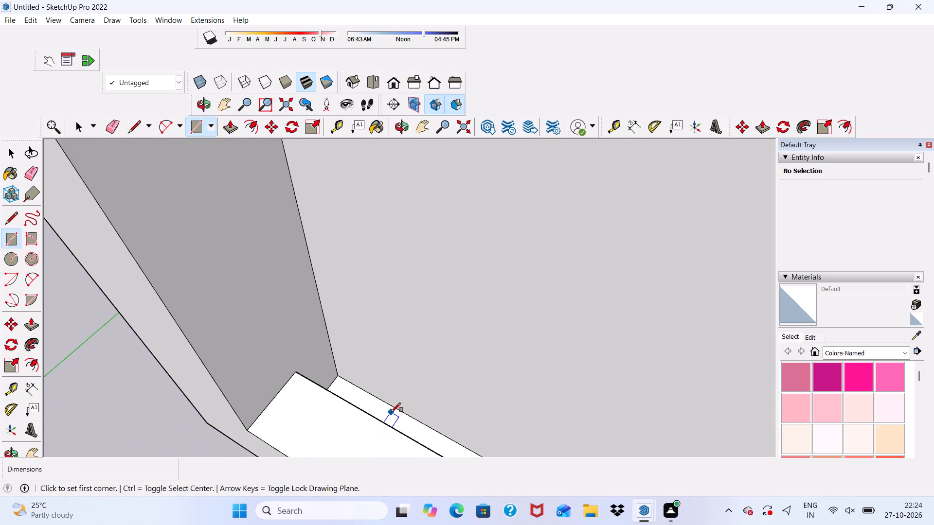
click(392, 407)
scroll(393, 351, down, 11)
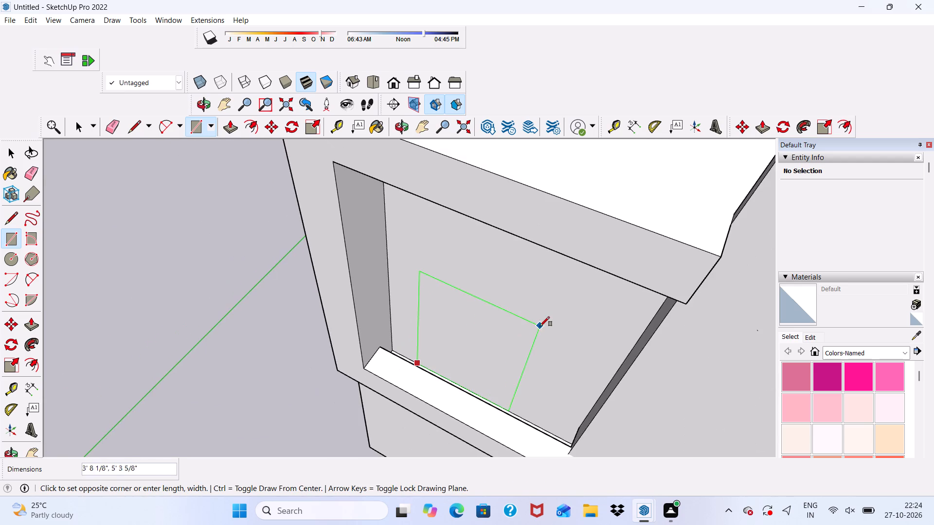
middle_drag(540, 326, 611, 202)
scroll(603, 257, up, 4)
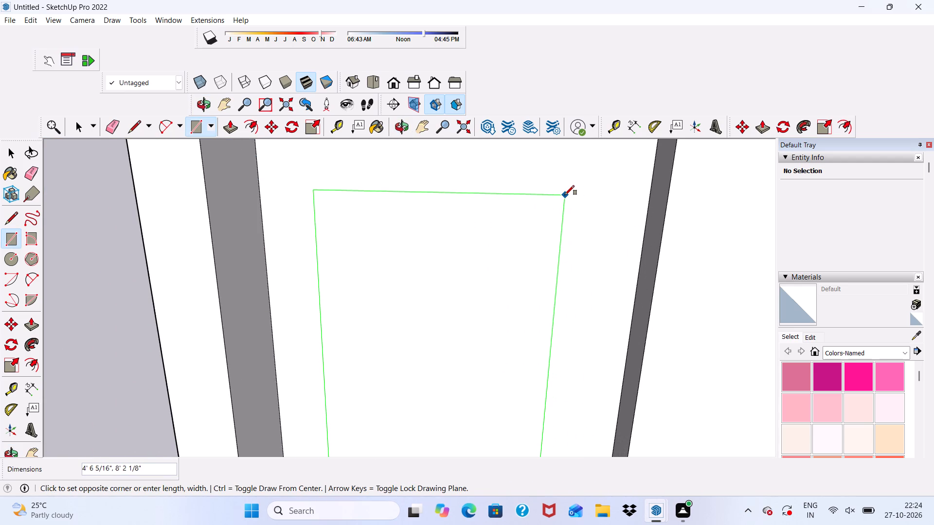
click(575, 213)
scroll(576, 213, down, 5)
middle_drag(572, 218, 589, 137)
drag(578, 177, 589, 139)
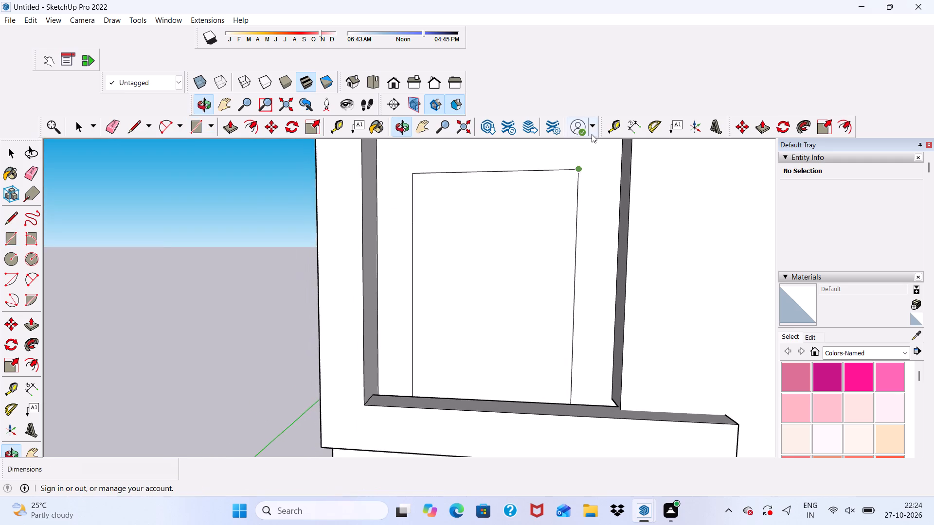
key(space)
scroll(578, 196, down, 8)
middle_drag(528, 344, 540, 325)
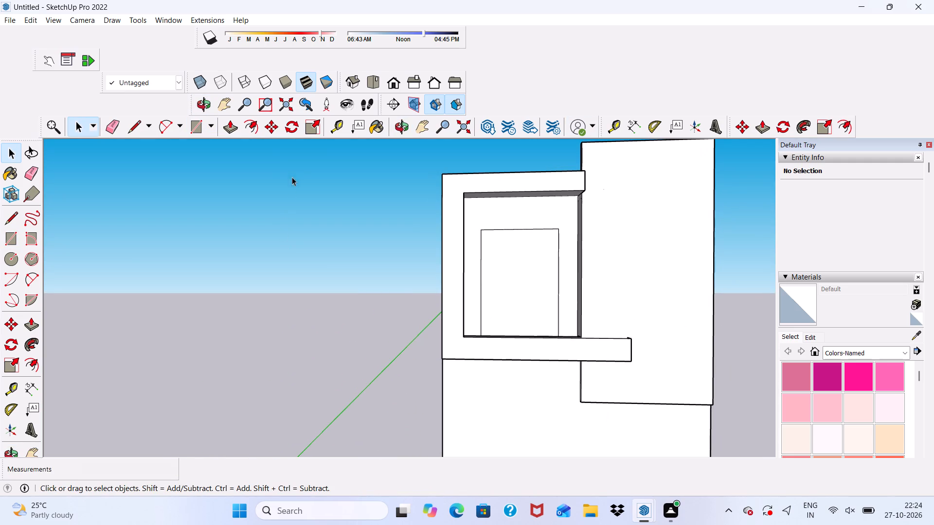
Offset the outline of the rectangle on the balcony's back wall inward by about 5" to form a door frame.
click(245, 127)
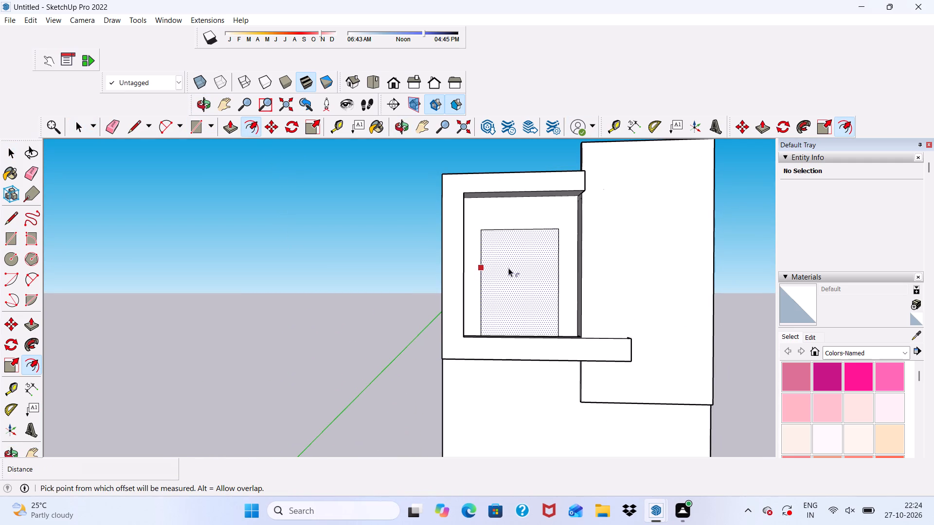
click(508, 268)
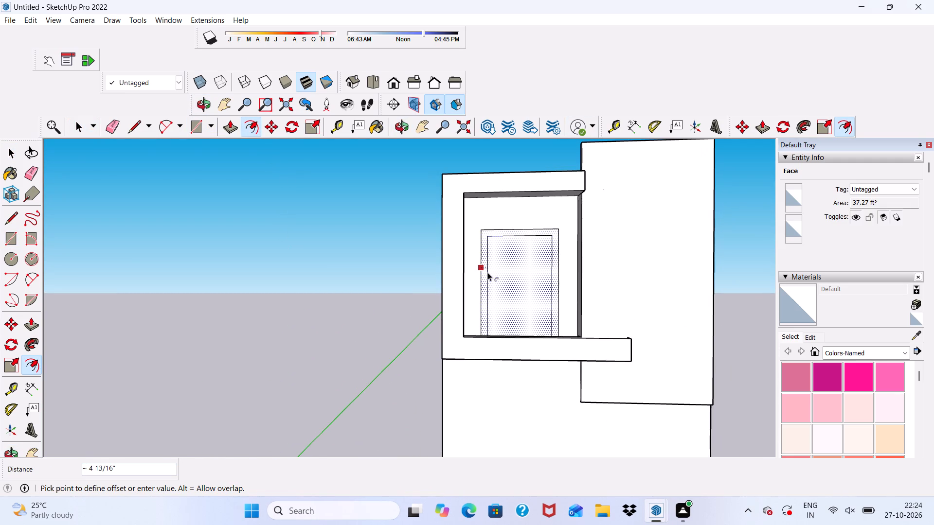
click(488, 272)
key(space)
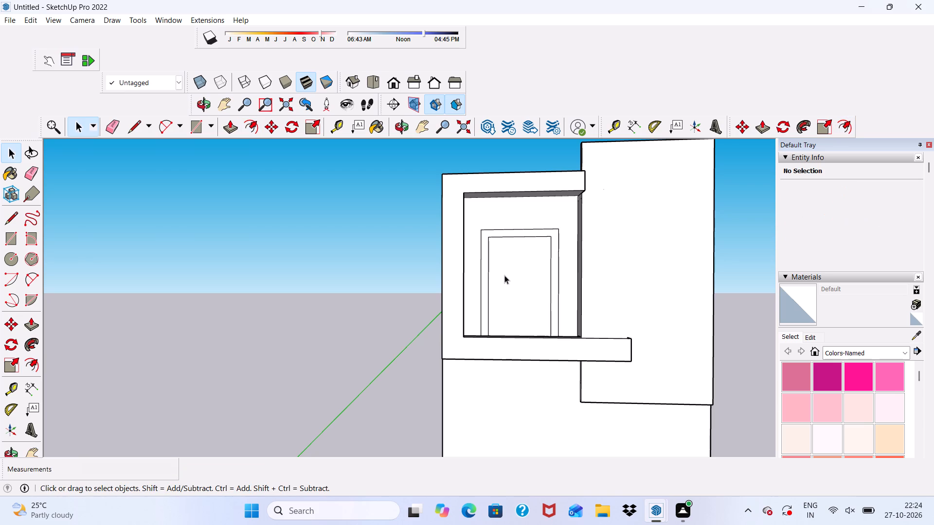
Place a vertical guide about 1' 11" from the inner frame outline's left edge, through the middle of the door.
click(334, 128)
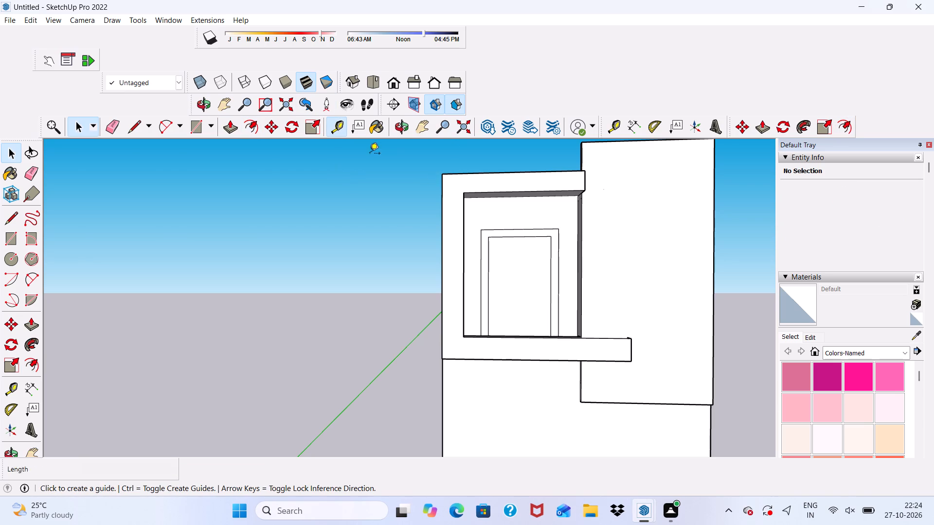
scroll(508, 255, up, 3)
click(485, 288)
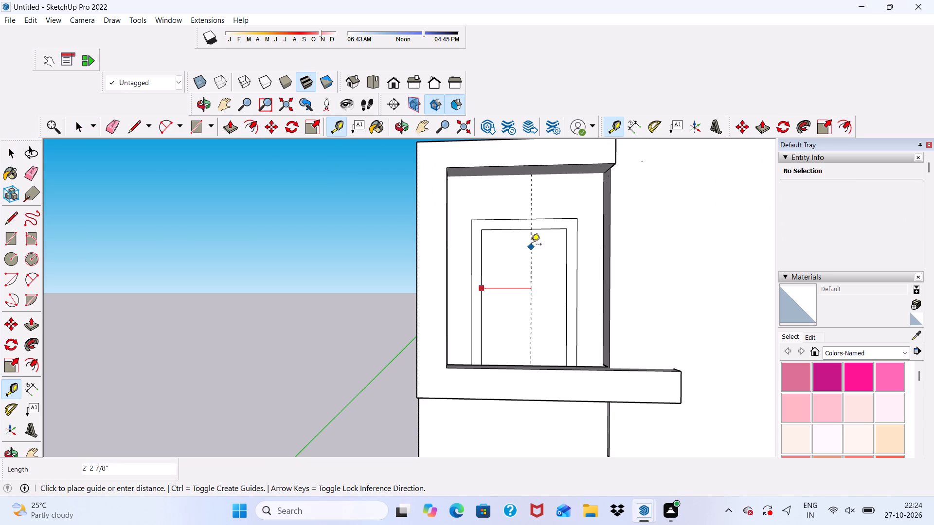
click(530, 228)
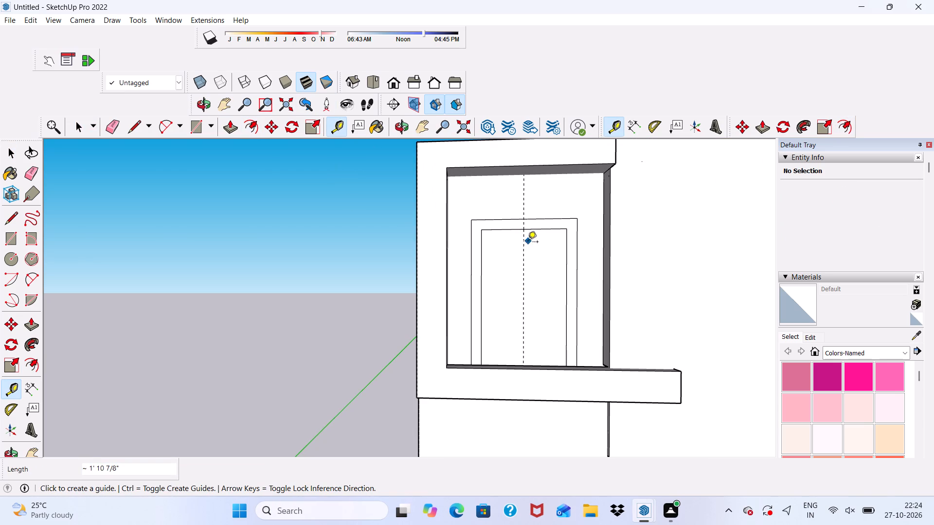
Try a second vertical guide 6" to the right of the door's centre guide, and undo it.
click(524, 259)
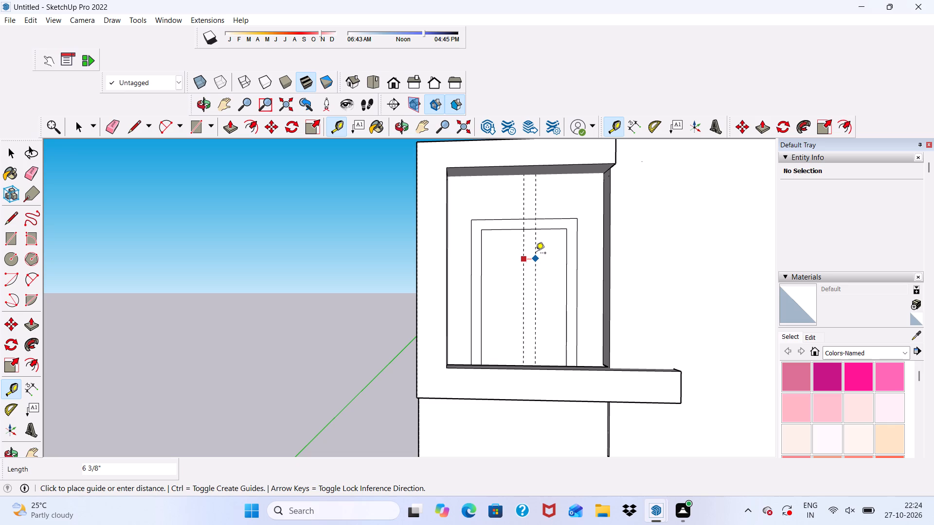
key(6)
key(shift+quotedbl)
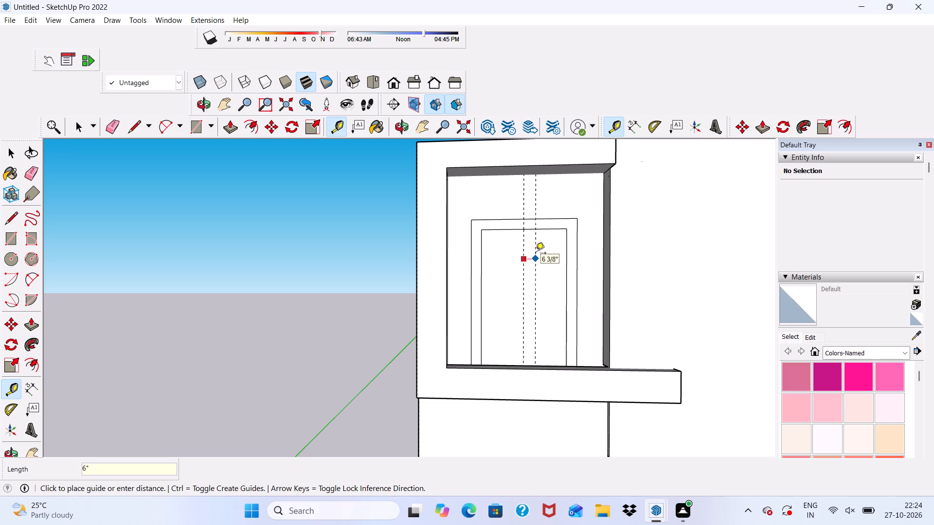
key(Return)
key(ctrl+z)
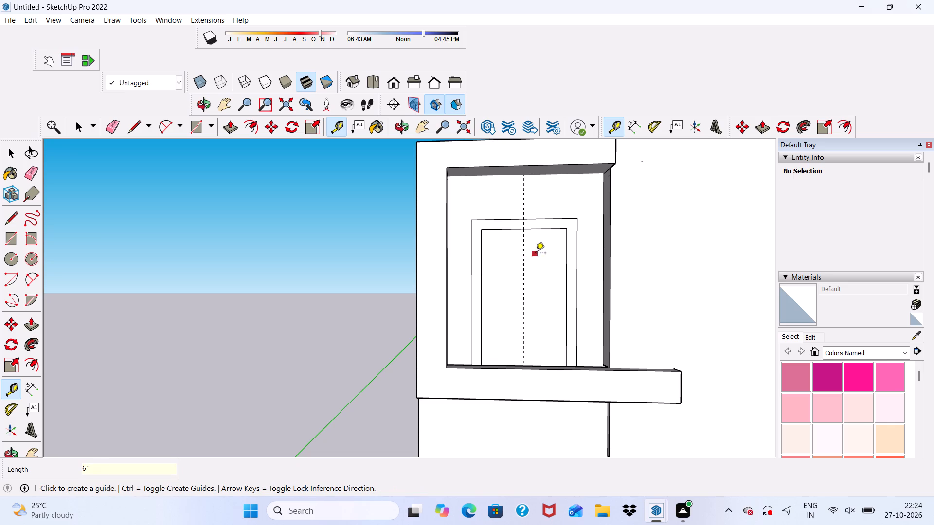
Place a second vertical guide 3" to the right of the door's centre guide.
click(522, 253)
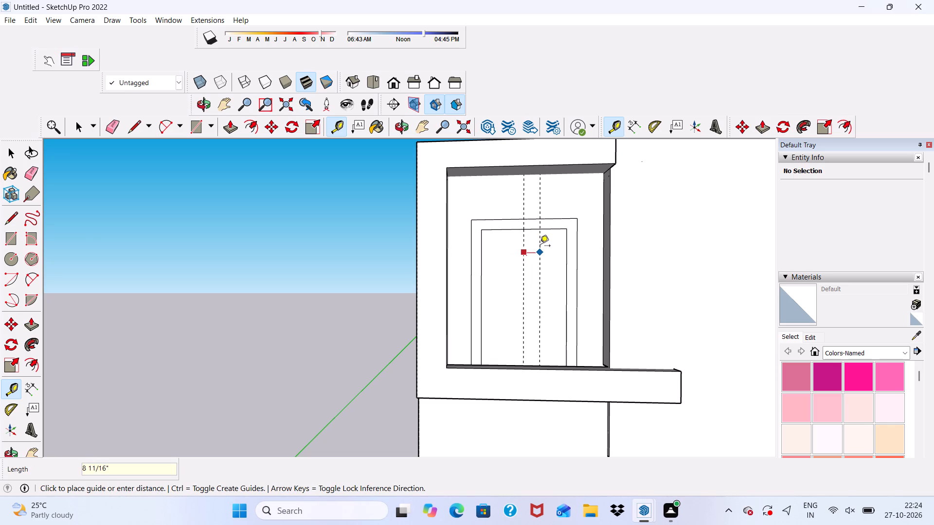
key(3)
key(shift+quotedbl)
key(Return)
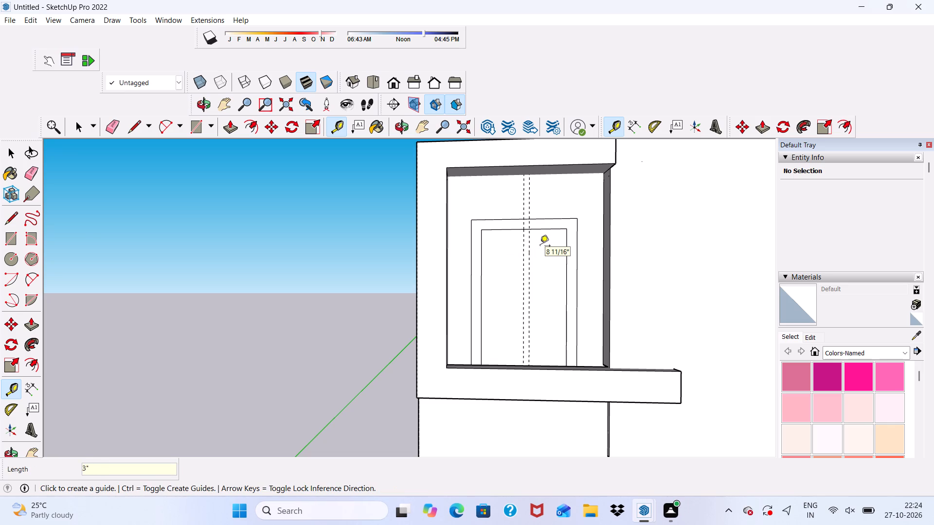
key(space)
Draw a vertical line along the centre guide from the outer door outline's top edge to the wall's bottom edge.
drag(125, 128, 132, 133)
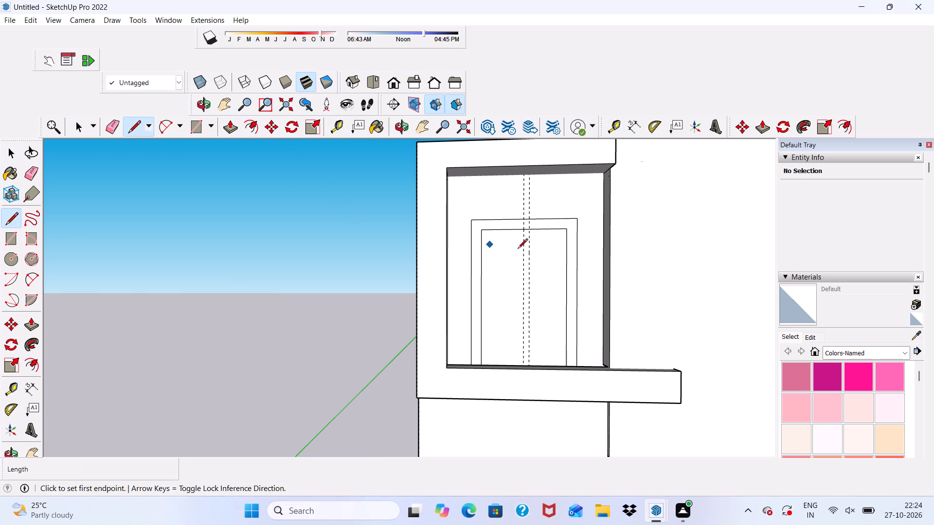
scroll(540, 254, up, 4)
scroll(523, 200, up, 2)
click(513, 205)
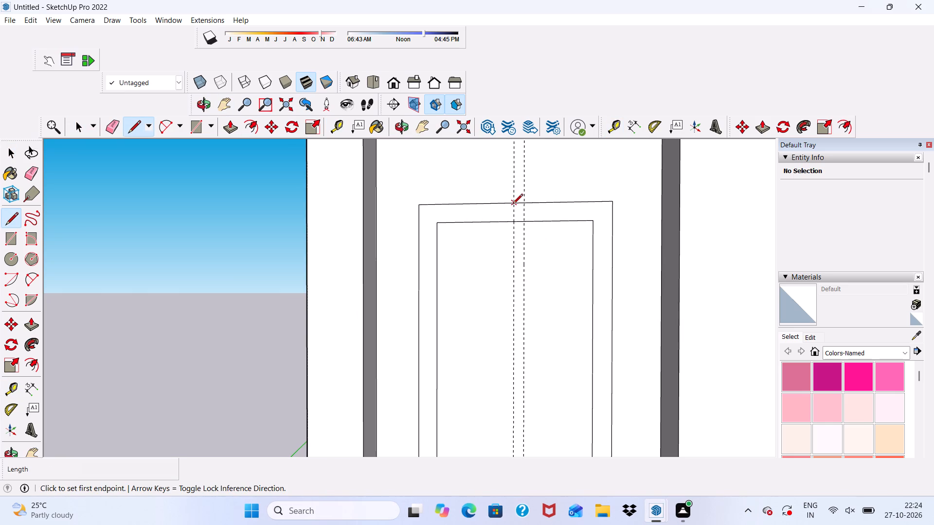
scroll(517, 264, down, 7)
middle_drag(519, 295, 522, 363)
scroll(522, 363, up, 9)
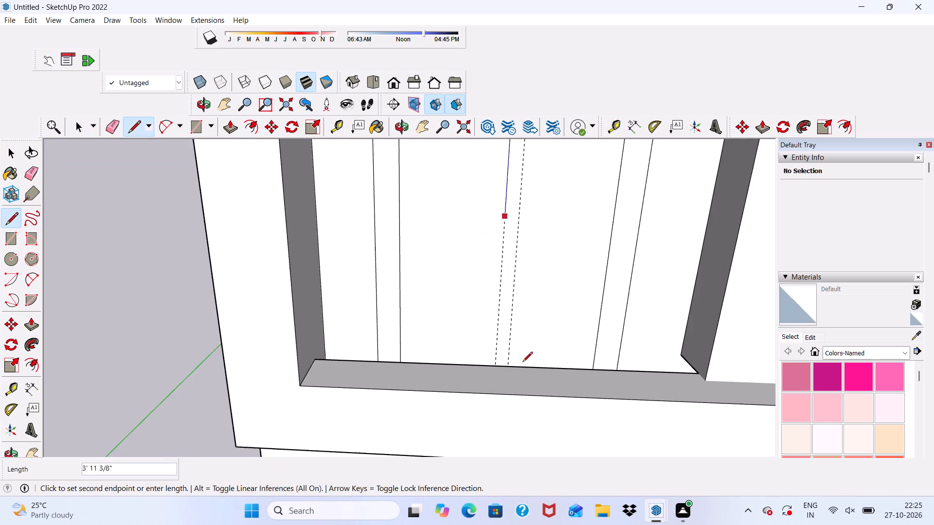
scroll(506, 354, up, 1)
middle_drag(506, 354, 478, 469)
scroll(470, 454, down, 1)
scroll(483, 395, up, 5)
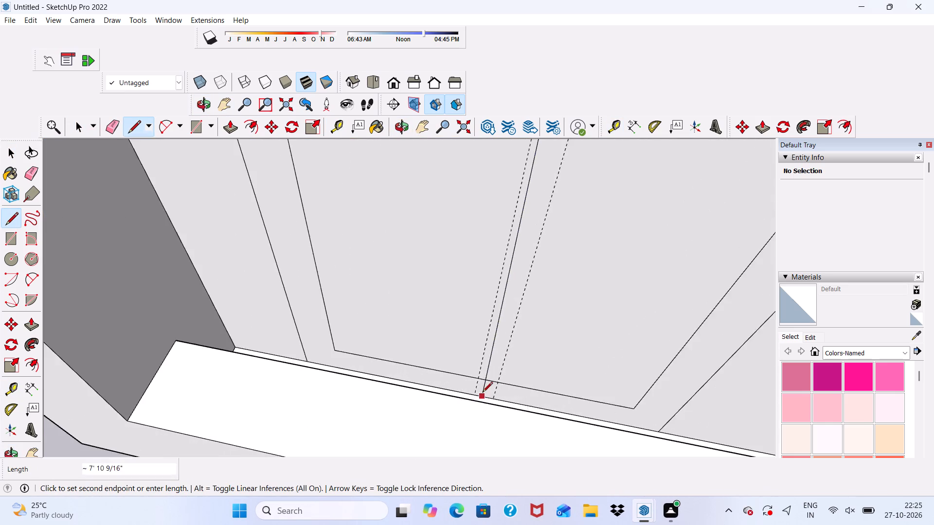
scroll(483, 393, up, 6)
middle_drag(479, 394, 478, 418)
scroll(470, 408, up, 3)
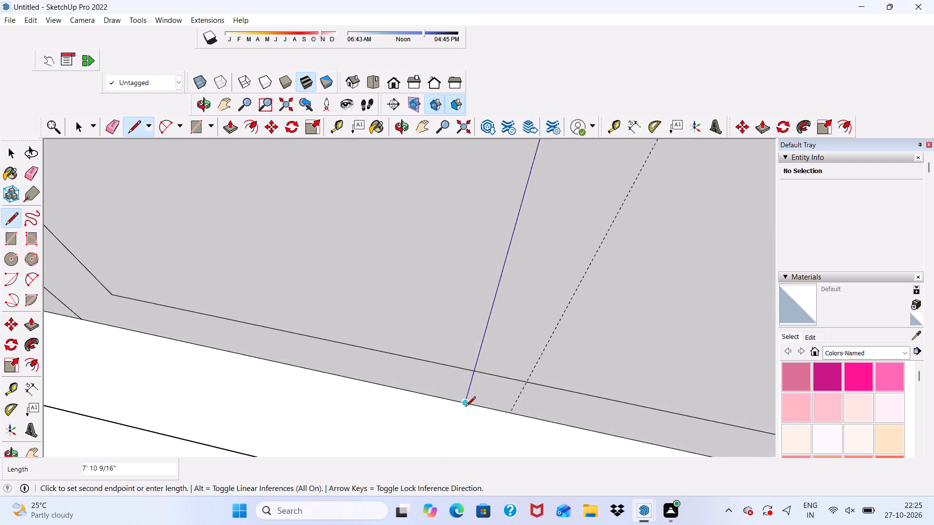
scroll(465, 416, up, 5)
click(463, 397)
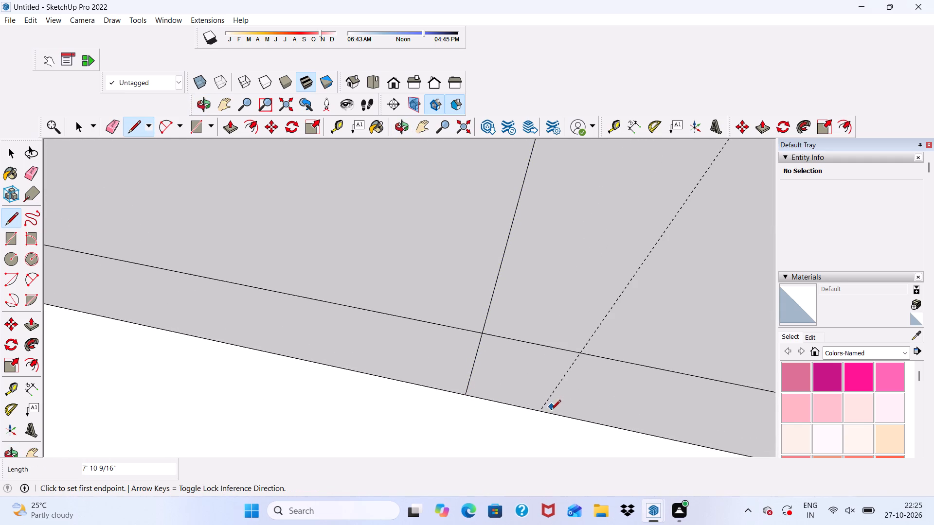
Draw a second vertical line, 7' 10 9/16" long, along the second guide from the wall's bottom edge to the outer door outline's top edge.
click(541, 413)
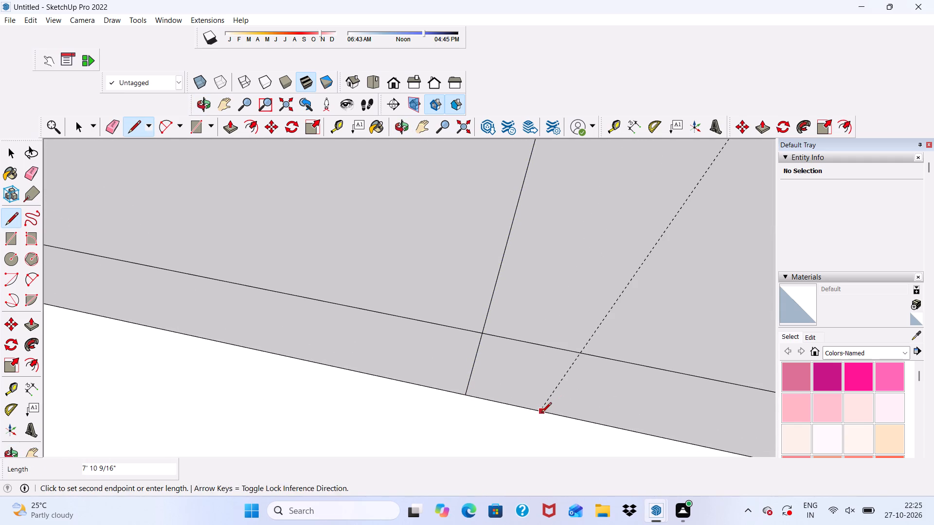
scroll(568, 350, down, 20)
scroll(568, 350, down, 7)
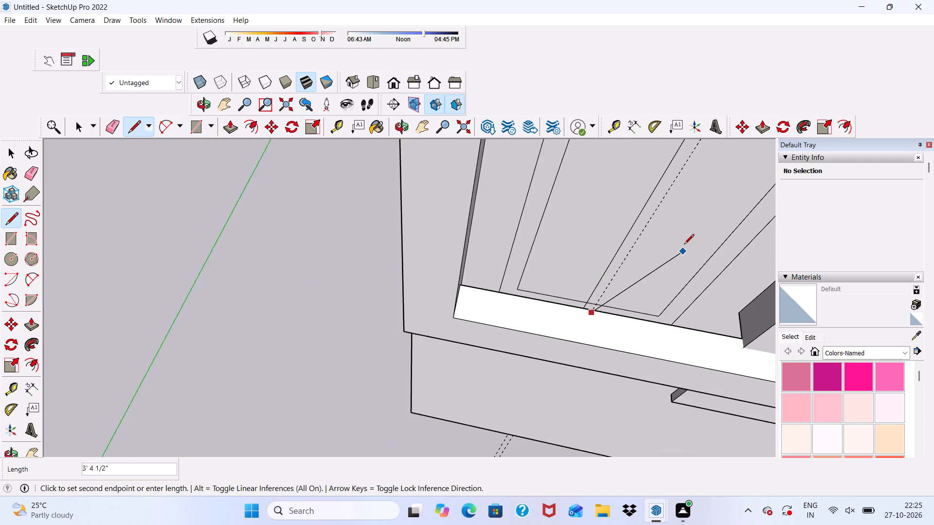
scroll(684, 245, down, 3)
middle_drag(684, 244, 684, 142)
scroll(684, 140, up, 1)
scroll(661, 199, down, 12)
scroll(651, 211, up, 6)
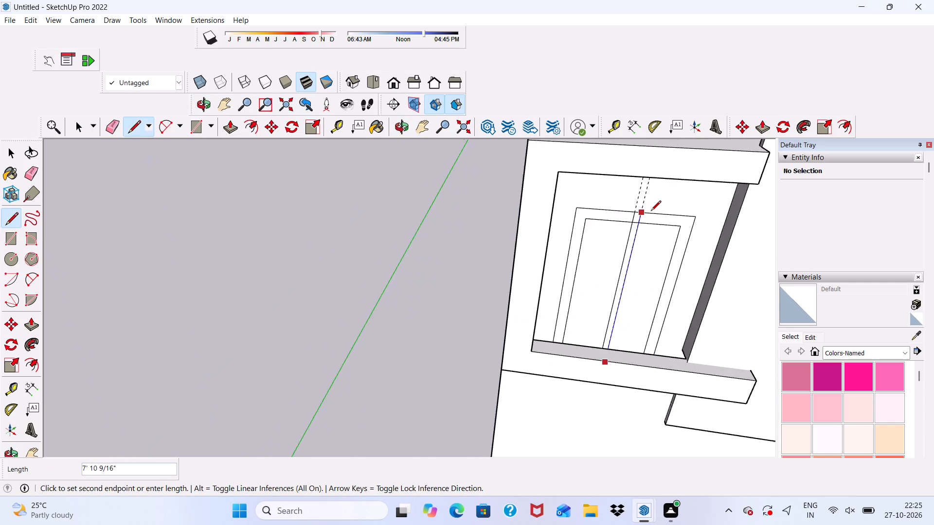
scroll(651, 211, up, 7)
click(630, 212)
scroll(600, 247, down, 2)
scroll(482, 319, up, 1)
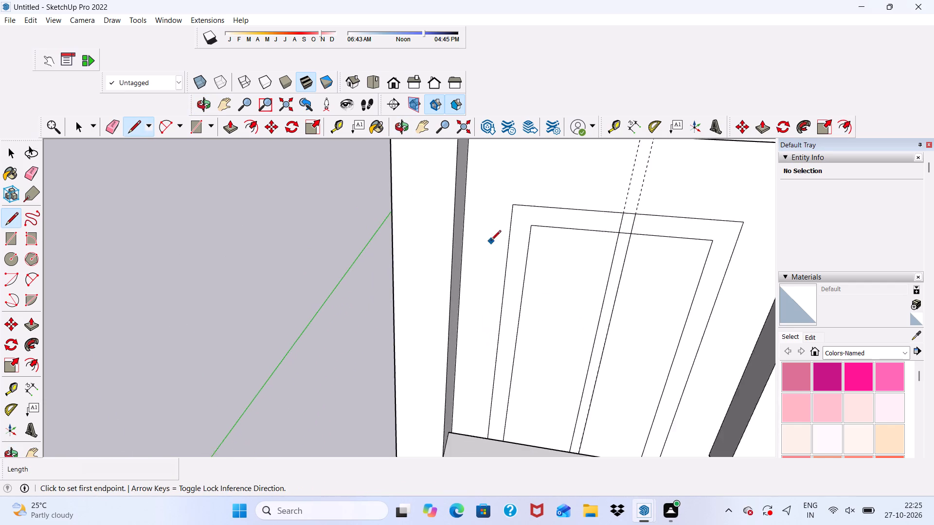
Extend the inner door outline's left edge straight down from its lower-left corner to the wall's bottom edge.
scroll(492, 241, down, 4)
middle_drag(553, 310, 540, 419)
scroll(503, 375, up, 19)
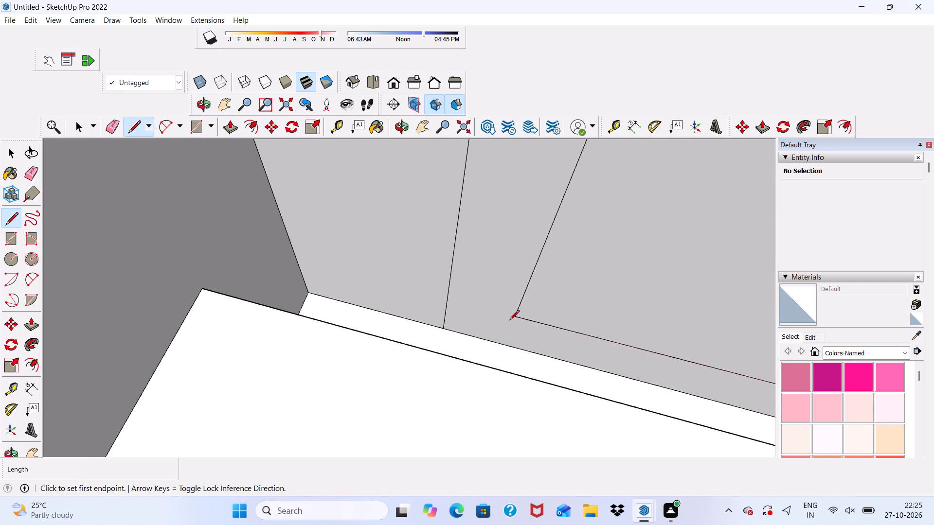
click(513, 318)
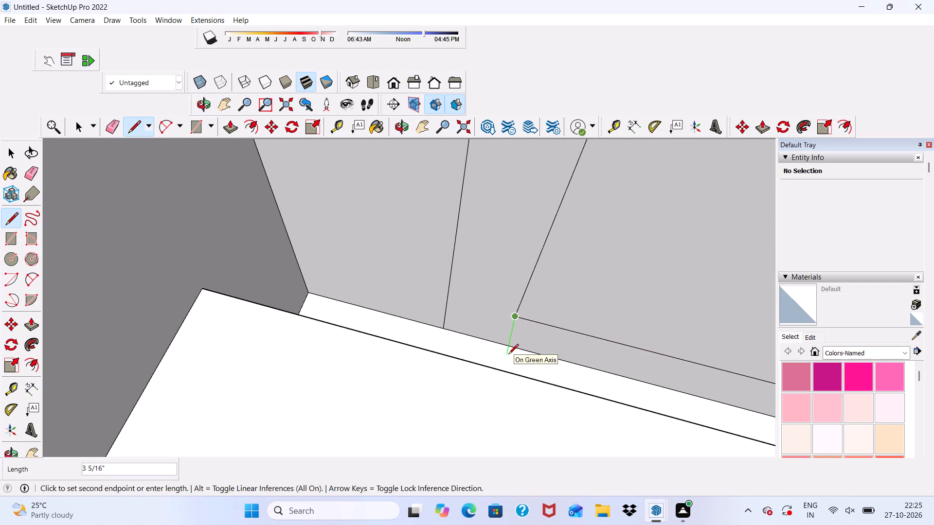
scroll(507, 342, up, 5)
middle_drag(508, 337, 513, 316)
scroll(513, 316, up, 4)
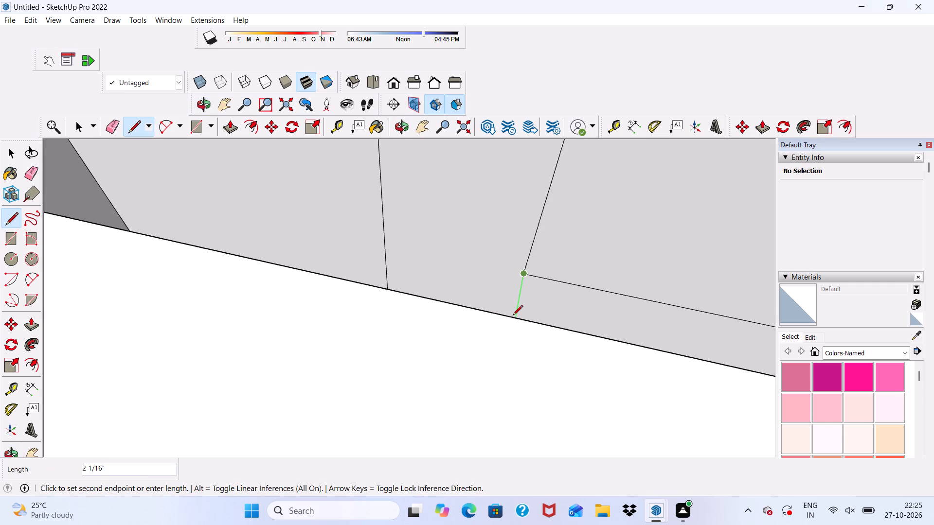
middle_drag(513, 316, 513, 370)
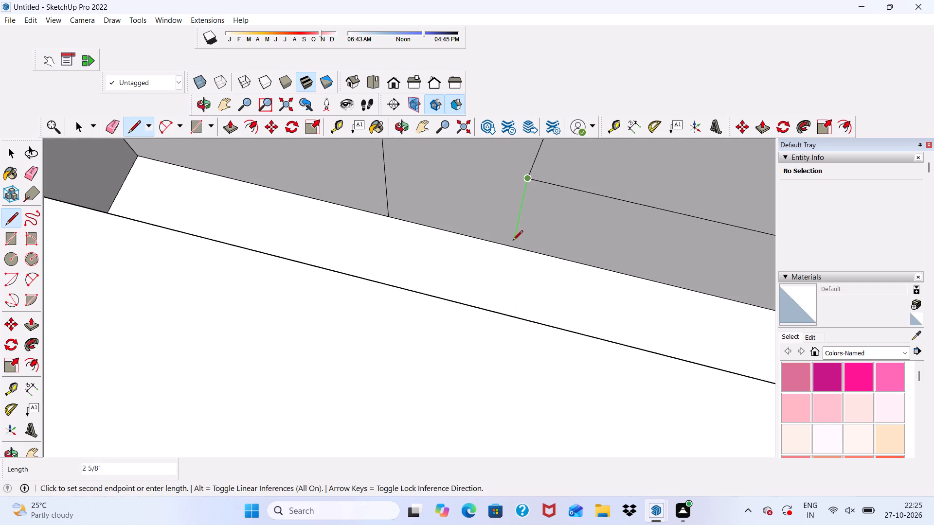
scroll(518, 251, down, 1)
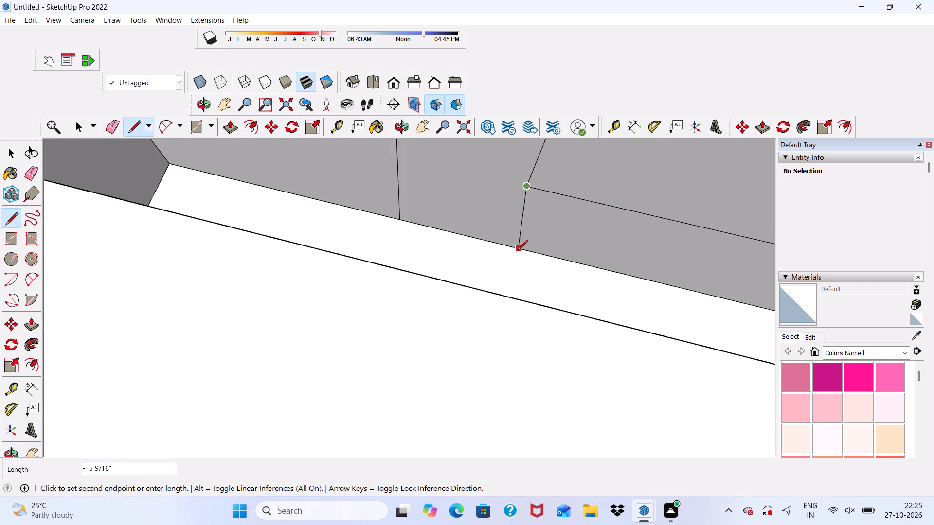
scroll(518, 251, down, 1)
middle_click(518, 251)
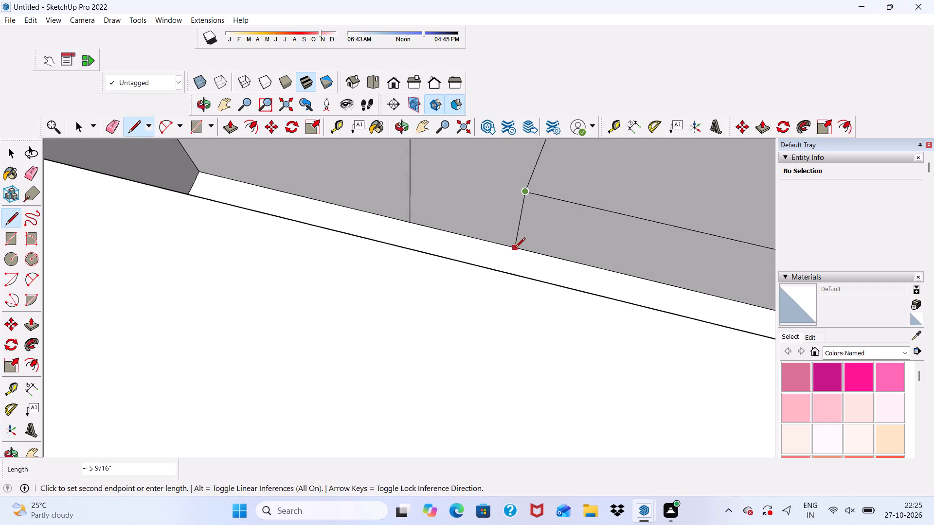
scroll(518, 248, up, 7)
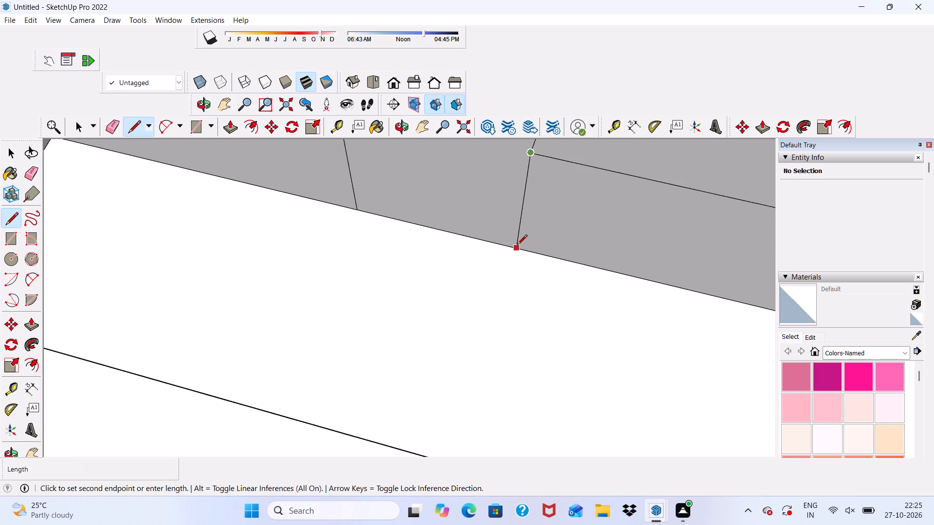
scroll(517, 245, up, 2)
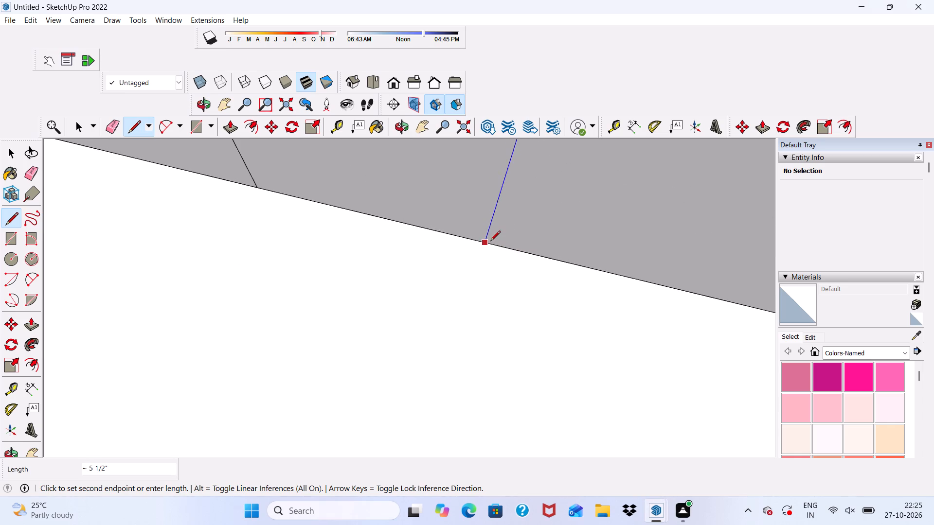
click(490, 242)
scroll(490, 243, down, 12)
middle_drag(483, 302, 494, 297)
scroll(493, 308, down, 1)
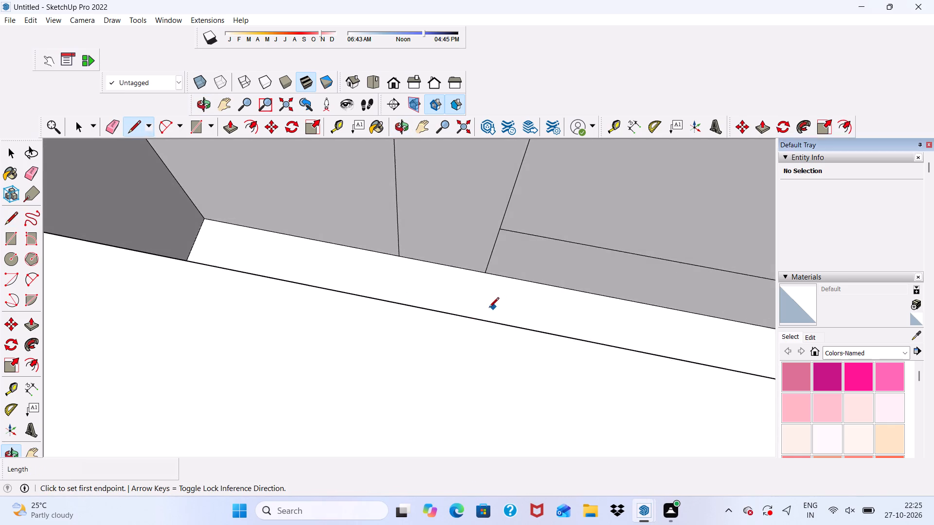
Extend the inner door outline's right edge straight down from its lower-right corner to the wall's bottom edge, and end the line.
scroll(485, 308, up, 1)
scroll(391, 303, down, 4)
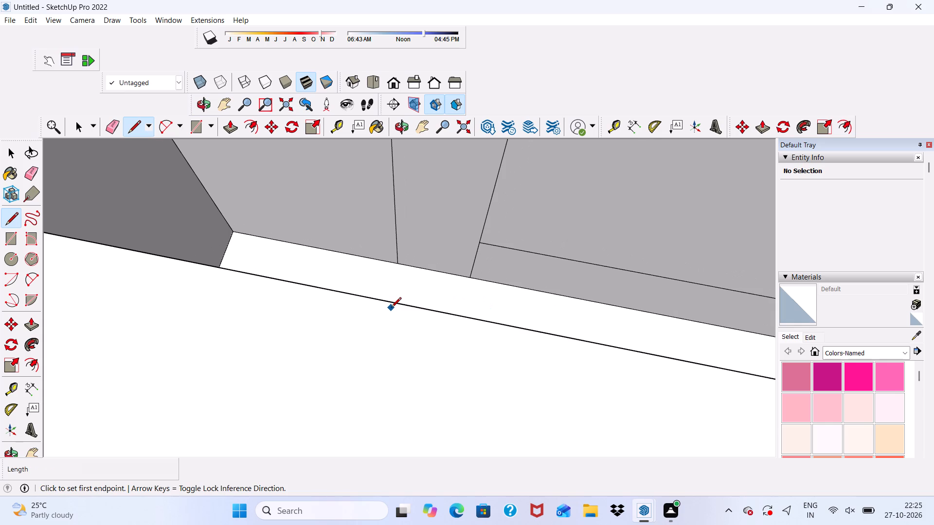
scroll(392, 324, down, 4)
scroll(413, 270, down, 9)
scroll(679, 245, up, 1)
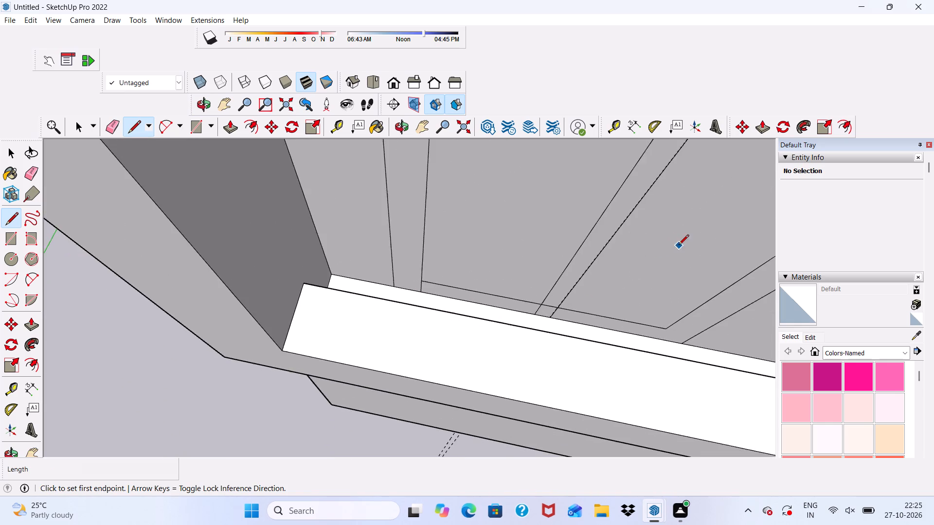
scroll(679, 245, up, 2)
scroll(450, 276, down, 5)
scroll(612, 329, up, 5)
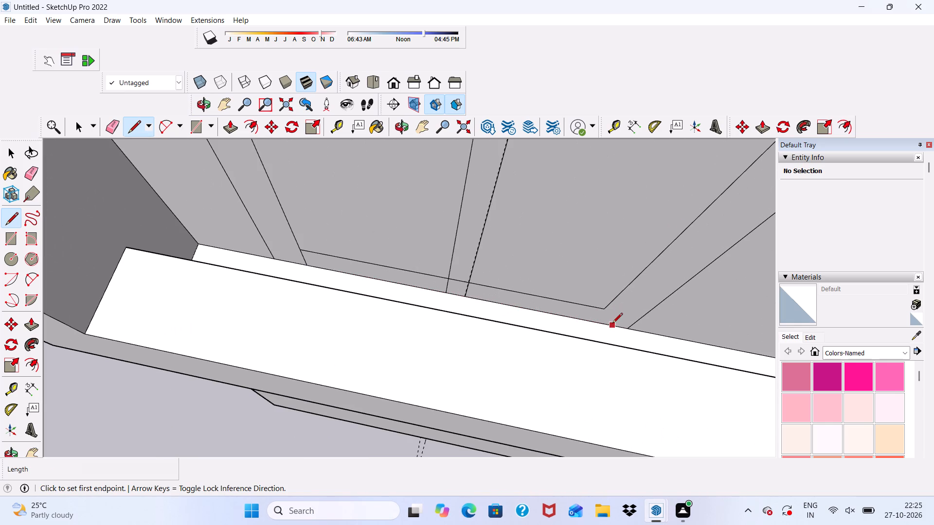
scroll(612, 324, up, 9)
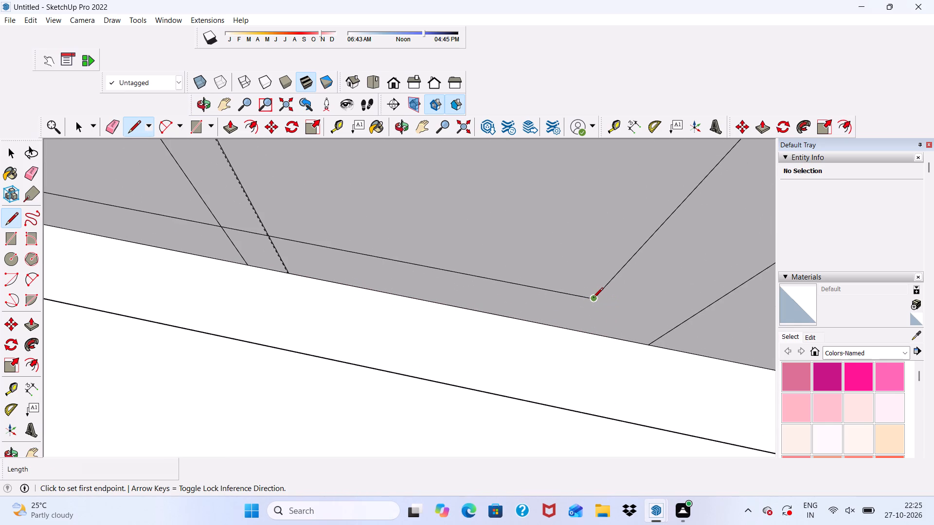
click(593, 298)
middle_drag(587, 339, 585, 352)
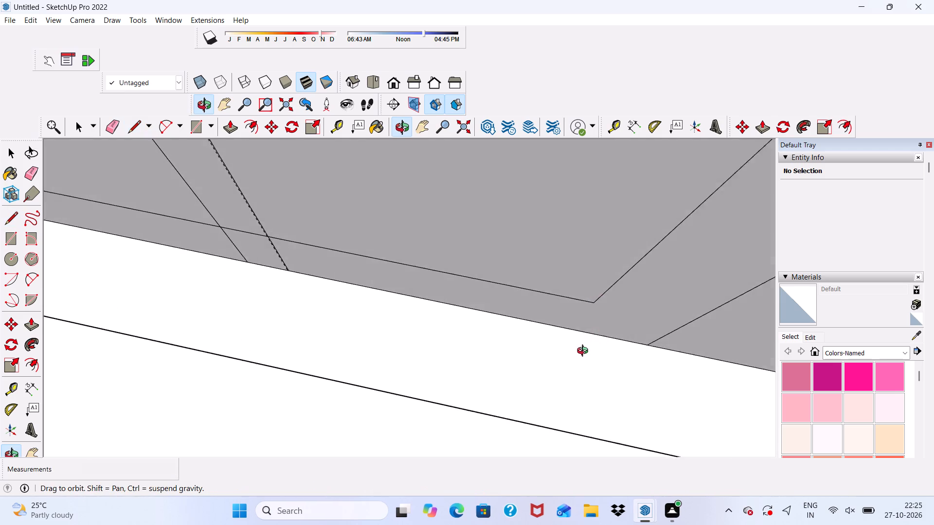
middle_drag(585, 352, 581, 358)
scroll(578, 342, up, 4)
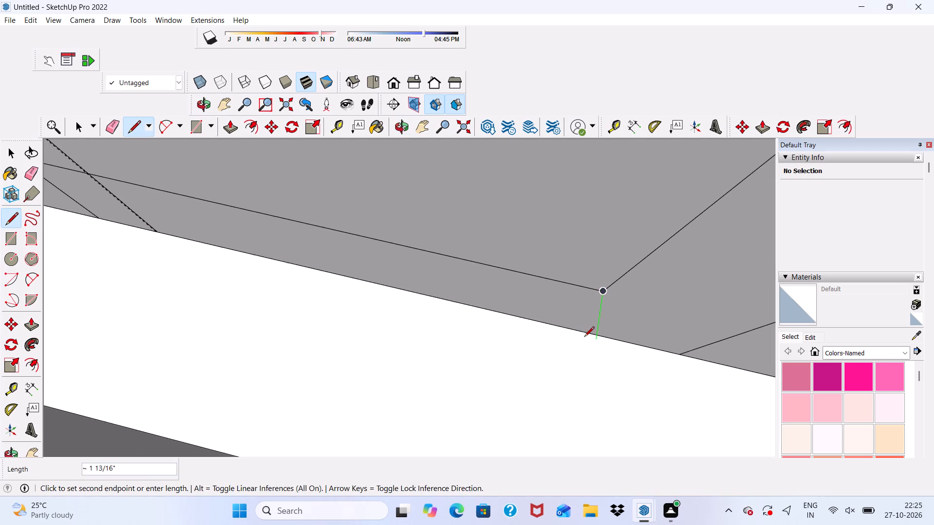
middle_drag(584, 337, 558, 313)
scroll(562, 315, up, 2)
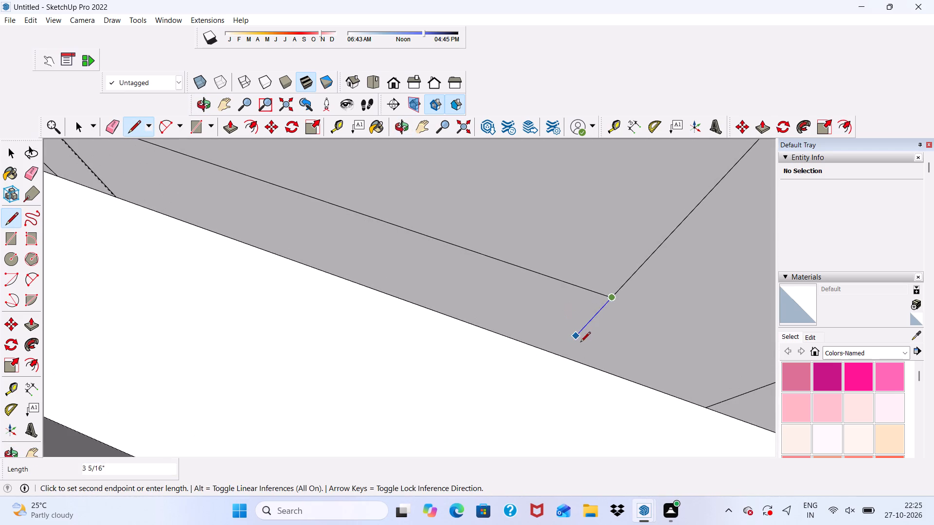
scroll(584, 361, up, 2)
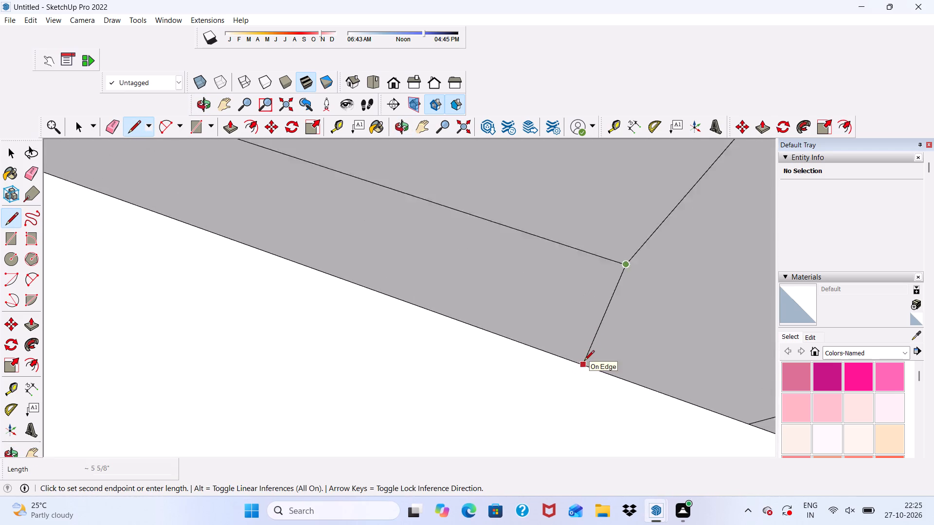
scroll(584, 361, up, 6)
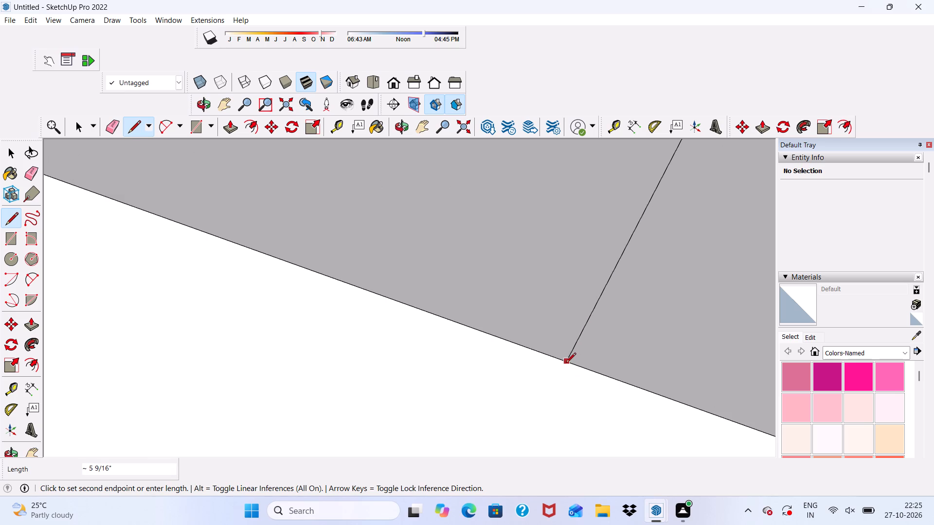
middle_drag(566, 364, 568, 300)
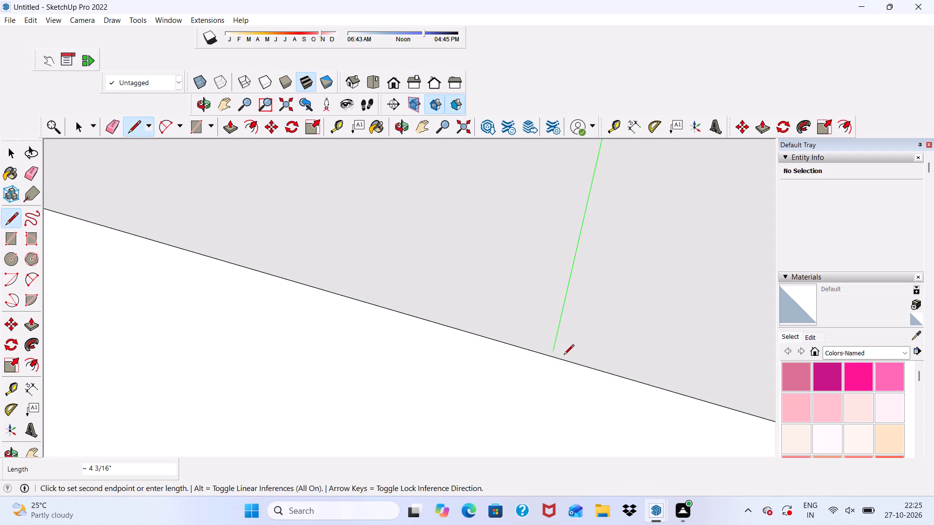
click(525, 358)
scroll(525, 340, down, 10)
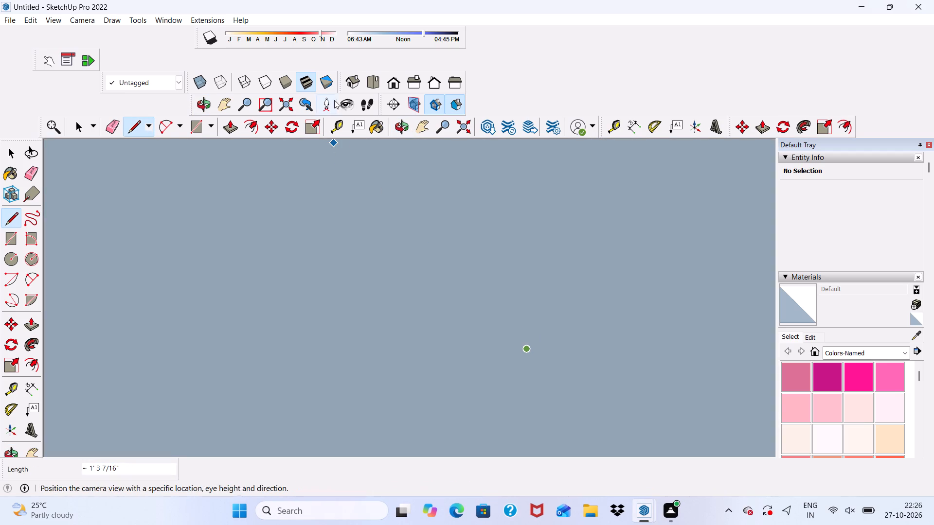
click(393, 83)
scroll(403, 178, down, 6)
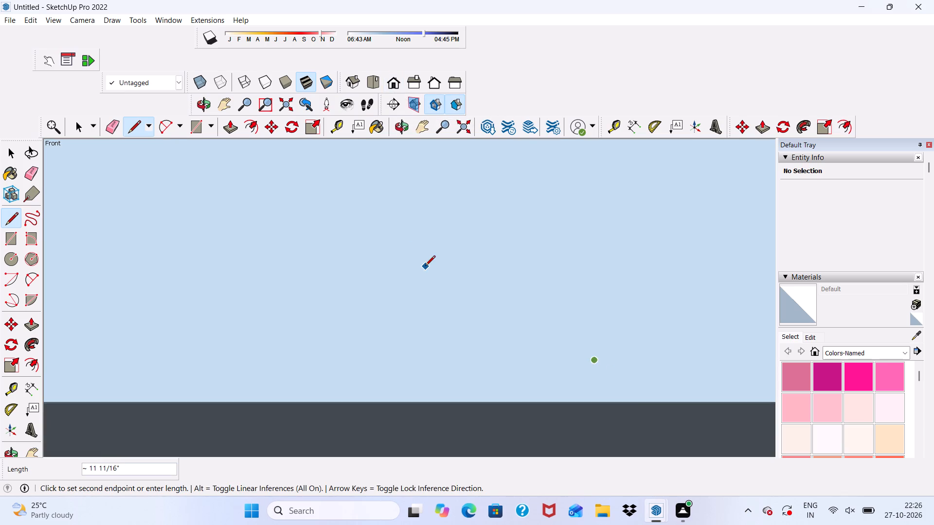
scroll(425, 266, down, 9)
key(space)
Erase the two vertical guides running through the middle of the balcony door.
scroll(427, 214, down, 20)
scroll(427, 214, down, 2)
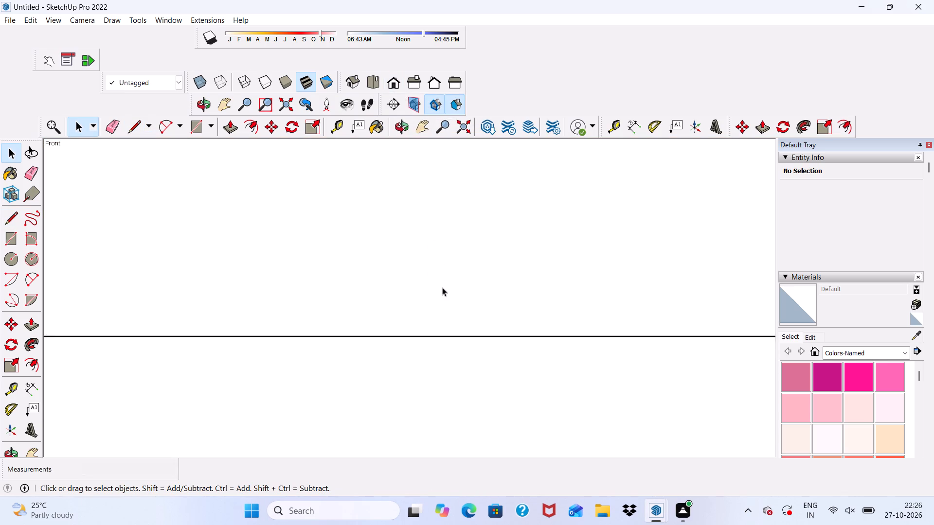
scroll(442, 287, down, 20)
scroll(442, 287, down, 8)
scroll(424, 286, up, 6)
middle_drag(415, 259, 415, 263)
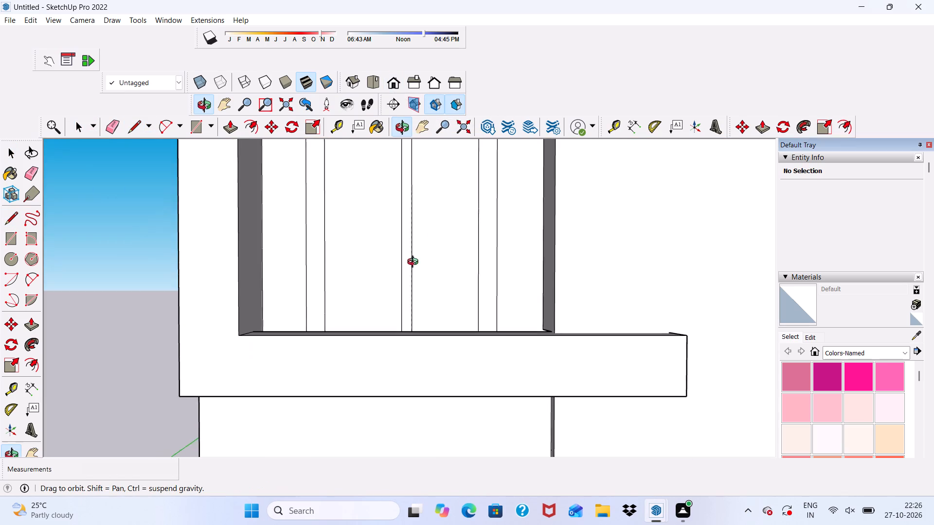
middle_drag(415, 263, 408, 462)
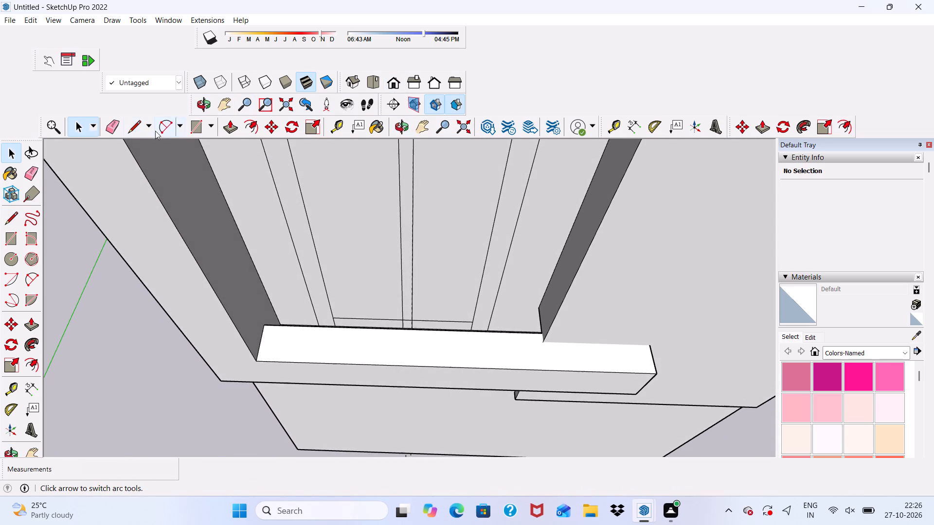
click(112, 127)
scroll(139, 197, down, 9)
scroll(264, 247, up, 1)
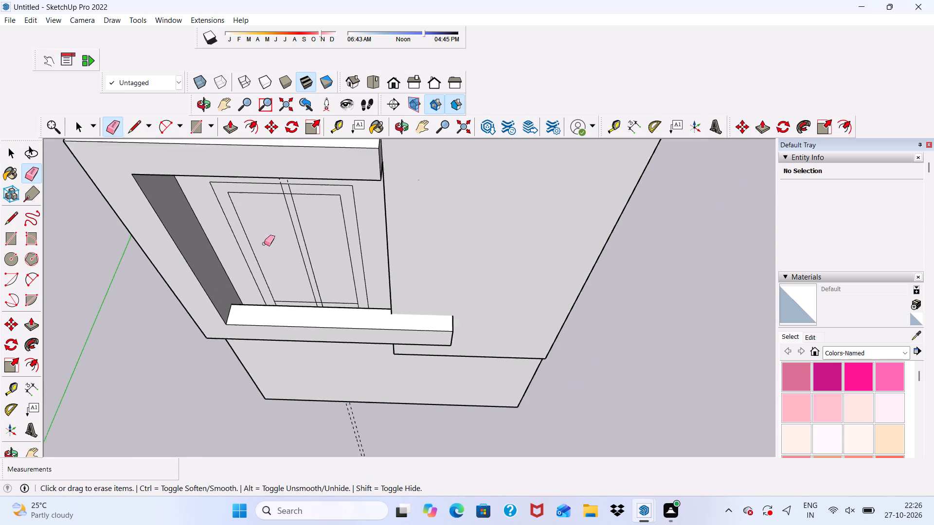
scroll(264, 244, up, 3)
scroll(268, 217, down, 4)
middle_drag(273, 235, 292, 160)
scroll(323, 322, up, 4)
scroll(319, 307, down, 9)
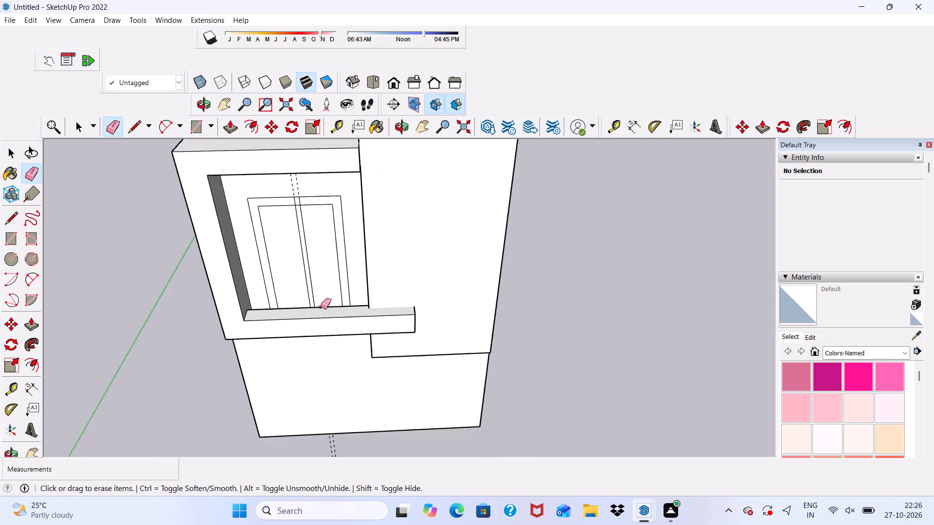
scroll(321, 307, down, 2)
scroll(304, 239, up, 13)
scroll(278, 203, down, 5)
scroll(300, 225, up, 3)
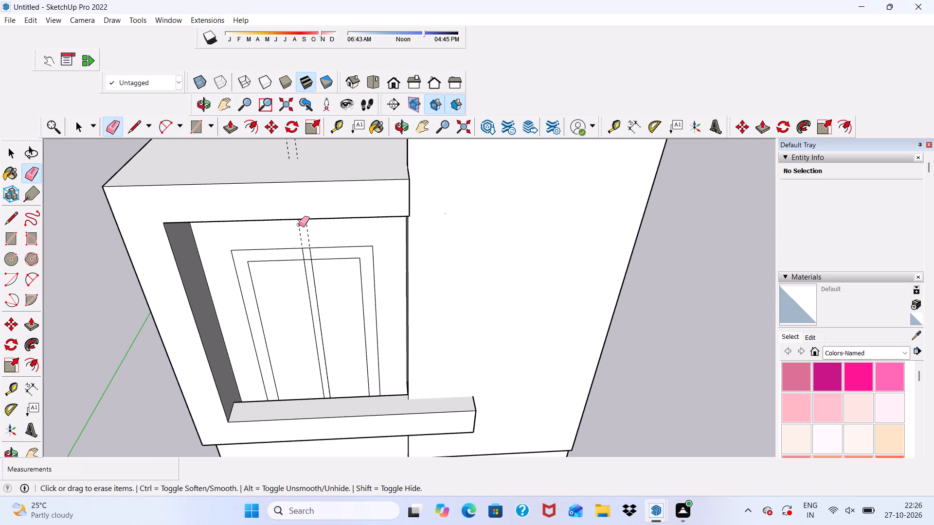
drag(298, 226, 324, 233)
Erase the two centre line segments crossing the top frame band between the outer and inner door outlines.
scroll(317, 248, up, 4)
scroll(315, 249, down, 1)
scroll(298, 275, up, 4)
drag(299, 253, 299, 252)
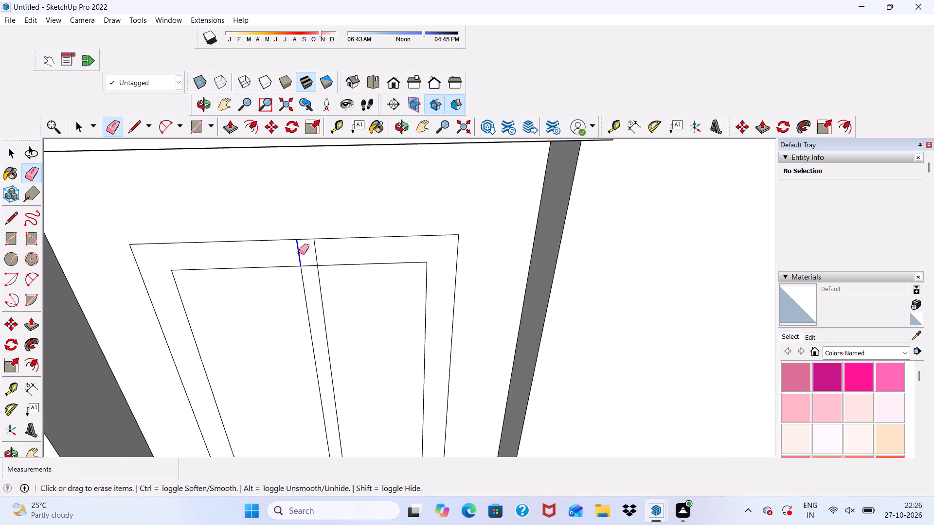
drag(299, 252, 323, 255)
drag(314, 258, 312, 271)
Erase the horizontal line segments just above the balcony door's bottom edge, across both leaves and the centre strip.
scroll(306, 250, down, 4)
middle_drag(306, 269, 316, 282)
scroll(316, 282, down, 5)
middle_drag(324, 406, 323, 457)
scroll(321, 435, up, 7)
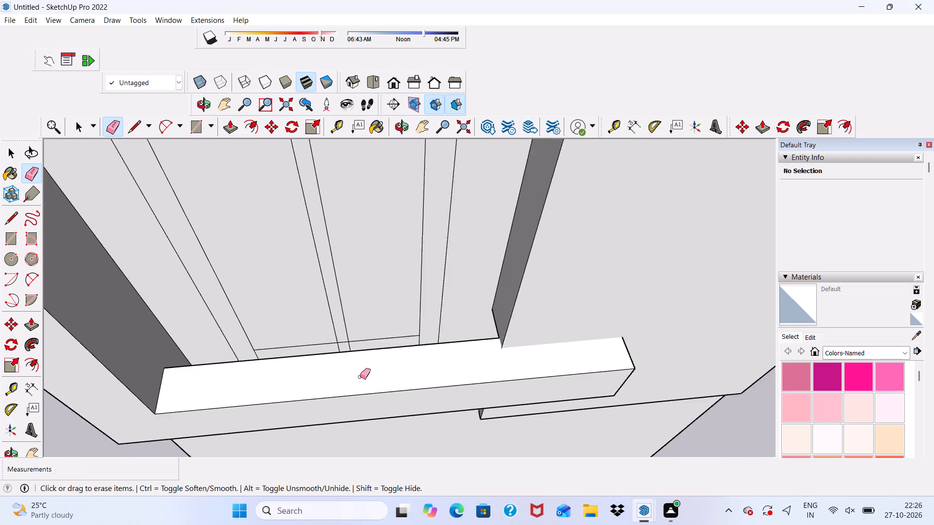
scroll(360, 377, up, 7)
click(388, 322)
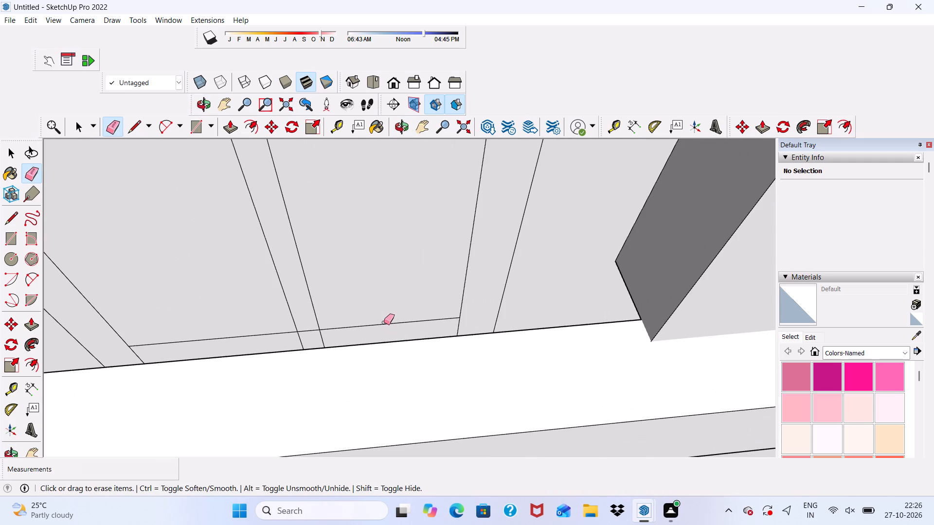
drag(384, 322, 376, 334)
scroll(324, 341, up, 4)
click(301, 326)
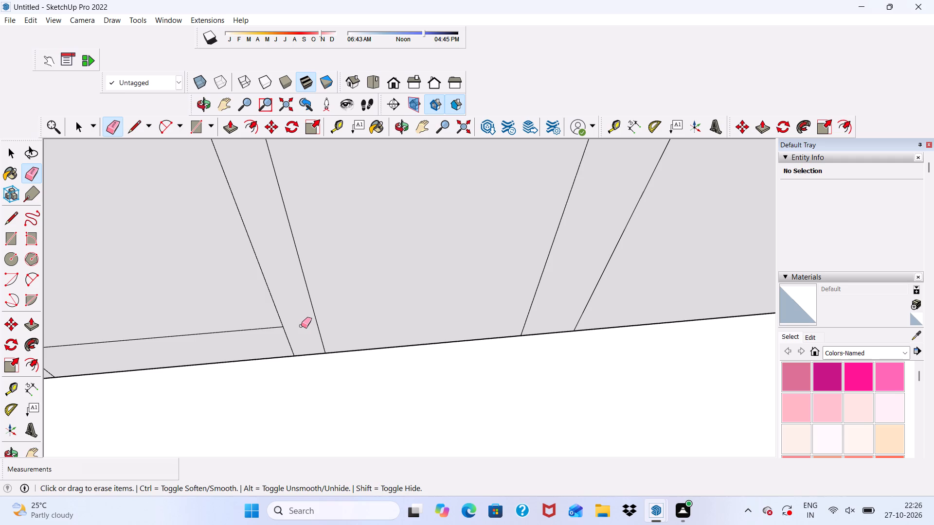
scroll(322, 179, down, 6)
scroll(236, 265, up, 4)
drag(227, 277, 228, 290)
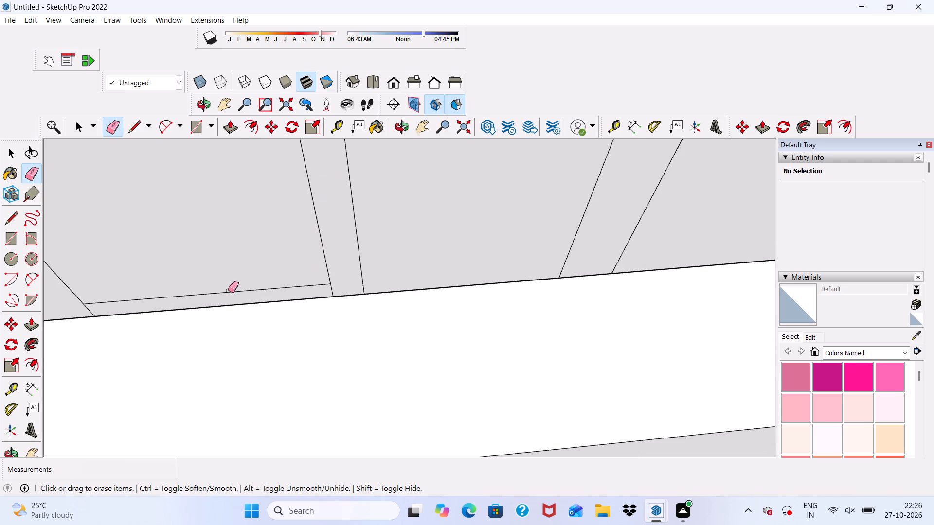
drag(228, 290, 228, 294)
scroll(232, 269, down, 5)
middle_drag(266, 256, 250, 248)
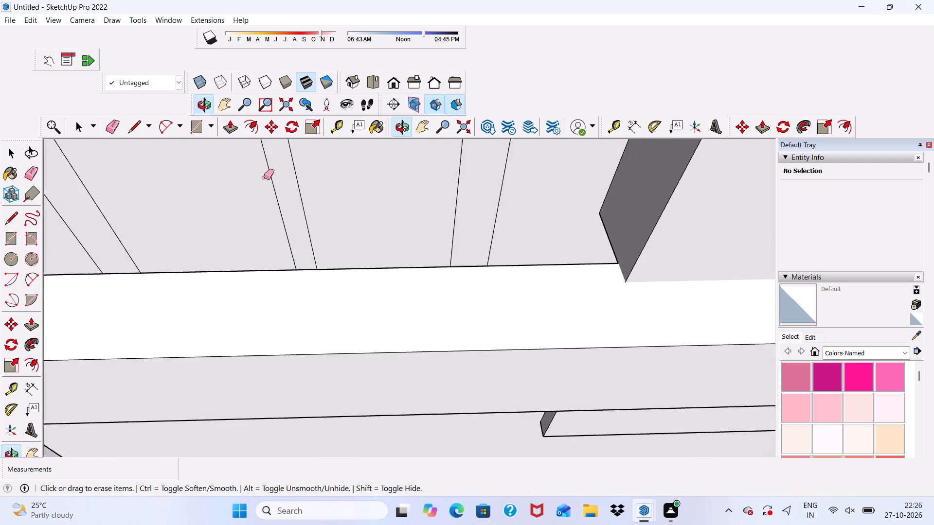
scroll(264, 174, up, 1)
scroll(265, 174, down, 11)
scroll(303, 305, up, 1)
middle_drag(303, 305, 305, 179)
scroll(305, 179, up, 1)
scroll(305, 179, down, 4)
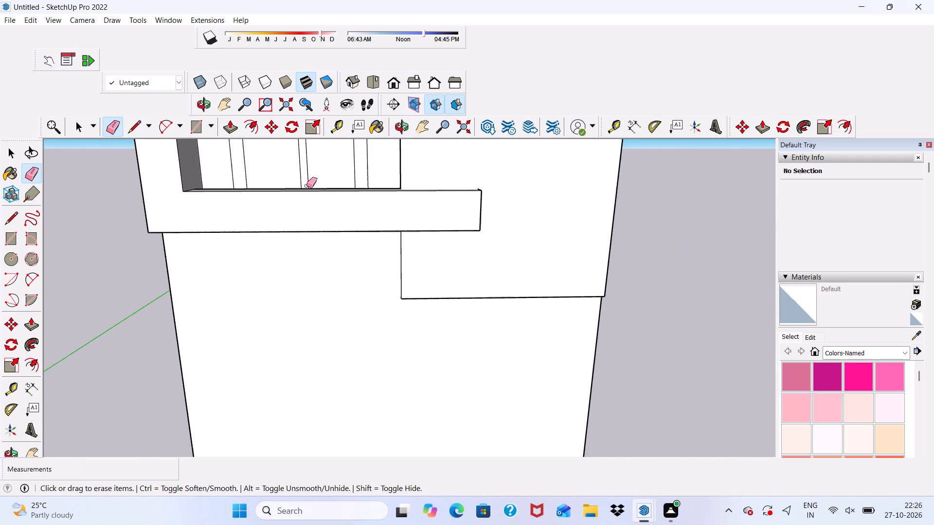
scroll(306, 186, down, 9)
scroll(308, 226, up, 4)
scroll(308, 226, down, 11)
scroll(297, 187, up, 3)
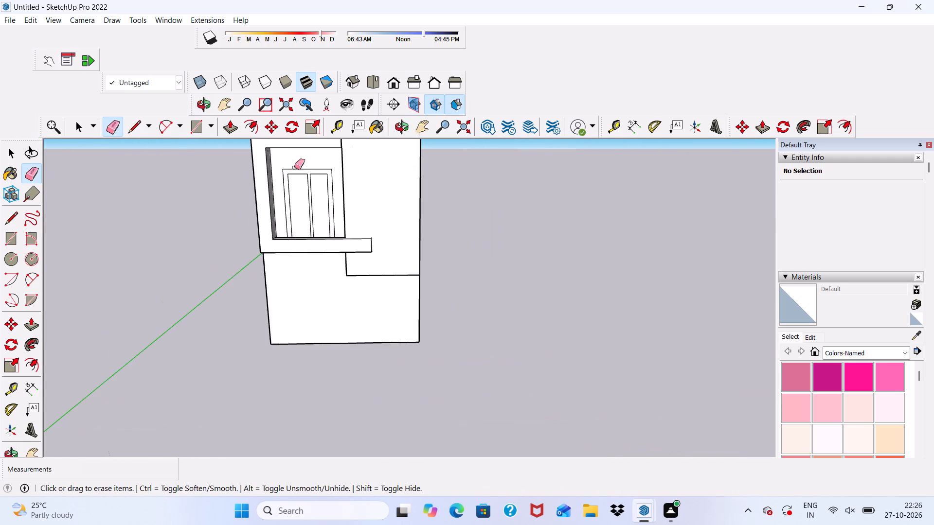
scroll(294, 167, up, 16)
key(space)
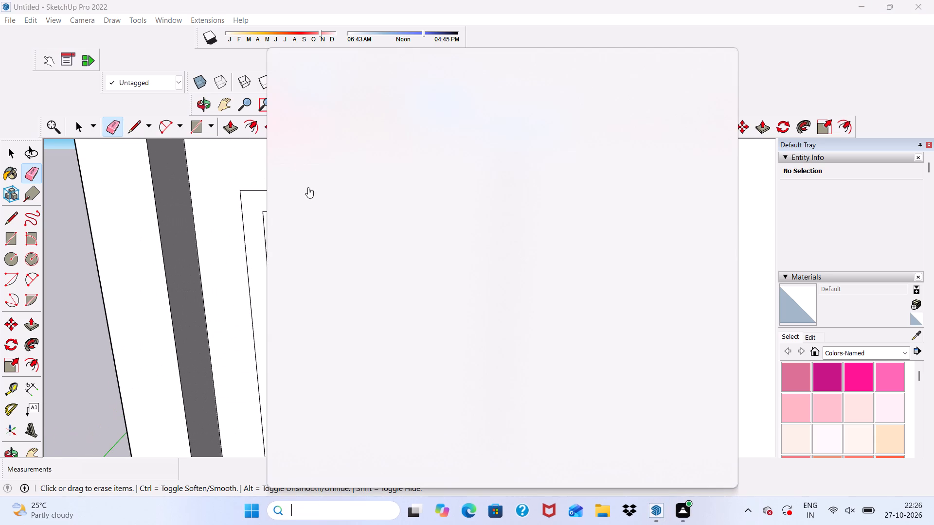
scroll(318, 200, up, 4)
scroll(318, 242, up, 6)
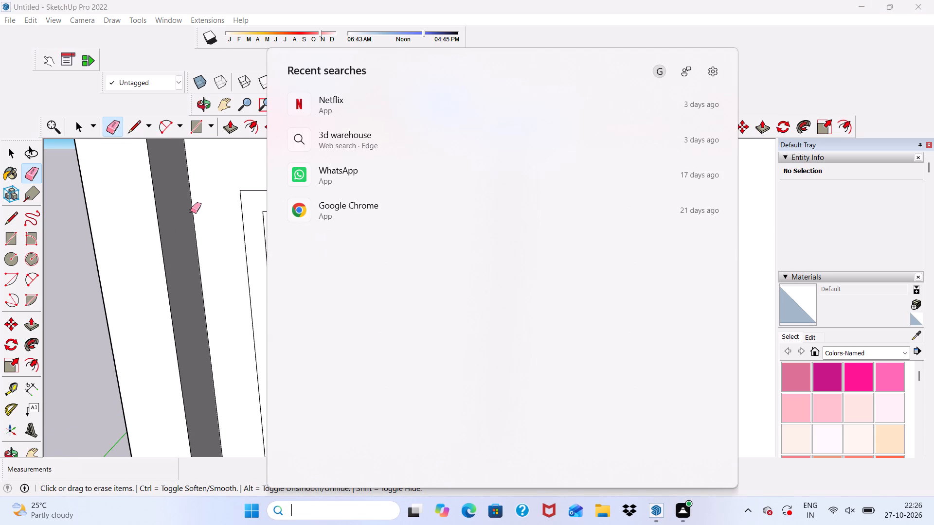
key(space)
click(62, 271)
Push/Pull the balcony door's frame face, including the centre strip, outward by 3".
key(space)
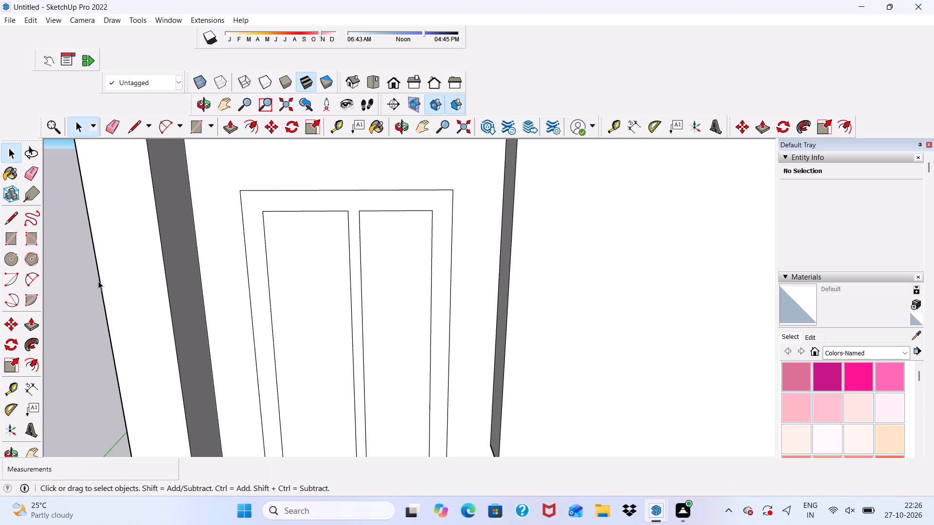
scroll(257, 216, up, 3)
click(231, 118)
click(304, 199)
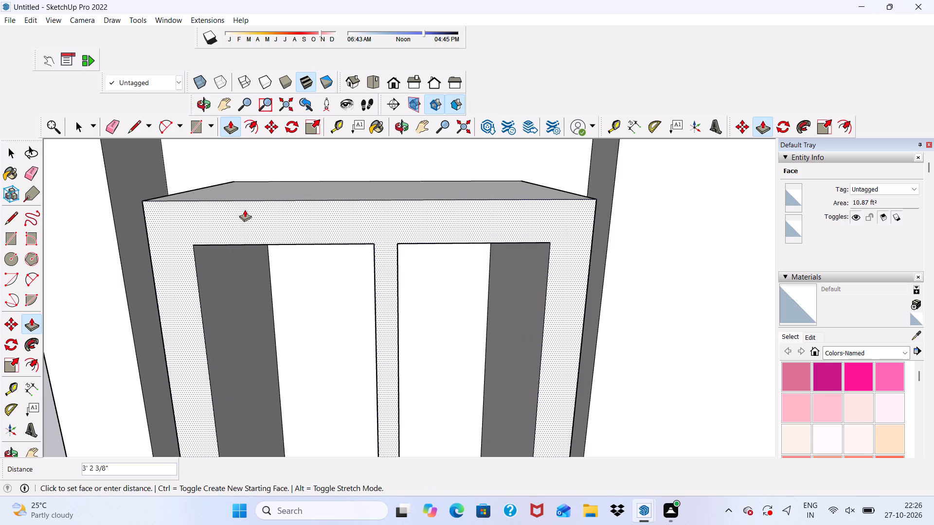
key(3)
key(shift+quotedbl)
key(Return)
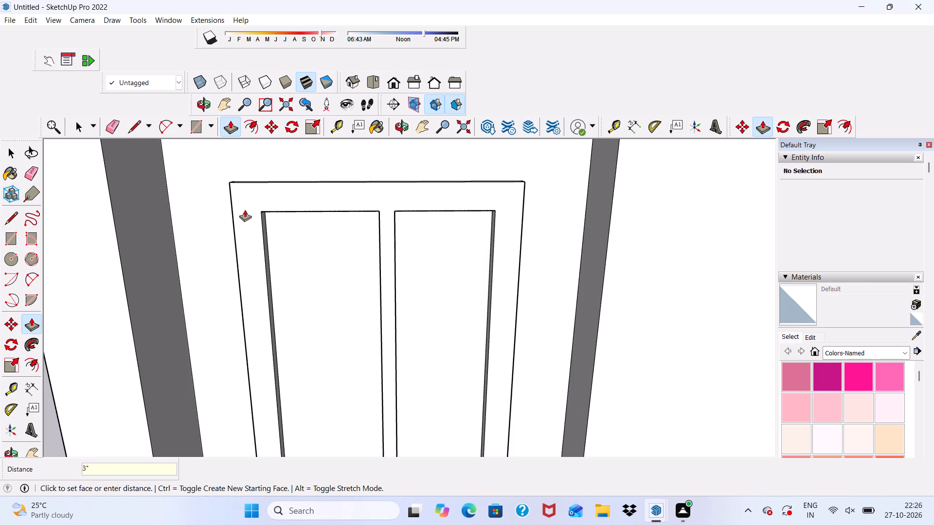
key(space)
Examine the building's front with the raised door frame from lower and higher viewpoints.
scroll(245, 210, down, 10)
middle_drag(307, 256, 313, 189)
scroll(314, 186, up, 1)
scroll(314, 187, down, 5)
middle_drag(326, 302, 275, 302)
scroll(272, 316, down, 5)
middle_drag(296, 303, 303, 277)
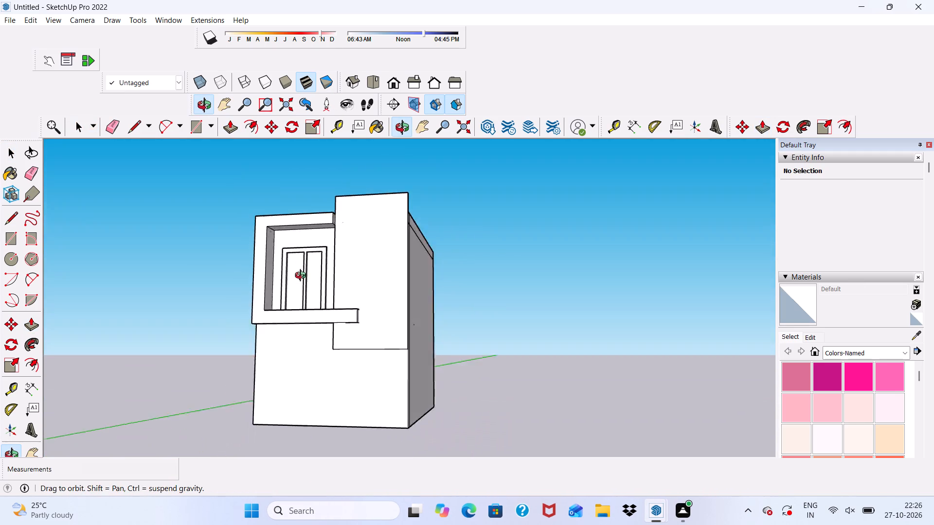
middle_drag(303, 277, 336, 379)
scroll(219, 157, up, 1)
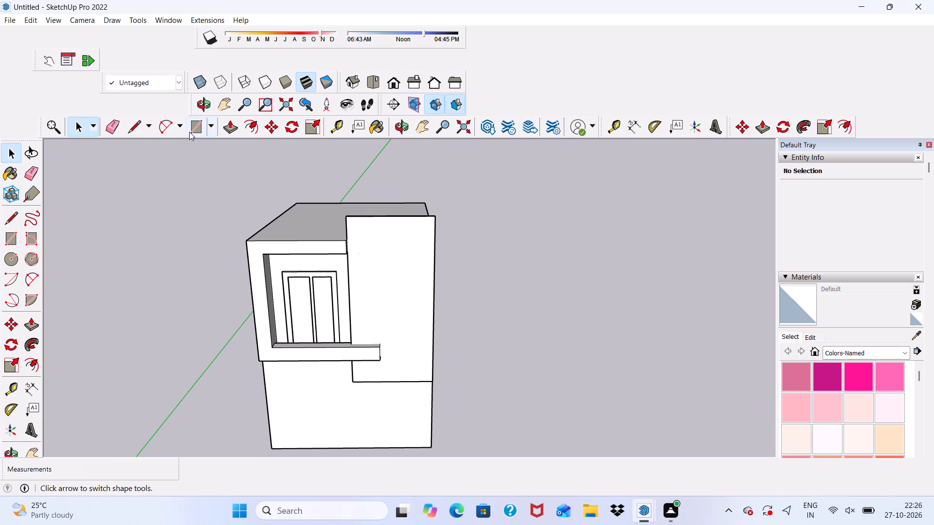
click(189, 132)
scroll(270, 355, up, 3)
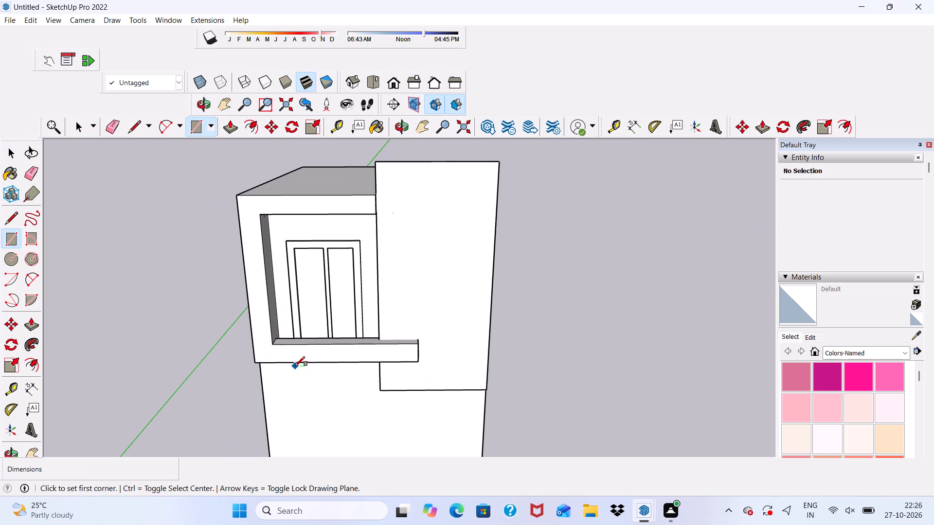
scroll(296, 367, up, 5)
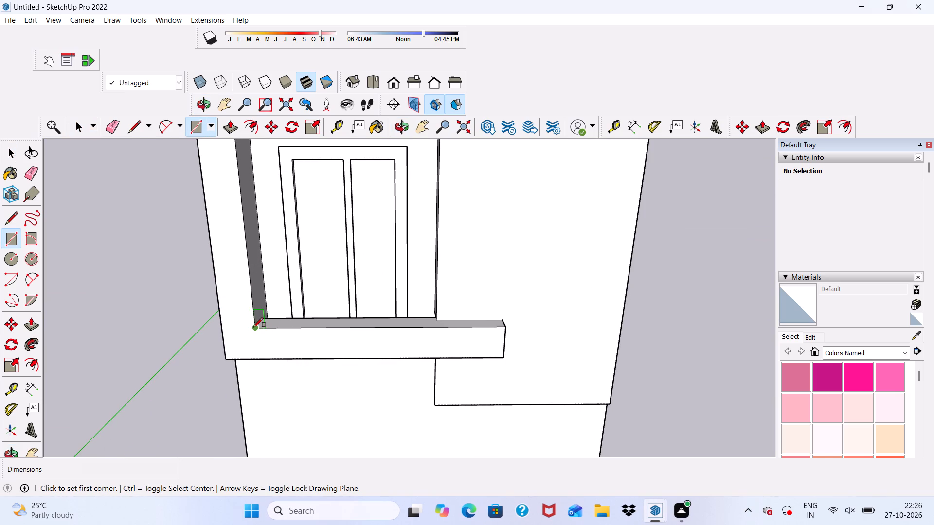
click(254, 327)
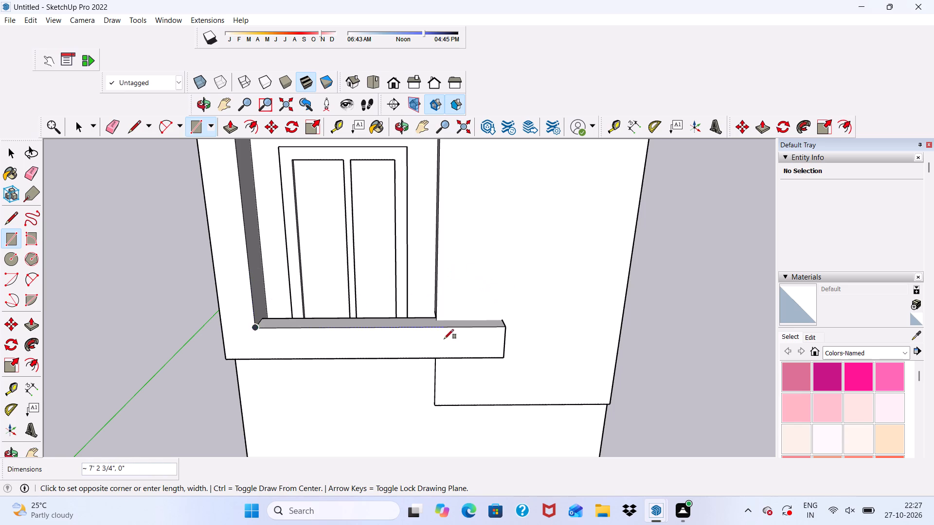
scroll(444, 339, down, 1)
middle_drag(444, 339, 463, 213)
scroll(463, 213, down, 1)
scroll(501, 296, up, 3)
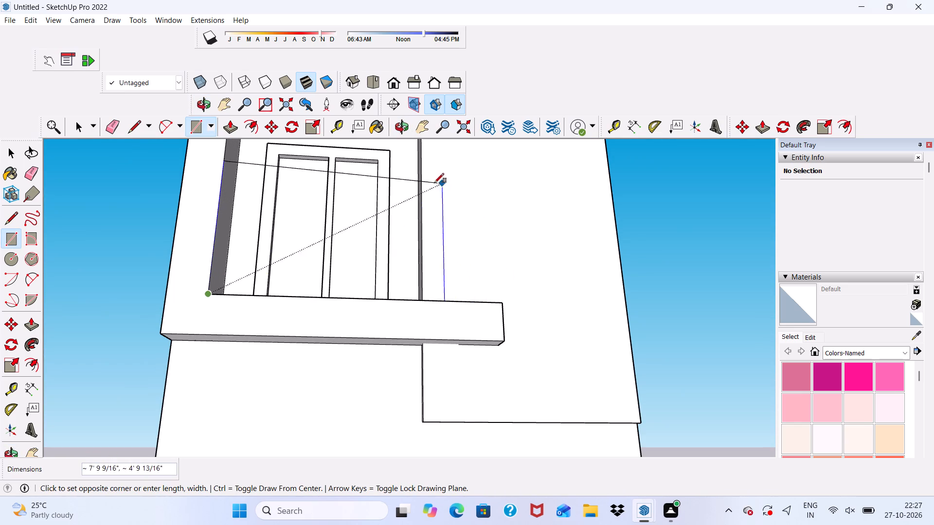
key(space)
Draw an upright rectangle about 6' 11 1/2" by 3' across the balcony opening, rising from the floor in front of the door.
scroll(373, 254, down, 2)
middle_drag(354, 268, 331, 401)
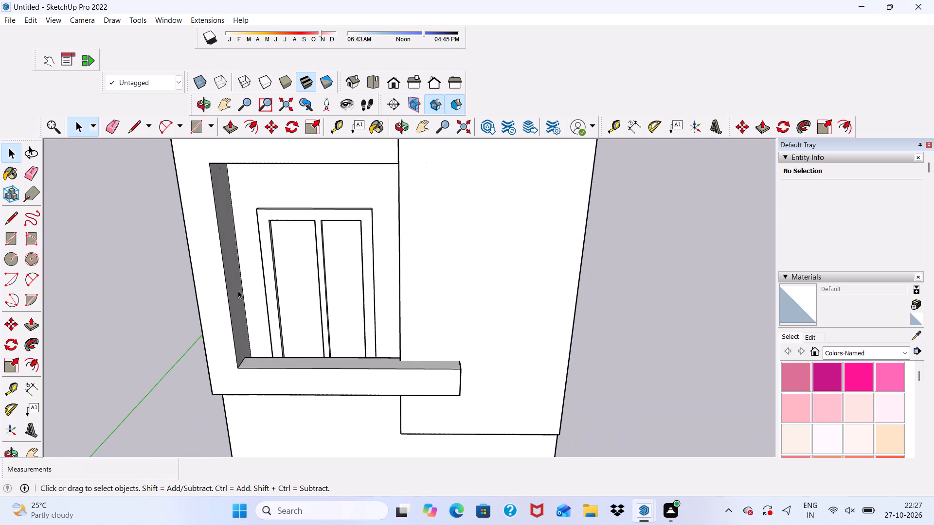
click(197, 129)
scroll(279, 379, up, 2)
click(240, 350)
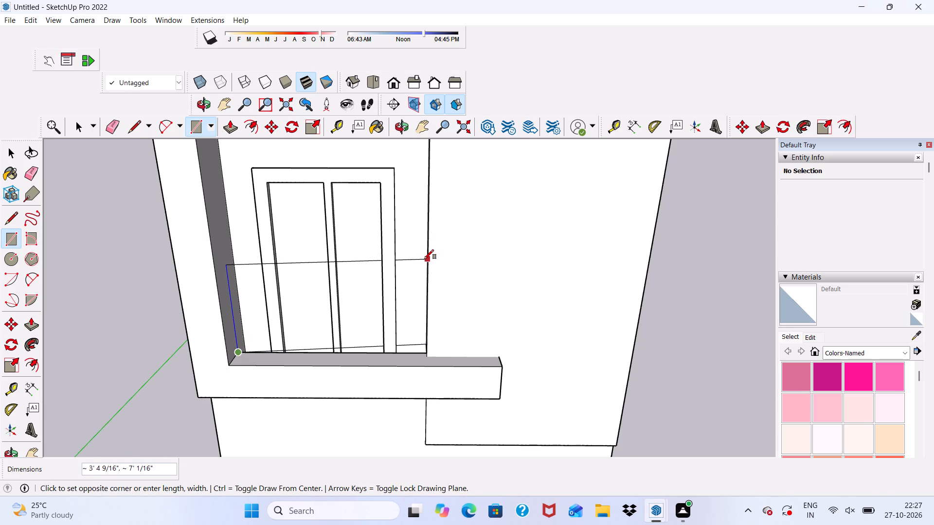
middle_drag(424, 259, 561, 292)
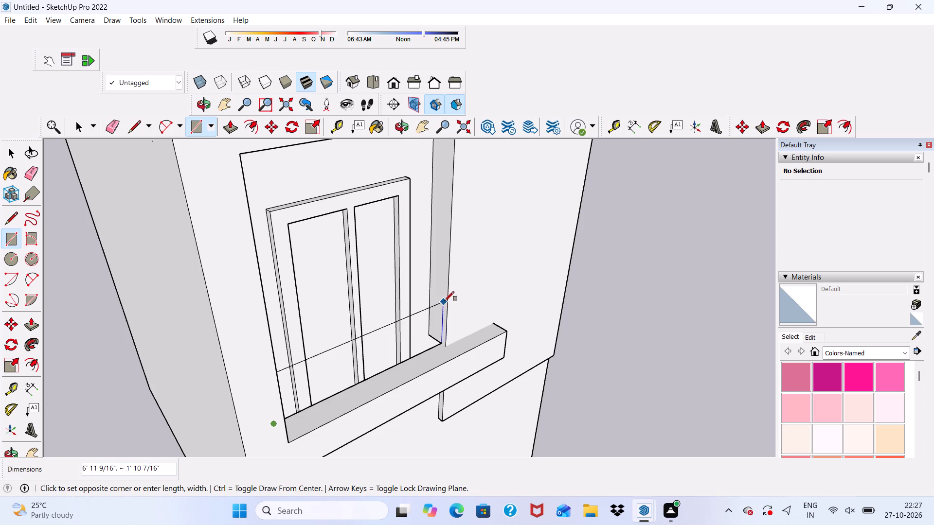
scroll(436, 299, up, 2)
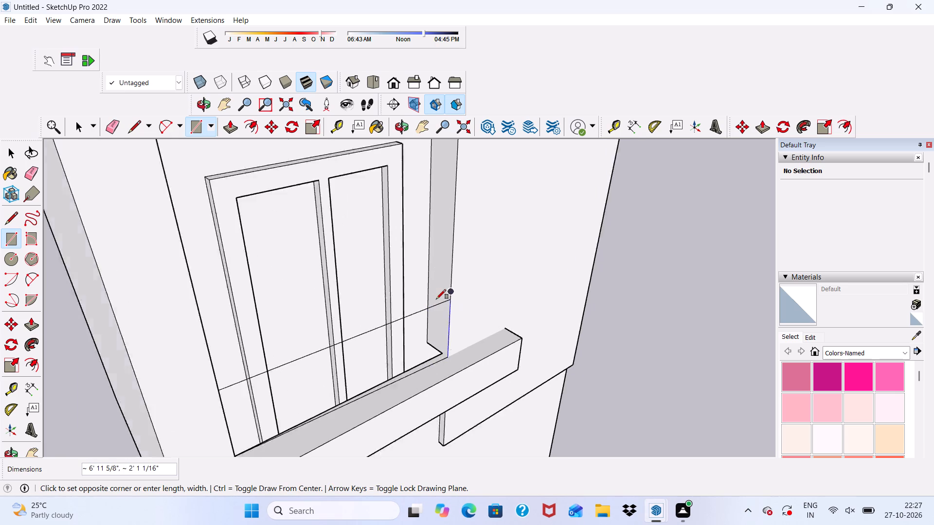
scroll(436, 299, up, 2)
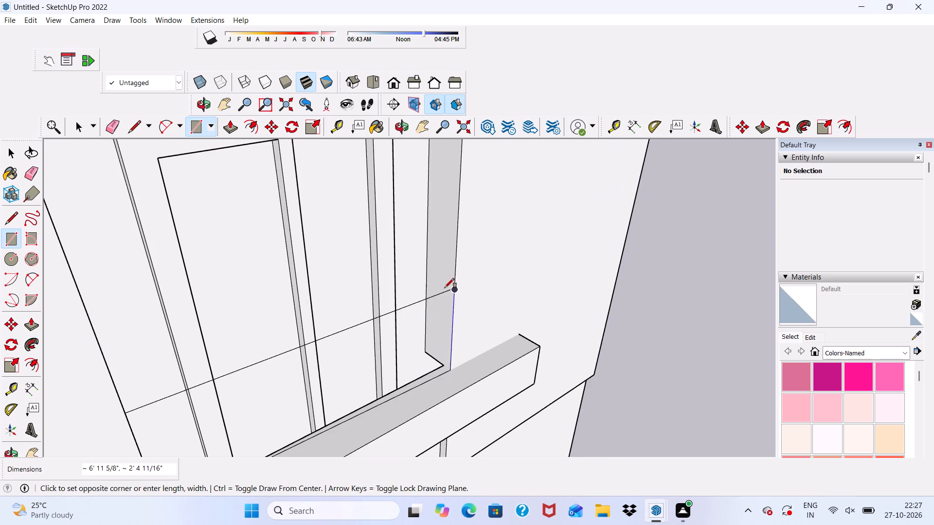
scroll(444, 284, up, 3)
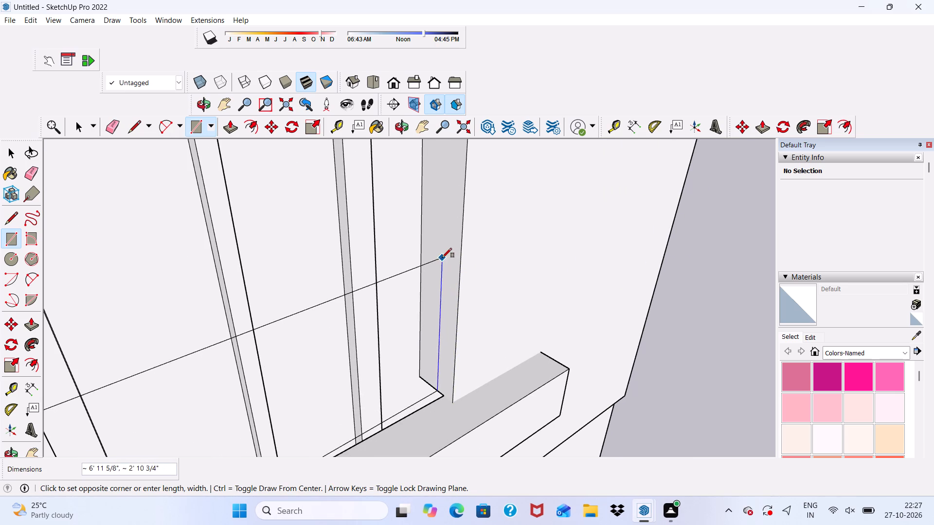
scroll(442, 258, up, 3)
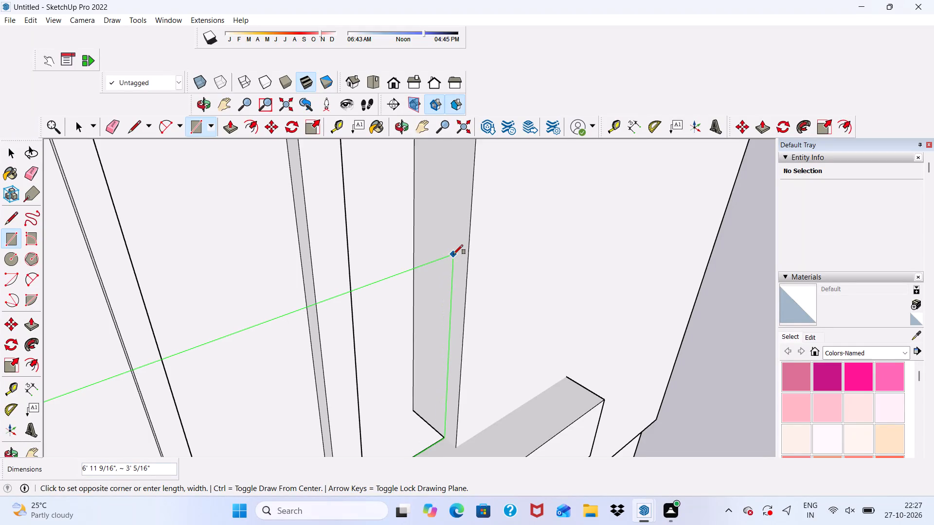
click(453, 254)
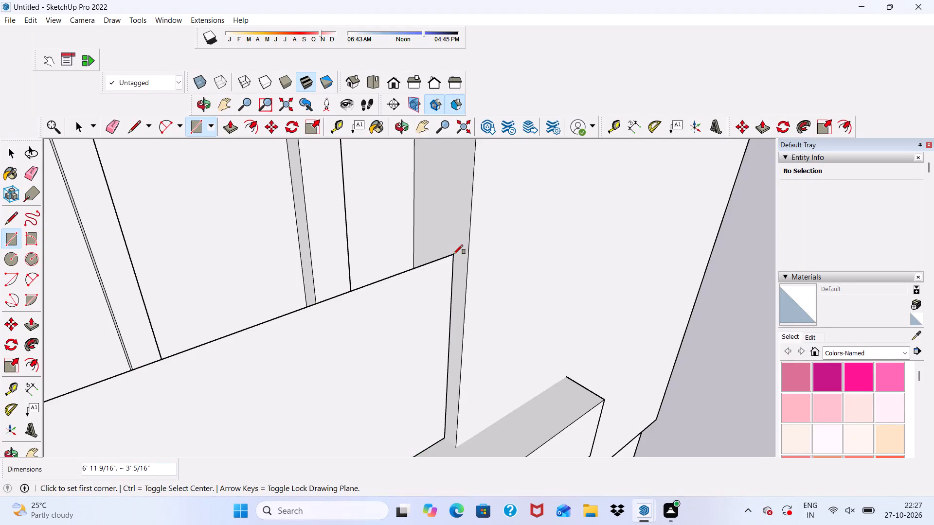
scroll(454, 254, down, 5)
middle_drag(447, 302, 417, 263)
scroll(398, 235, up, 1)
scroll(398, 235, down, 6)
middle_drag(429, 337, 310, 274)
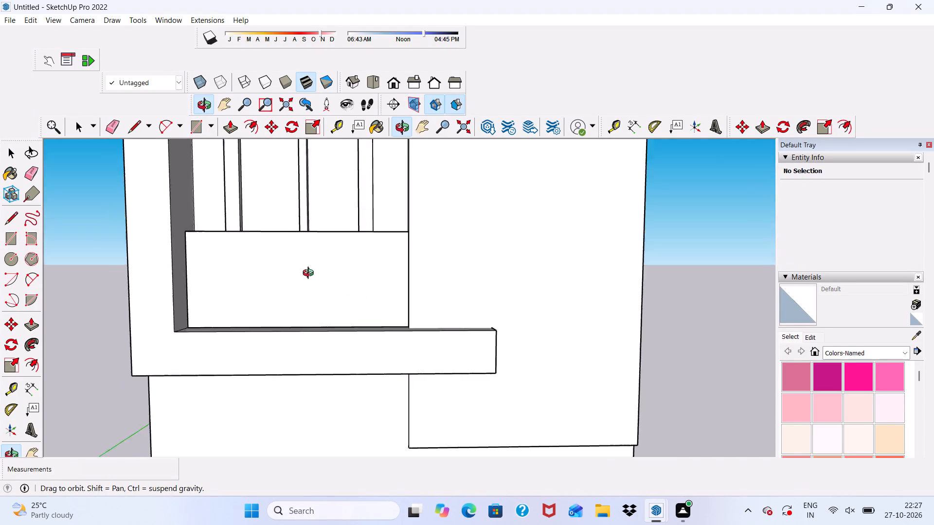
middle_drag(310, 274, 284, 280)
key(space)
Examine the whole building from the front, from near ground level up to roof height.
scroll(283, 284, down, 7)
scroll(328, 346, down, 3)
middle_drag(325, 347, 336, 331)
scroll(336, 331, down, 9)
middle_drag(343, 362, 343, 351)
middle_drag(343, 338, 343, 312)
scroll(343, 323, down, 8)
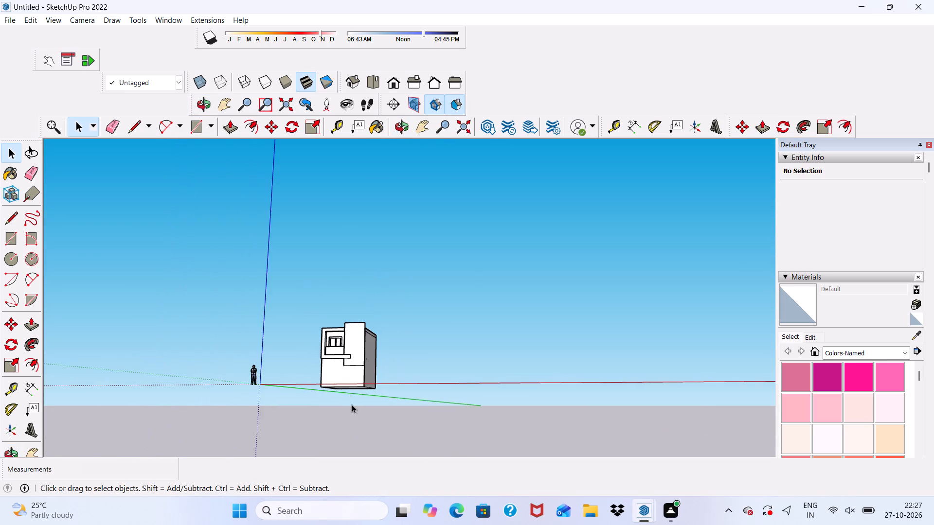
middle_drag(352, 404, 341, 336)
scroll(341, 332, up, 9)
middle_drag(323, 324, 343, 451)
scroll(343, 451, down, 2)
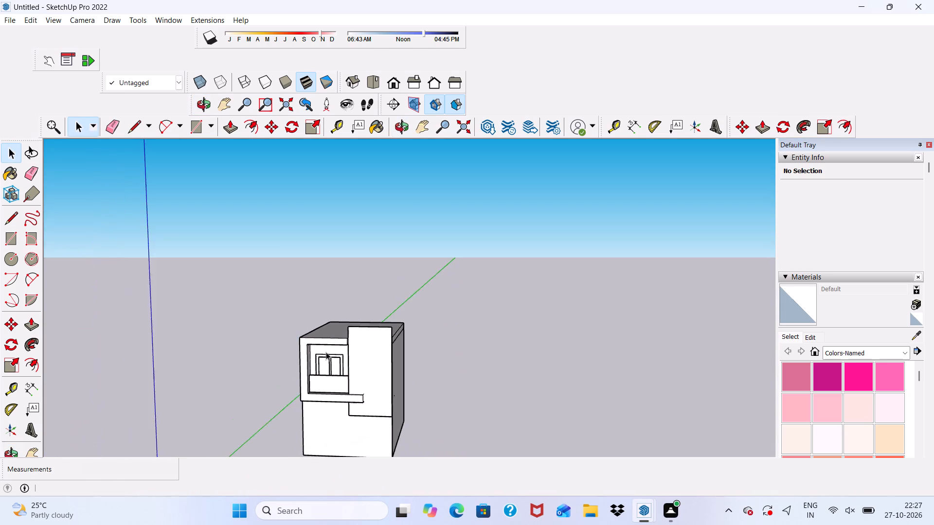
Offset the outline of the building's top roof face inward by 9".
scroll(313, 330, up, 6)
scroll(312, 328, down, 2)
middle_drag(312, 328, 324, 371)
scroll(315, 350, up, 4)
click(318, 343)
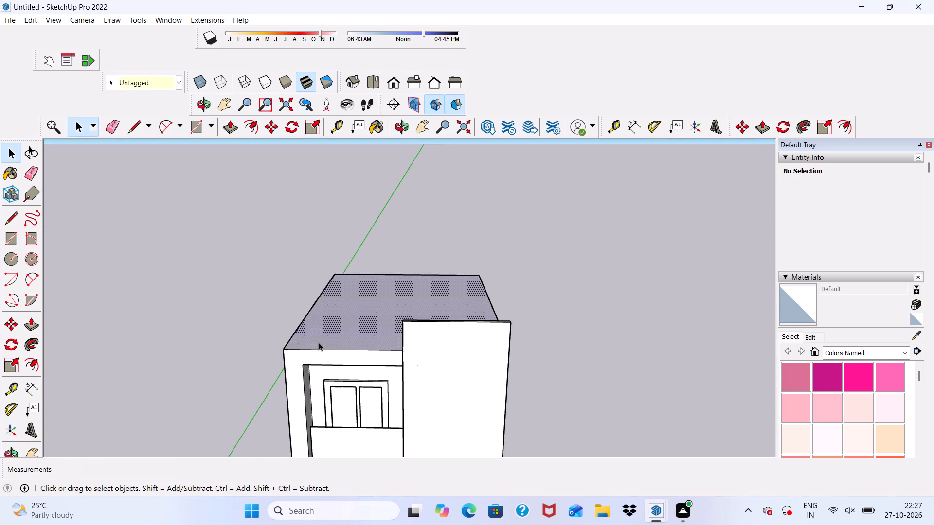
scroll(295, 277, down, 2)
click(250, 123)
scroll(325, 278, up, 2)
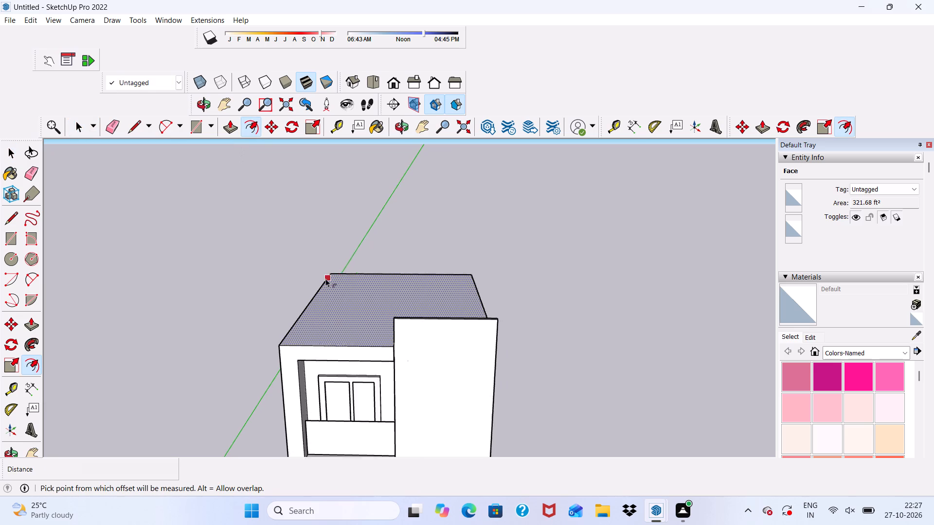
scroll(325, 279, up, 1)
click(316, 307)
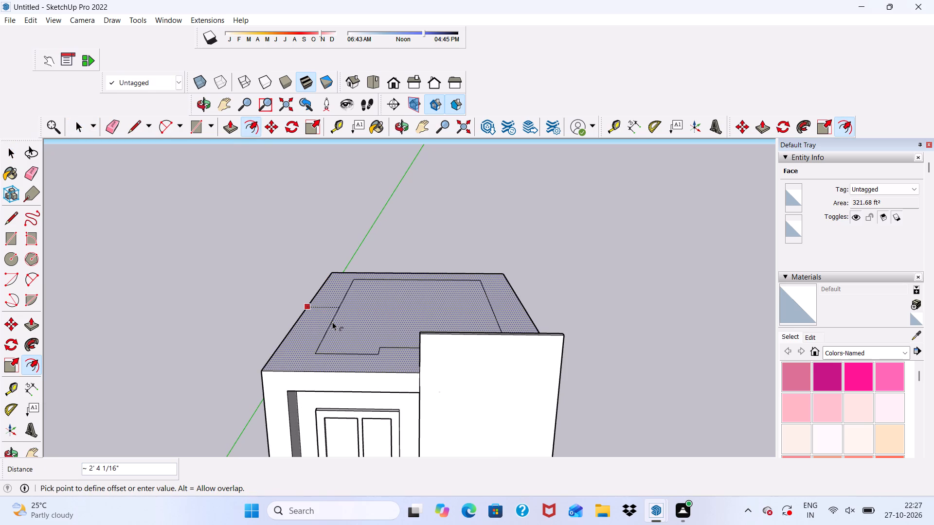
text(9")
key(Return)
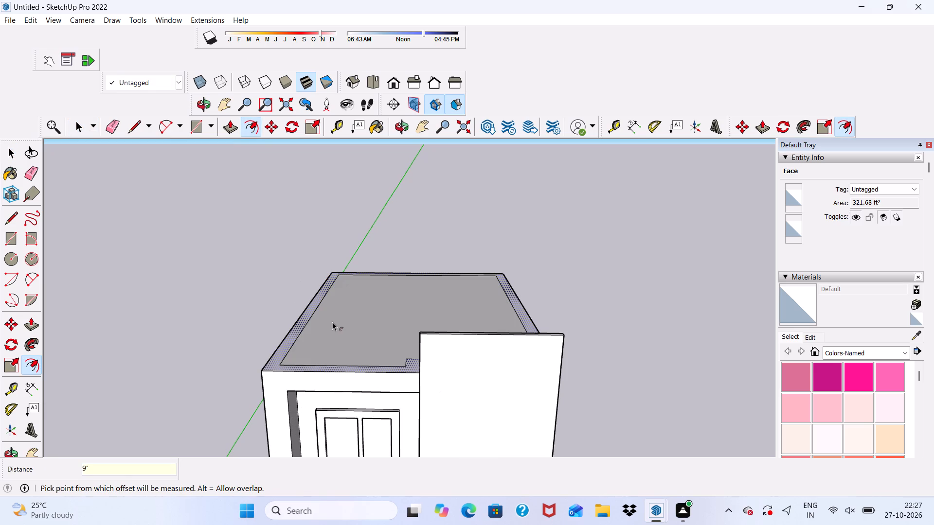
Erase the short leftover edge on the roof-side face of the projecting front wall, keeping the surrounding faces.
scroll(341, 331, down, 5)
scroll(364, 356, up, 2)
middle_drag(364, 356, 97, 524)
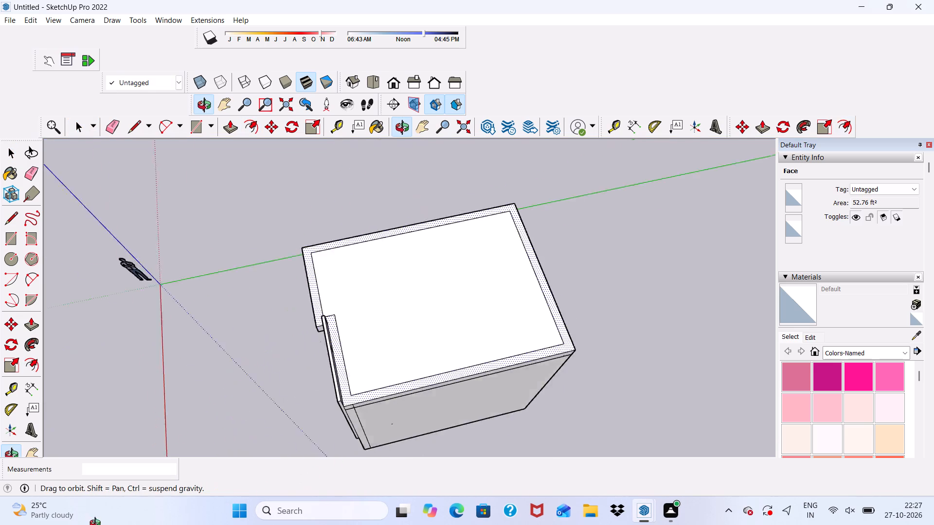
middle_drag(97, 524, 56, 504)
scroll(335, 360, up, 4)
key(space)
scroll(307, 273, up, 9)
scroll(288, 331, down, 2)
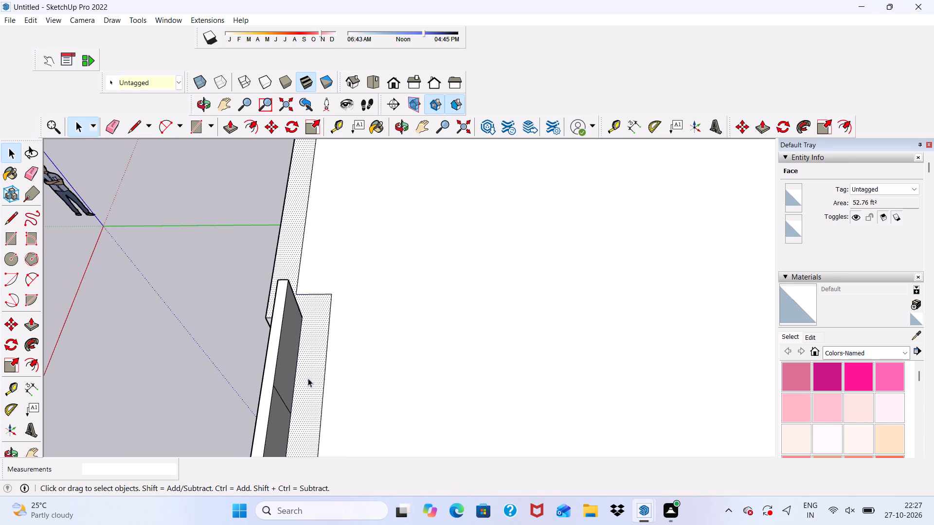
click(115, 121)
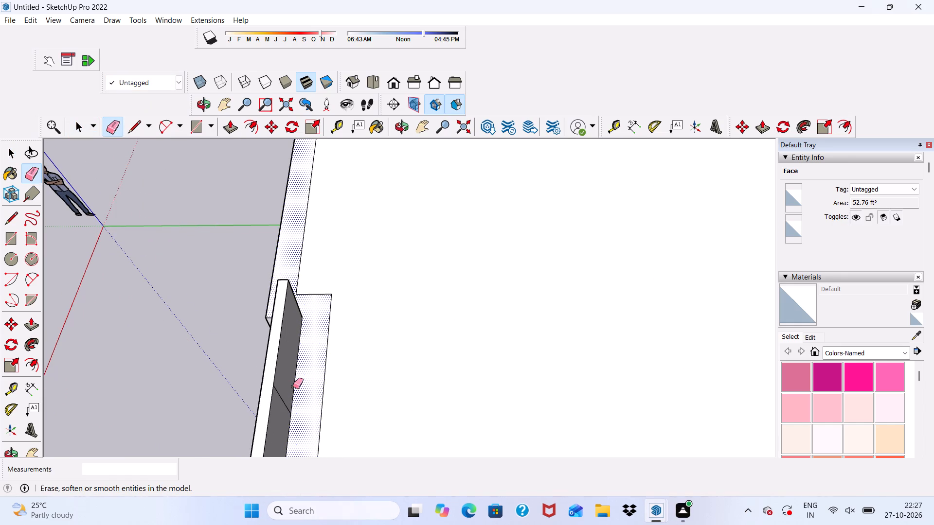
drag(293, 391, 285, 406)
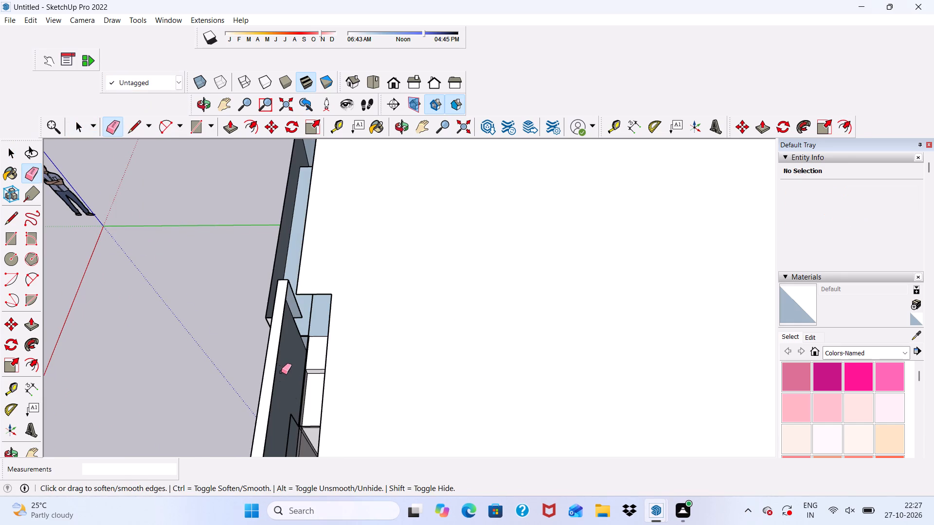
key(ctrl+z)
scroll(284, 376, up, 3)
drag(282, 401, 274, 413)
scroll(280, 371, down, 5)
key(space)
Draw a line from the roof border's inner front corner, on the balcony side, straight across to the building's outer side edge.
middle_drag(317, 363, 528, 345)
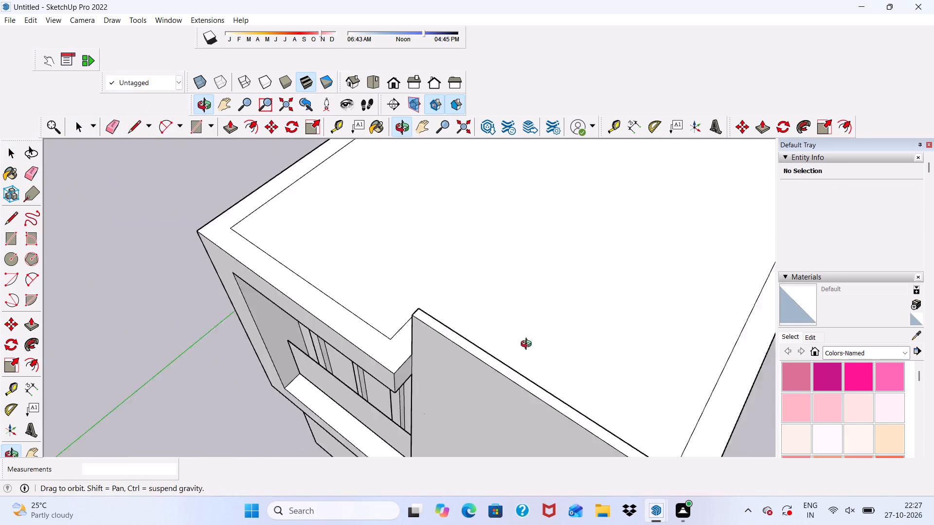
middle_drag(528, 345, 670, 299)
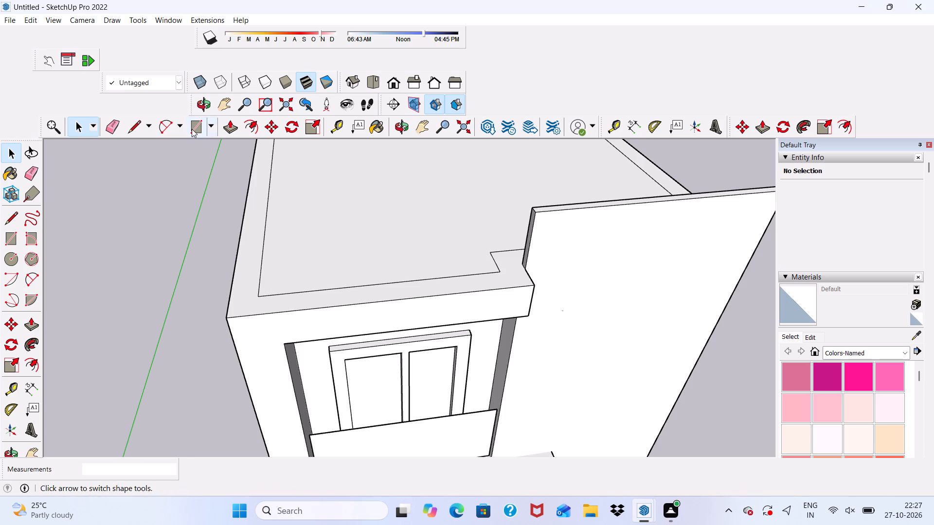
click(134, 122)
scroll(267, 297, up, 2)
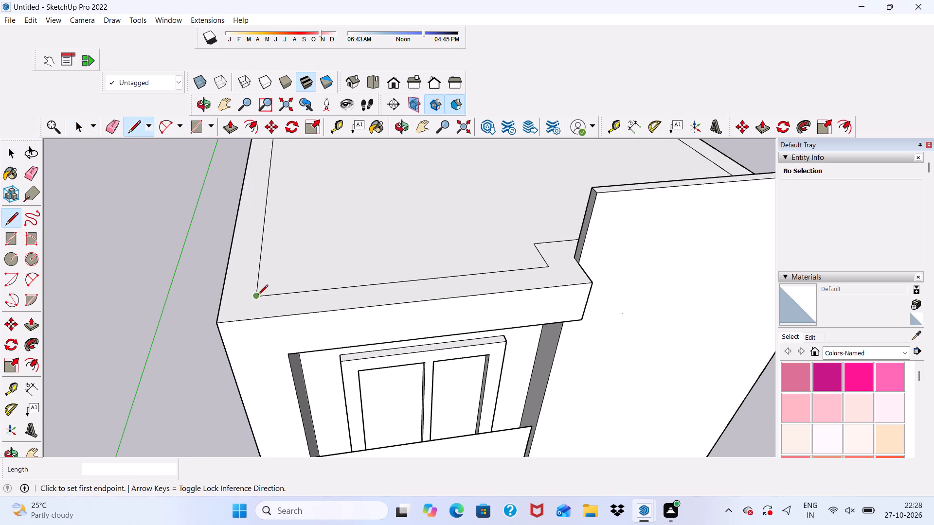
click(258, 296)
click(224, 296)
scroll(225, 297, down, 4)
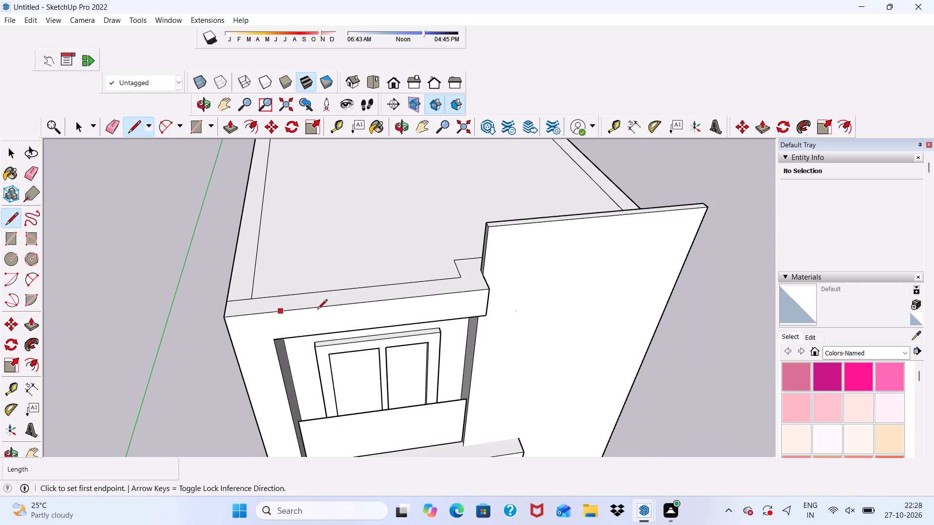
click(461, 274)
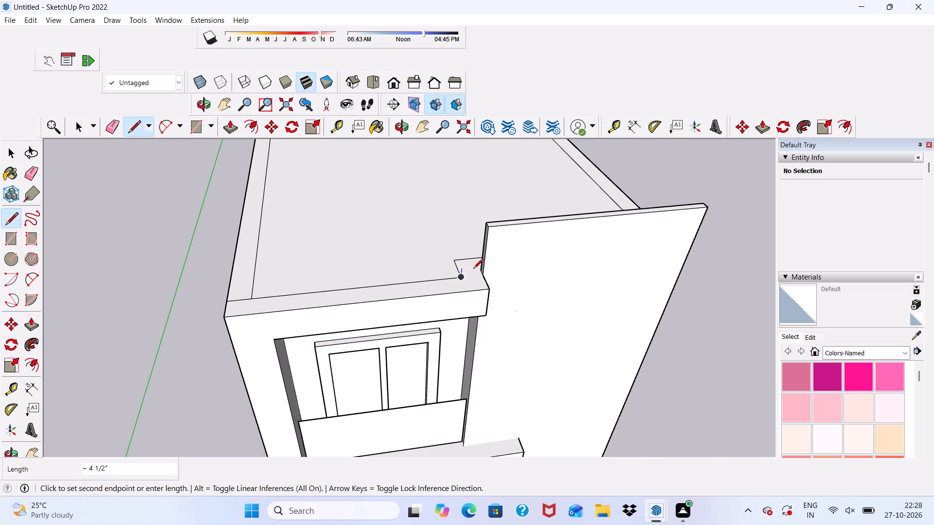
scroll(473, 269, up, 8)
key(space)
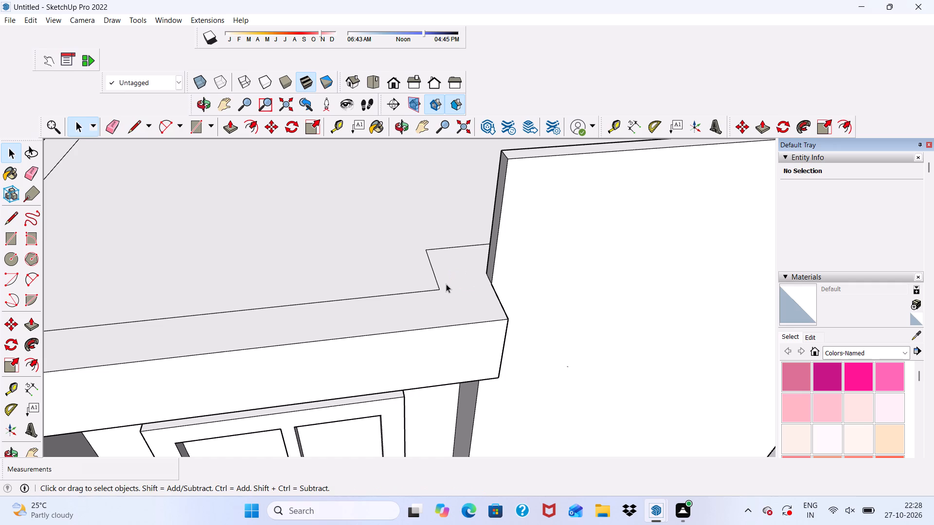
Draw a 9" line across the roof border, from the corner where the projecting wall starts to the border's inner edge.
drag(139, 124, 143, 133)
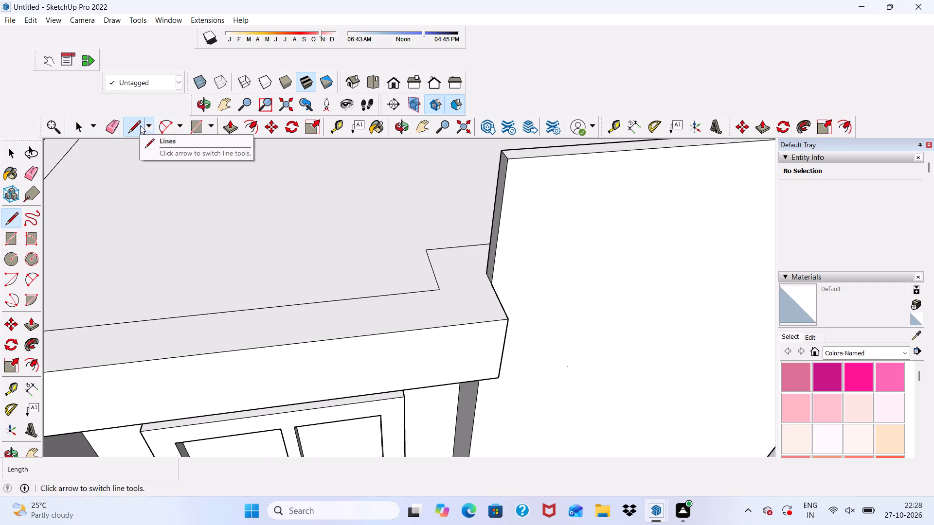
click(140, 125)
scroll(386, 284, up, 1)
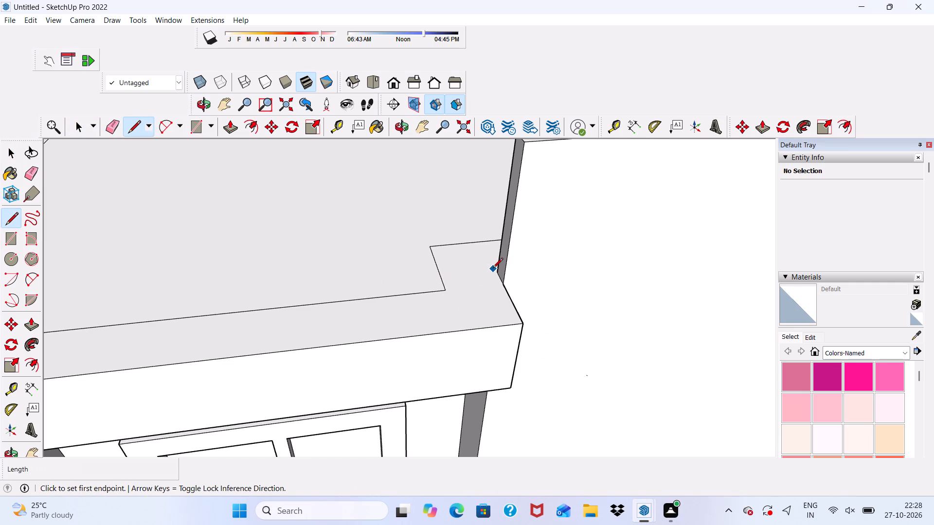
click(495, 271)
click(443, 277)
scroll(443, 277, down, 7)
middle_drag(461, 328, 457, 195)
key(space)
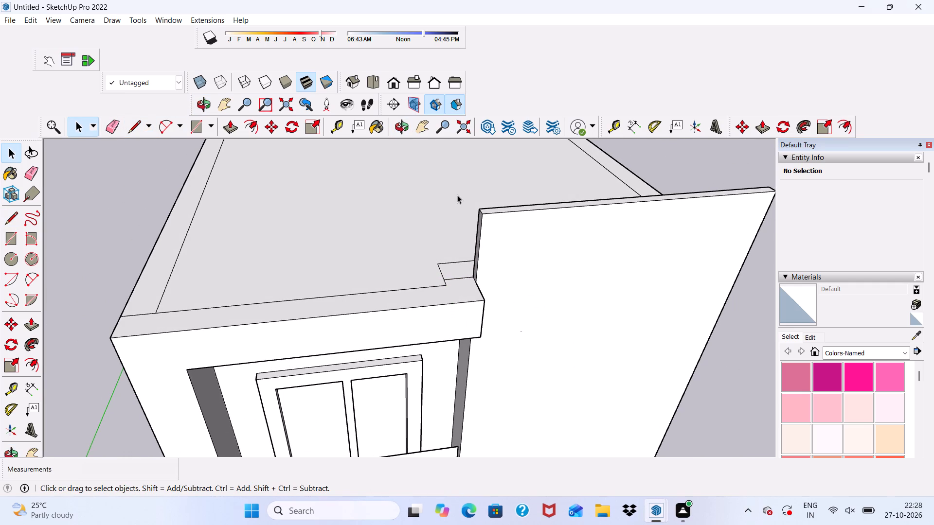
Extend the roof border's inner side line from its front corner to the front roof edge above the balcony.
scroll(457, 195, down, 4)
middle_drag(457, 254, 454, 164)
scroll(454, 164, up, 1)
scroll(454, 164, down, 4)
scroll(314, 206, up, 9)
scroll(335, 222, down, 6)
middle_drag(345, 252, 357, 303)
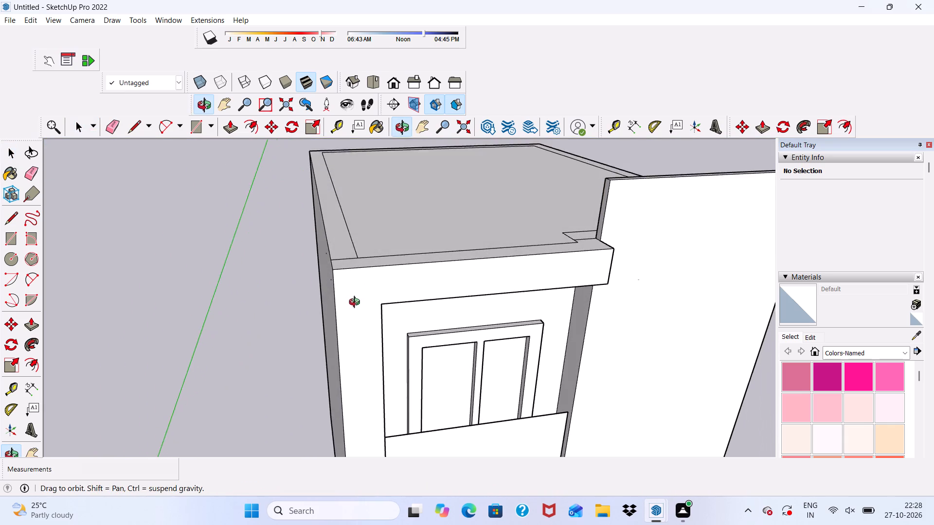
middle_drag(357, 303, 357, 317)
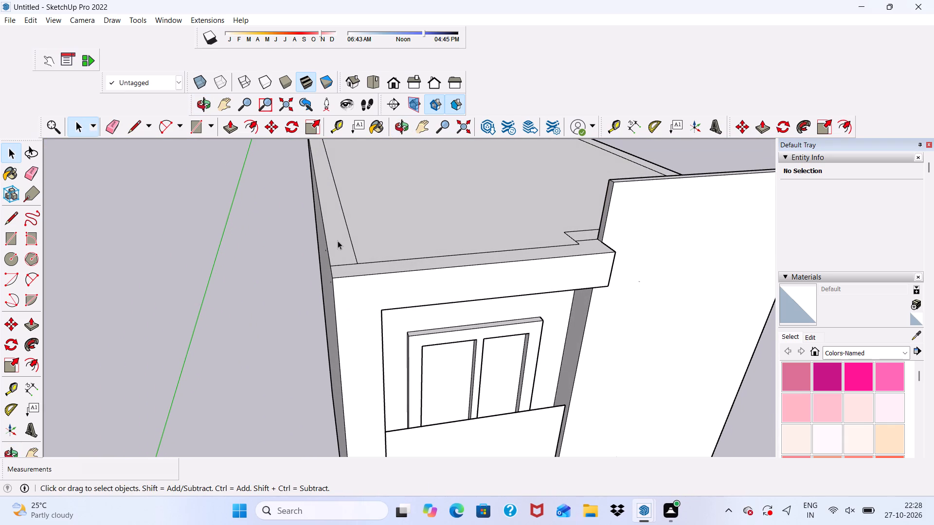
scroll(338, 256, up, 3)
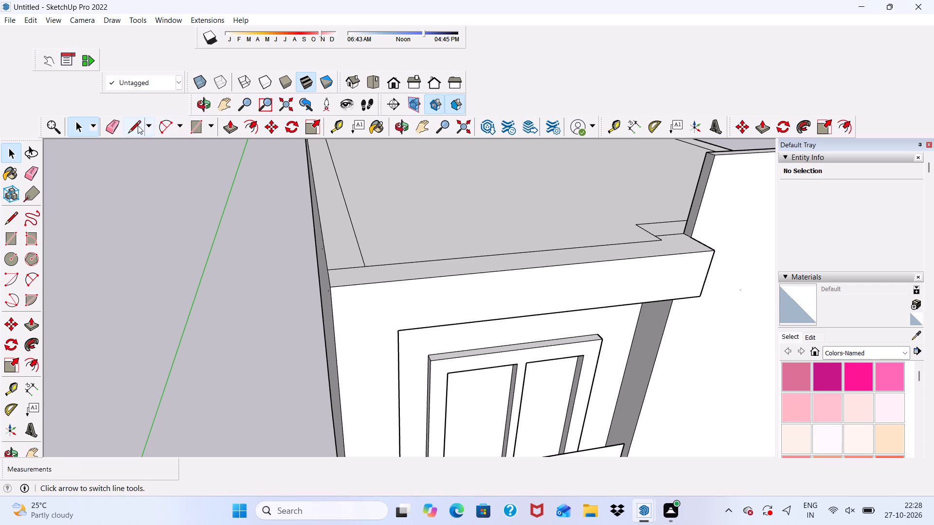
click(138, 125)
scroll(360, 257, up, 1)
click(364, 270)
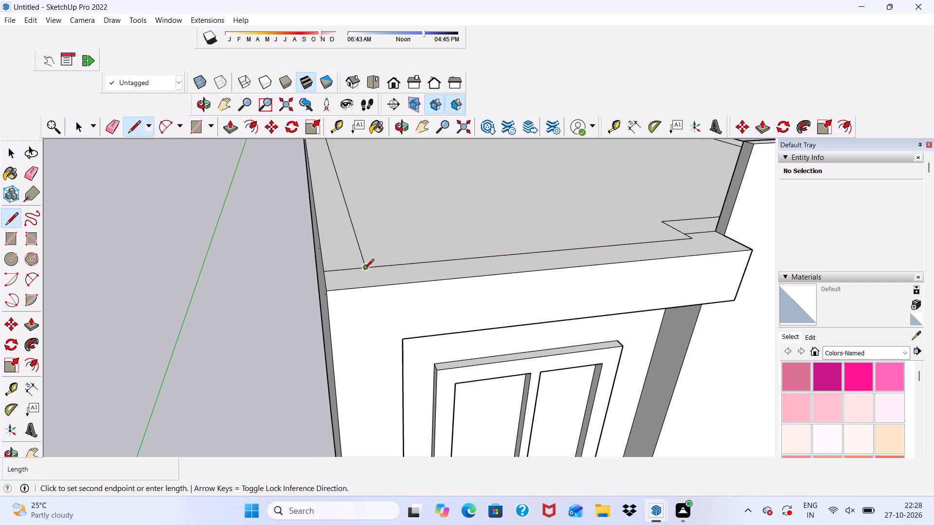
click(368, 289)
key(space)
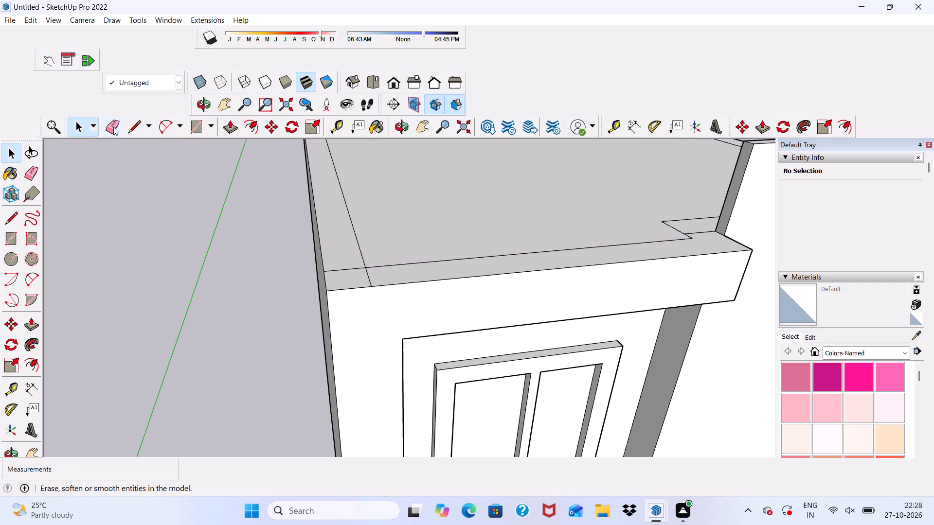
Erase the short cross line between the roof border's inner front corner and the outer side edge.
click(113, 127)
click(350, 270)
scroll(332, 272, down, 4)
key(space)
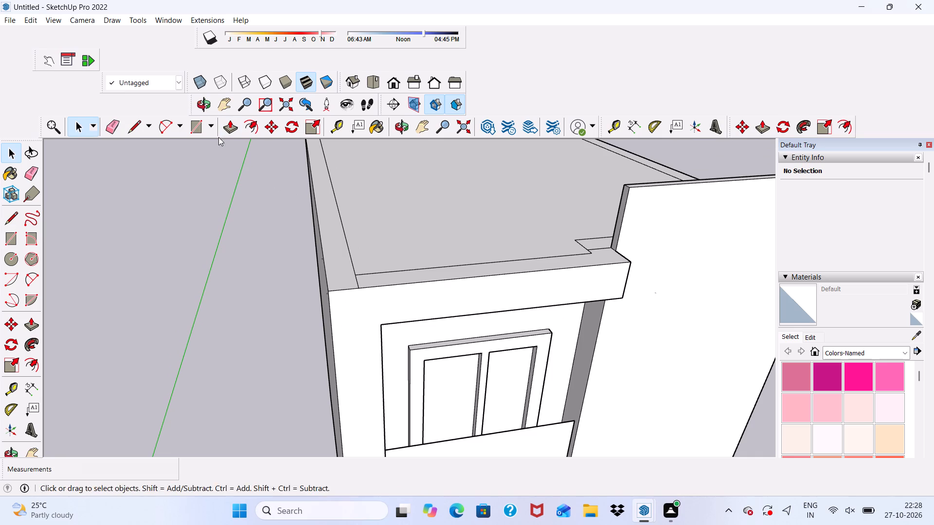
Push/Pull the roof border strip around the sides and rear upward, entering a distance of 3'.
click(231, 130)
click(343, 262)
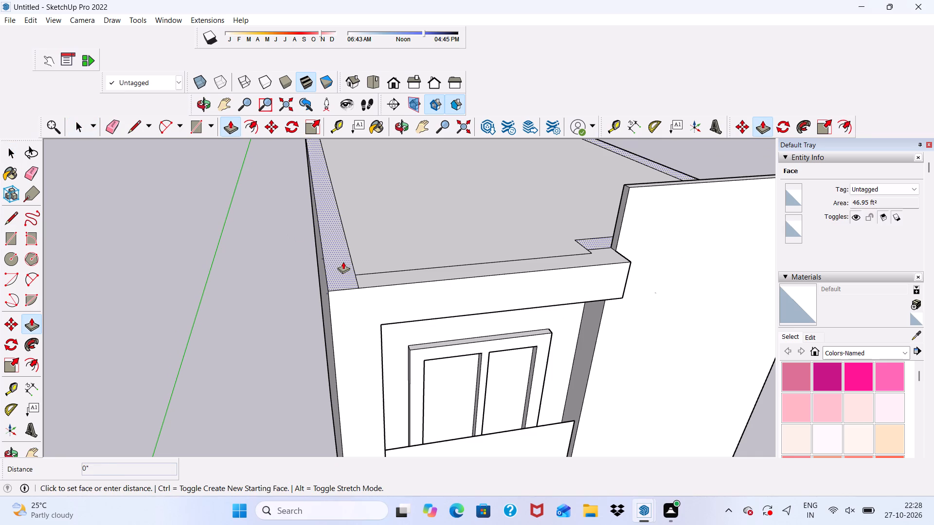
key(6)
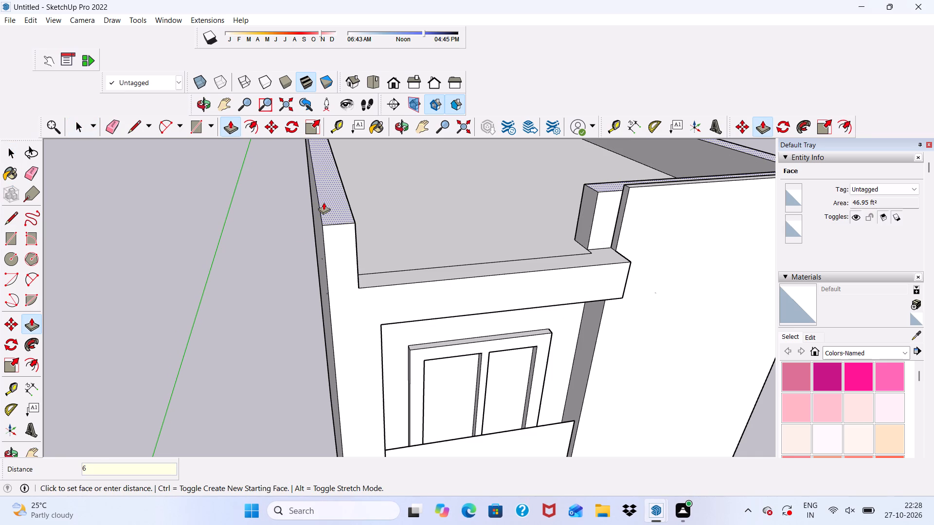
key(BackSpace)
text(3')
key(Return)
key(space)
scroll(431, 363, down, 2)
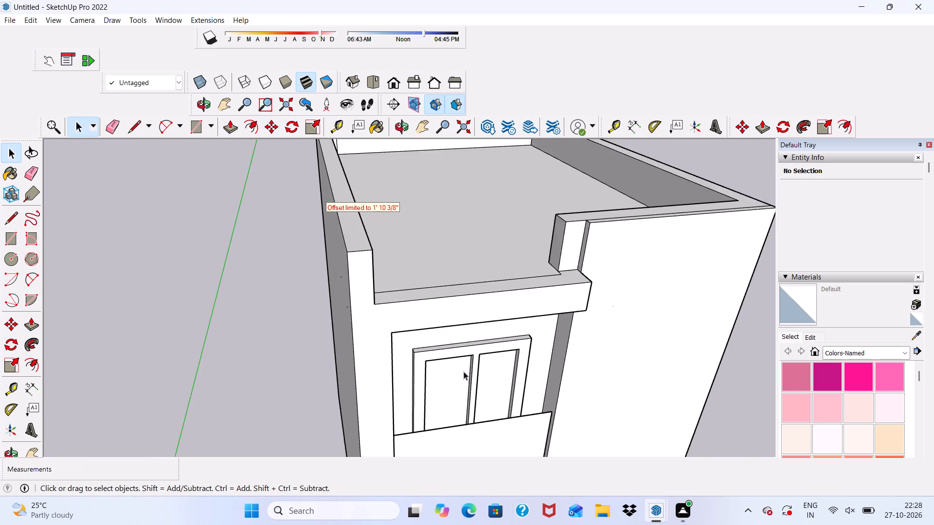
Draw an upright rectangle about 7' 5 1/2" by 2' along the front roof edge above the balcony, starting at the parapet's base corner.
scroll(464, 371, down, 4)
middle_drag(464, 371, 413, 286)
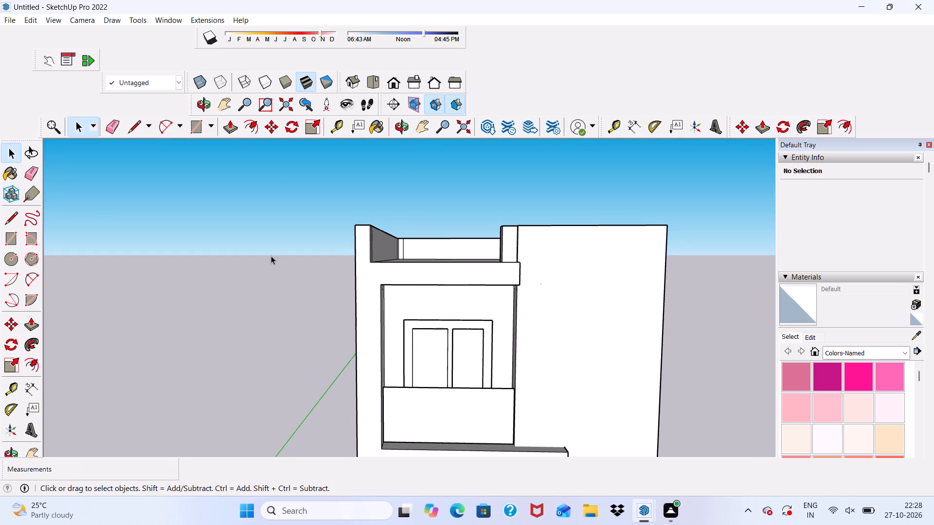
click(190, 127)
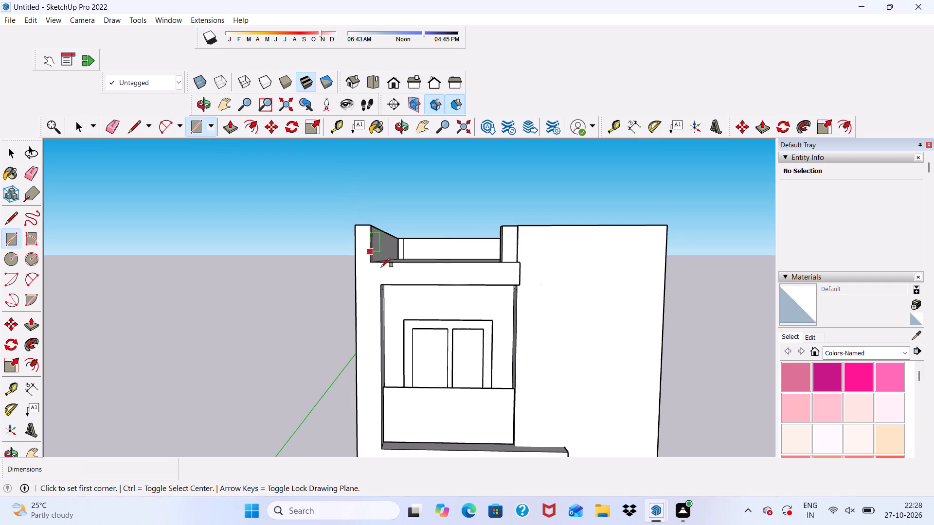
scroll(383, 269, up, 3)
click(367, 262)
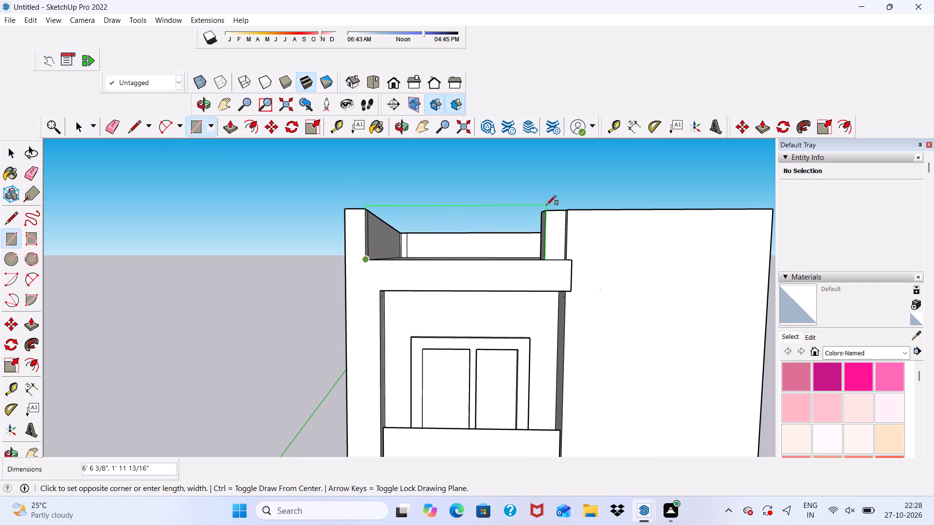
scroll(546, 209, up, 2)
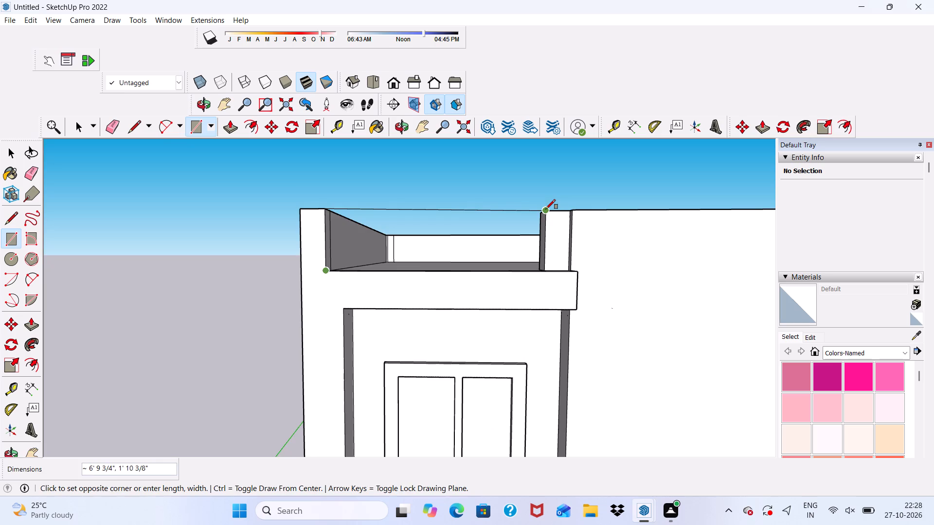
middle_drag(546, 209, 545, 256)
scroll(537, 235, down, 2)
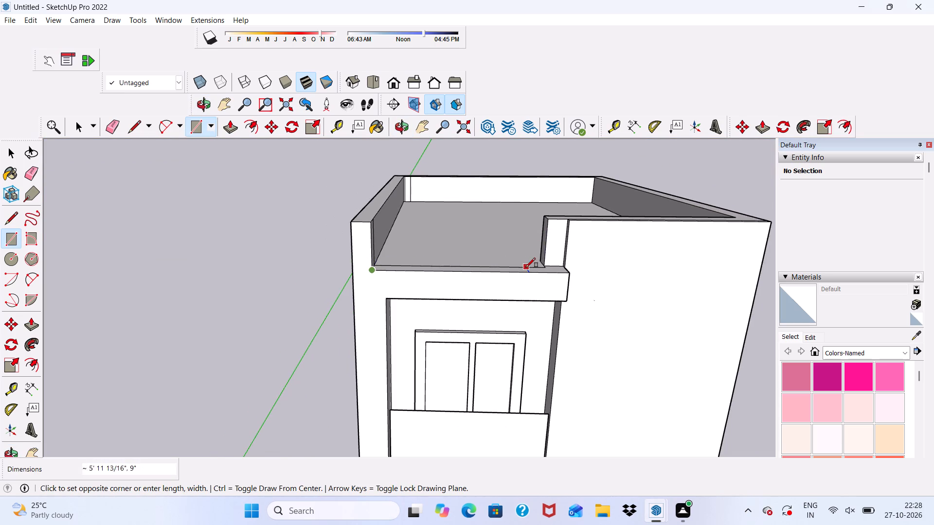
middle_drag(541, 208, 565, 163)
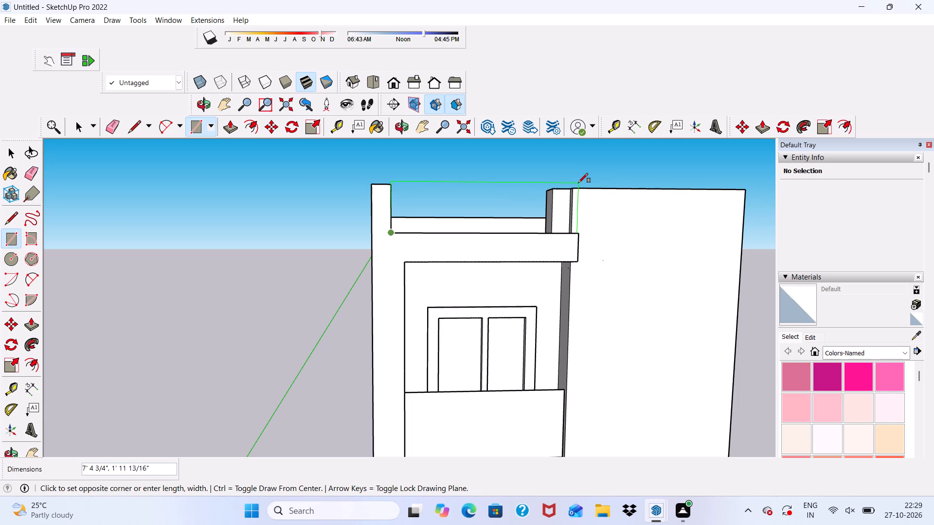
click(579, 182)
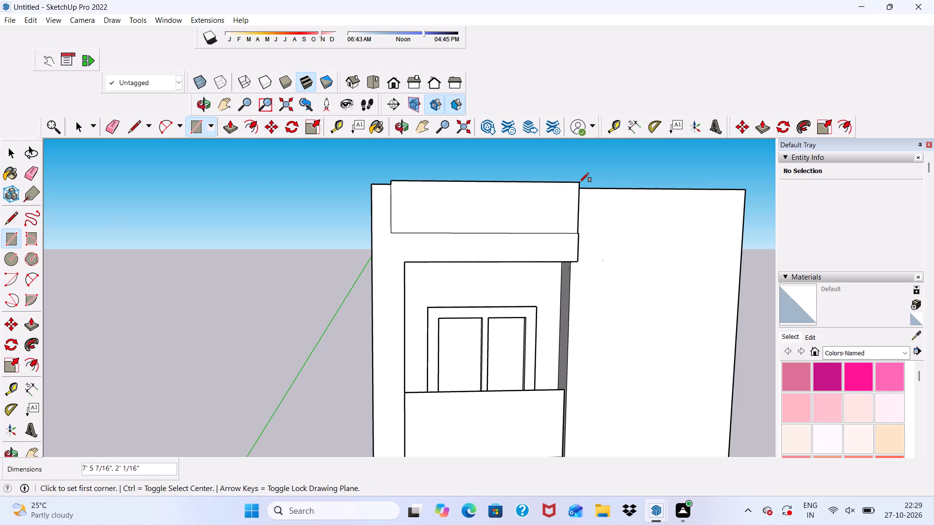
Examine the new front roof panel and parapet from oblique viewpoints and in the standard front view.
middle_drag(579, 190, 463, 296)
key(space)
middle_drag(567, 320, 580, 248)
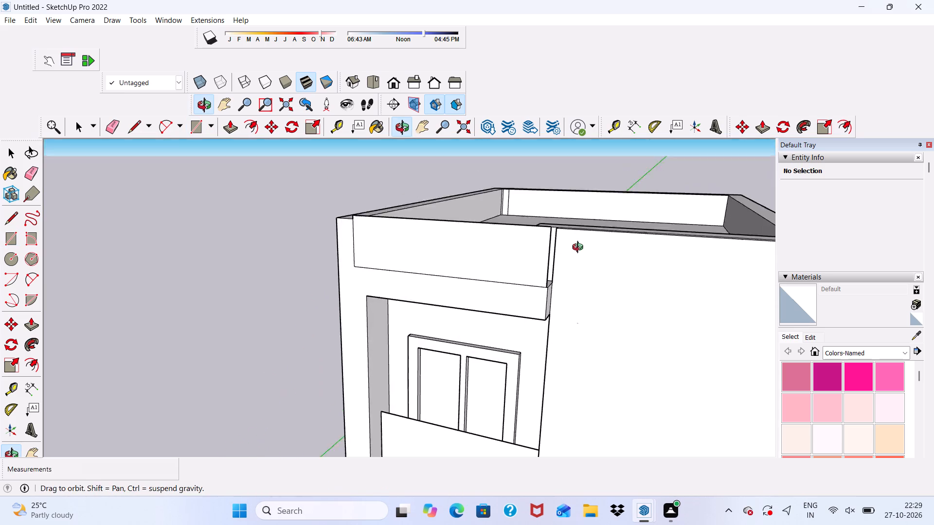
middle_drag(580, 248, 583, 239)
key(space)
scroll(596, 237, down, 2)
middle_drag(585, 270, 688, 232)
scroll(582, 262, down, 3)
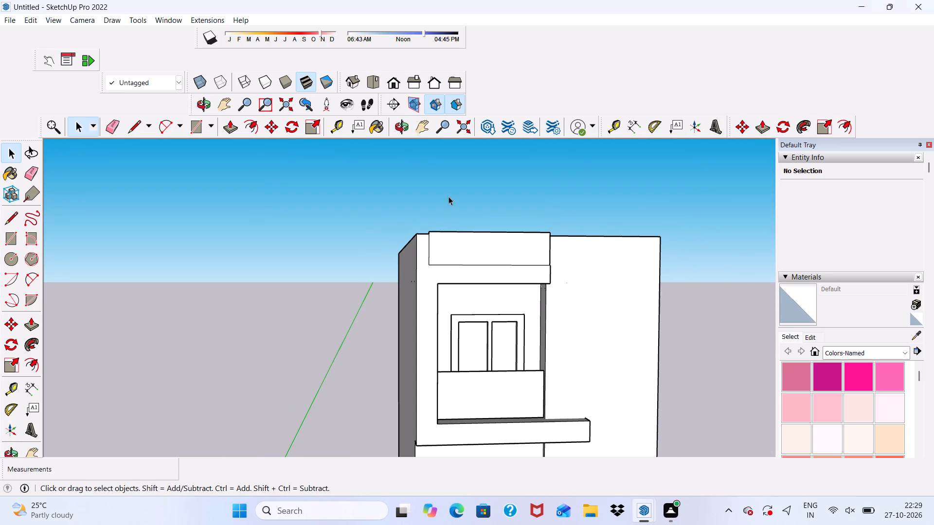
click(398, 80)
scroll(396, 89, down, 2)
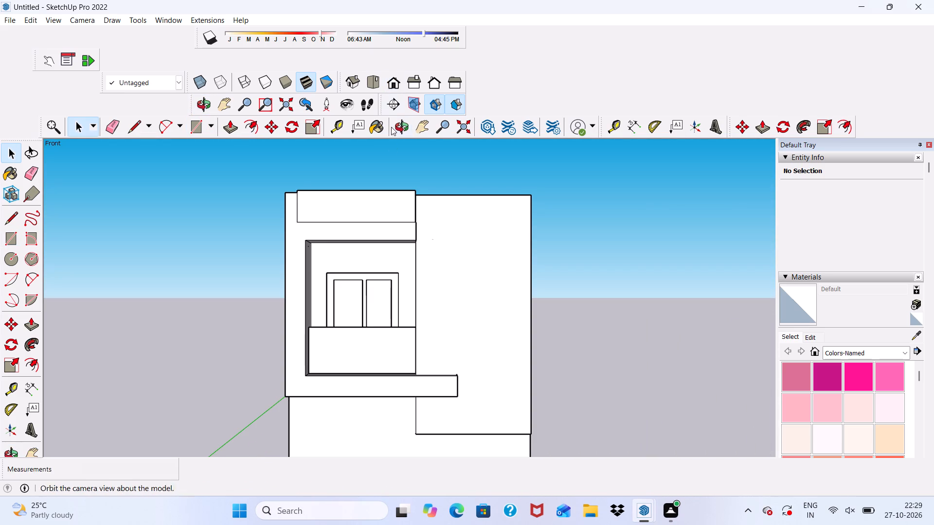
scroll(391, 127, down, 2)
scroll(415, 238, down, 4)
Push/Pull the narrow front-facing parapet strip beside the roof panel outward 3", flush with the projecting front wall.
middle_drag(416, 267, 245, 445)
scroll(252, 367, up, 4)
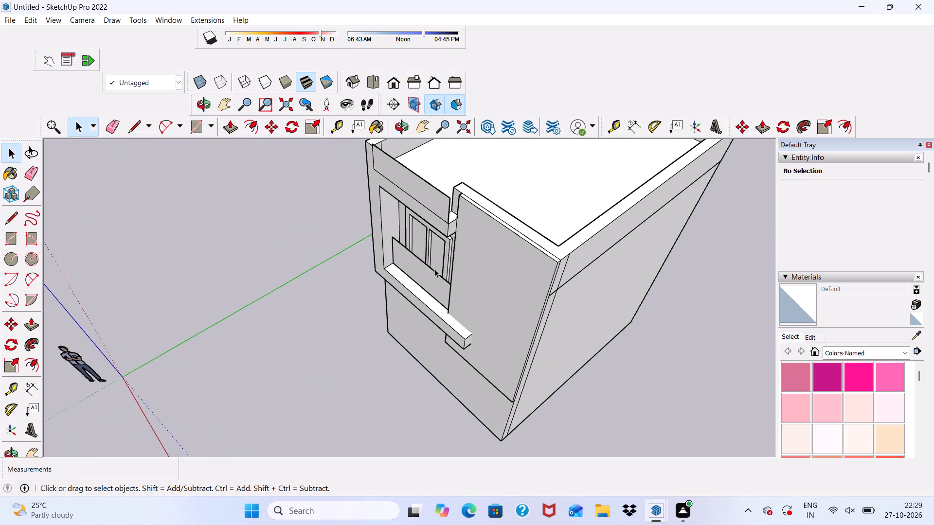
scroll(455, 205, up, 11)
key(space)
click(454, 199)
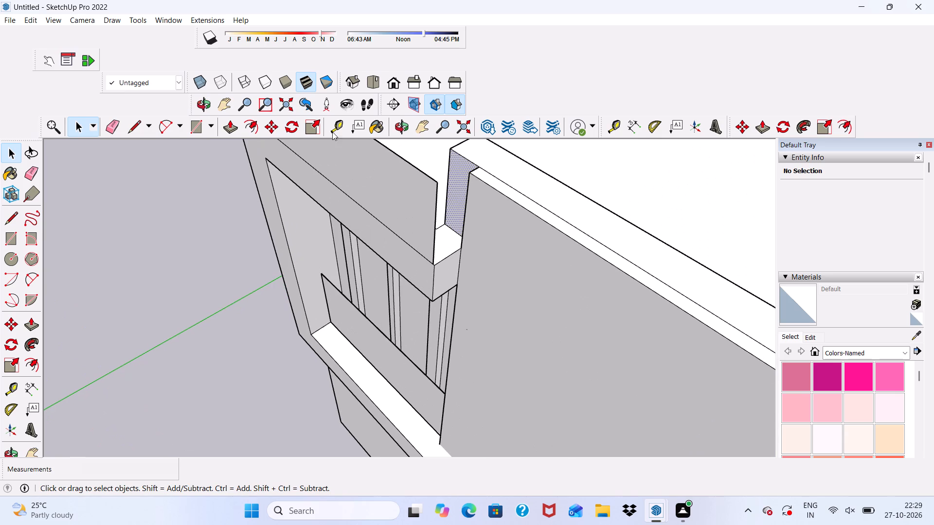
click(230, 122)
click(461, 169)
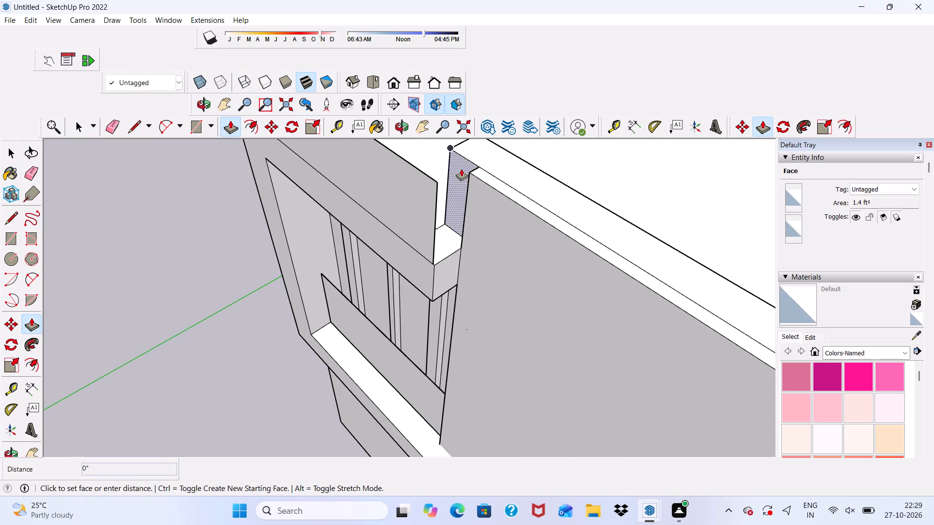
click(468, 207)
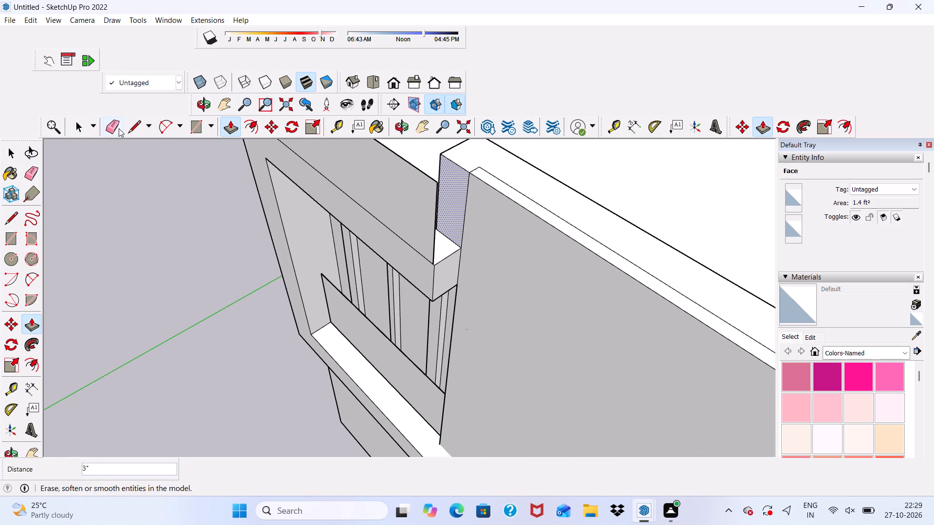
Erase the leftover edges between the extended parapet strip and the projecting wall, including the line along the parapet top.
click(109, 129)
drag(468, 186, 471, 194)
click(479, 168)
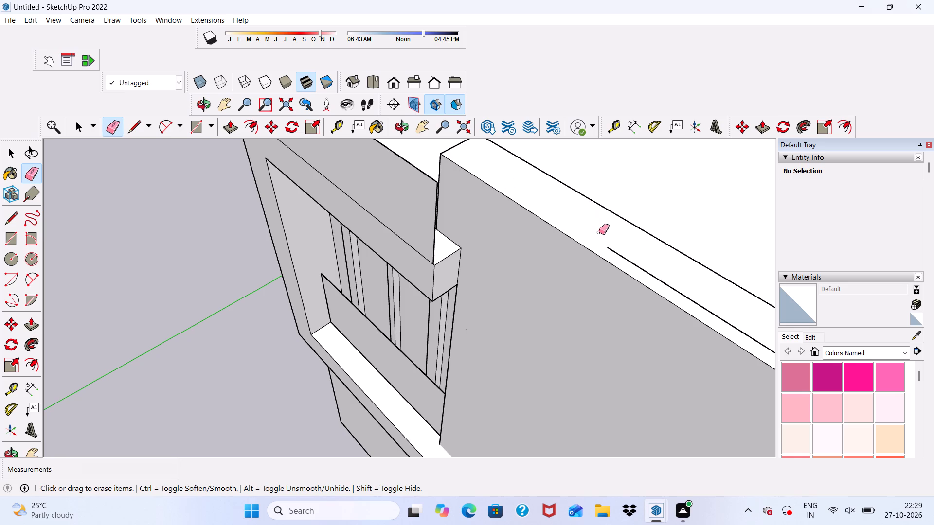
drag(613, 253, 624, 255)
Draw an upright rectangle about 1' 10 3/8" by 9" closing the gap between the front roof panel's end and the projecting wall.
scroll(514, 213, down, 9)
middle_drag(516, 271, 521, 262)
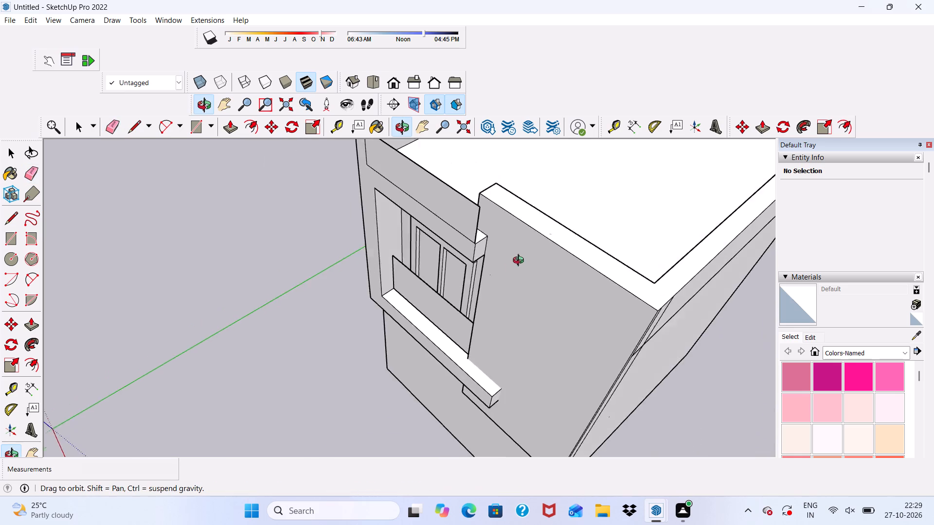
middle_drag(521, 262, 665, 161)
scroll(667, 205, up, 1)
scroll(606, 209, down, 3)
key(space)
middle_drag(578, 243, 404, 279)
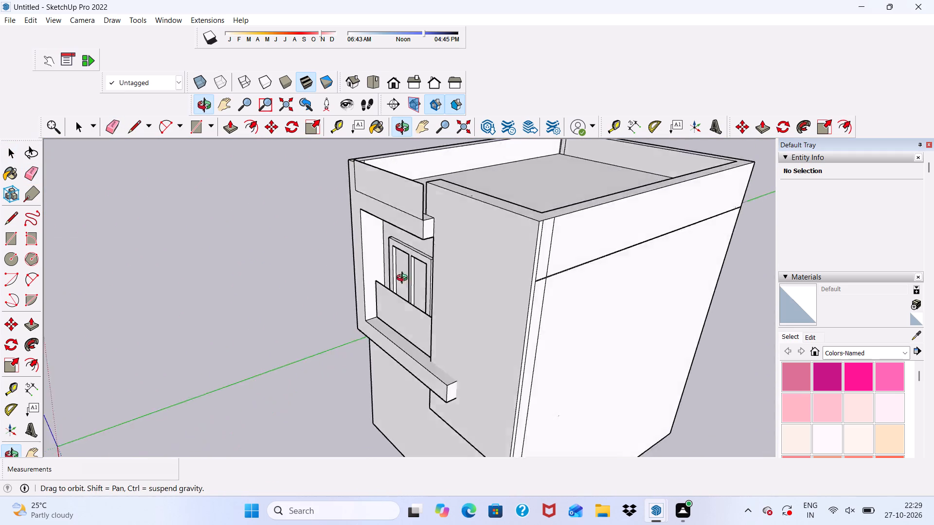
middle_drag(404, 279, 397, 286)
scroll(397, 286, up, 3)
key(space)
click(193, 127)
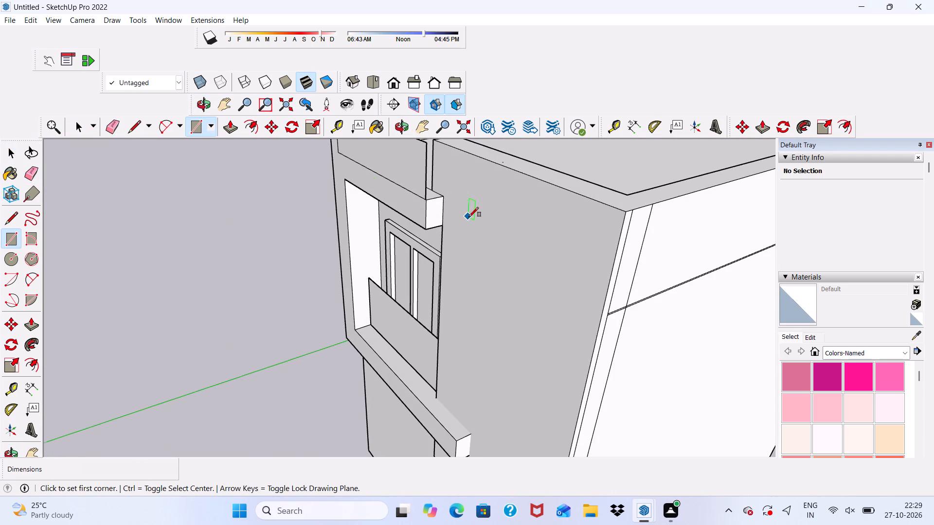
scroll(469, 217, up, 6)
scroll(412, 191, up, 1)
click(412, 191)
scroll(423, 208, down, 7)
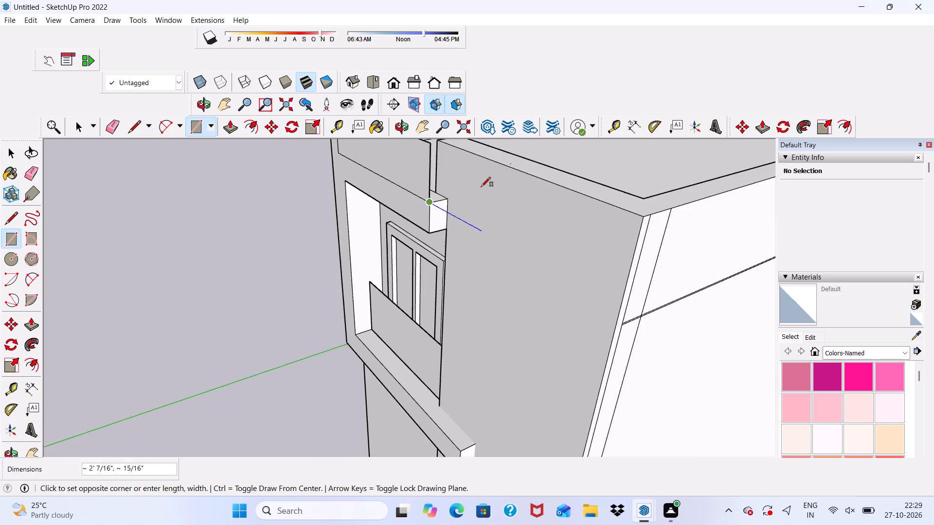
scroll(481, 187, down, 3)
scroll(459, 204, up, 4)
scroll(444, 150, up, 2)
scroll(455, 174, down, 9)
scroll(489, 225, up, 5)
scroll(475, 187, down, 1)
scroll(477, 186, up, 3)
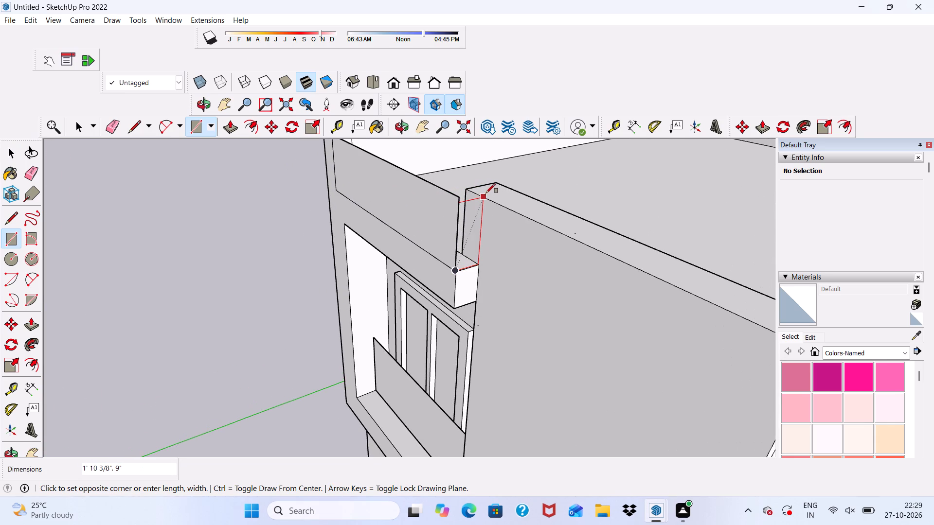
scroll(487, 199, up, 4)
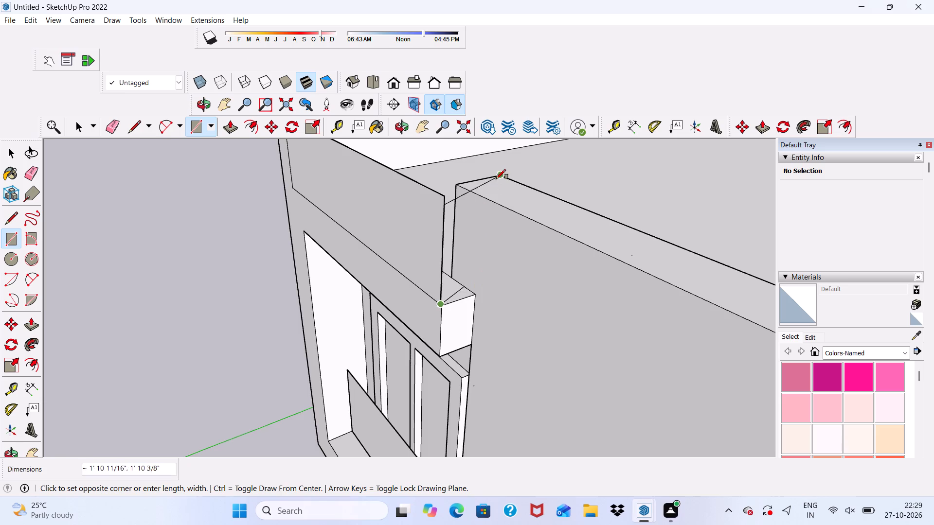
scroll(496, 185, down, 3)
middle_drag(499, 216, 443, 225)
scroll(468, 213, down, 1)
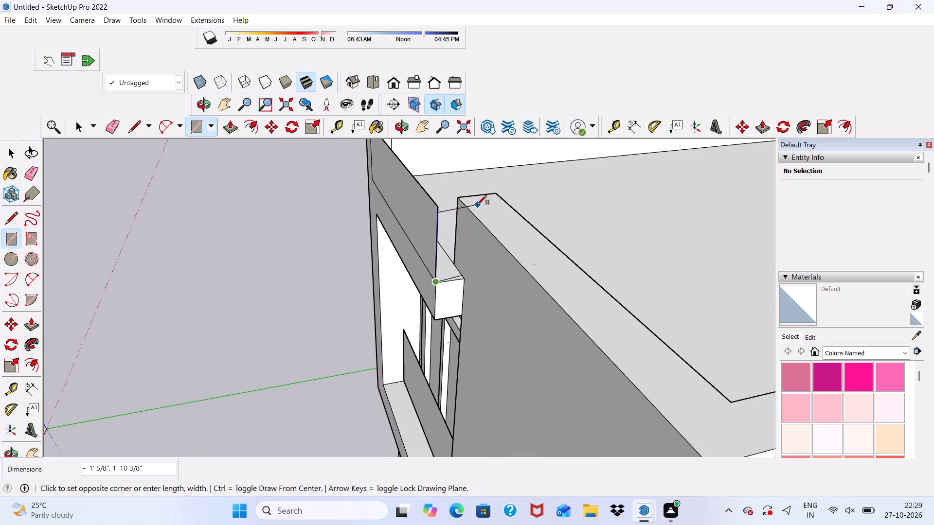
scroll(477, 205, up, 3)
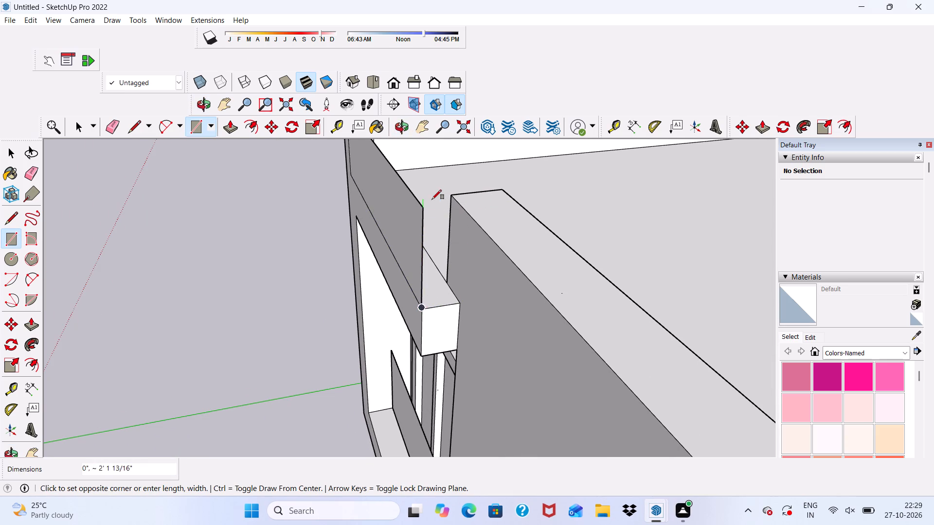
scroll(451, 201, down, 1)
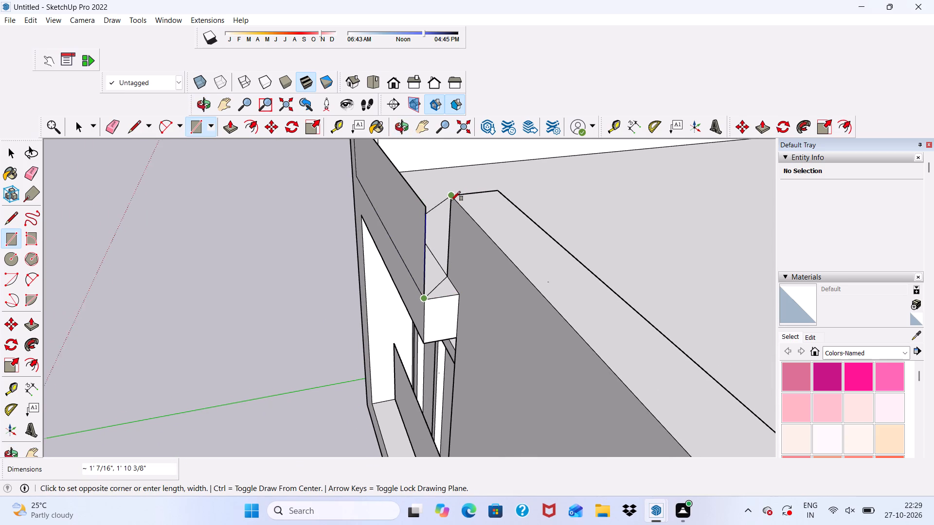
scroll(451, 201, down, 2)
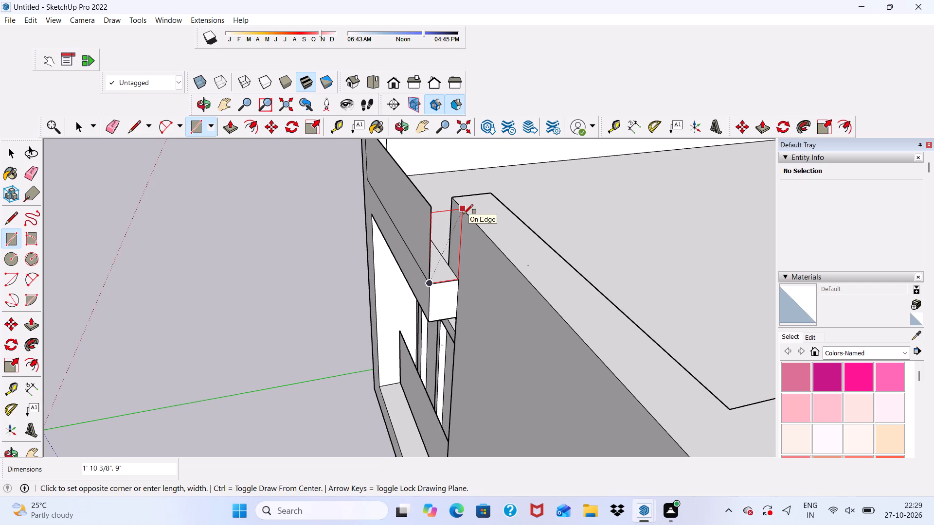
click(464, 214)
scroll(464, 214, down, 1)
middle_drag(464, 214, 528, 151)
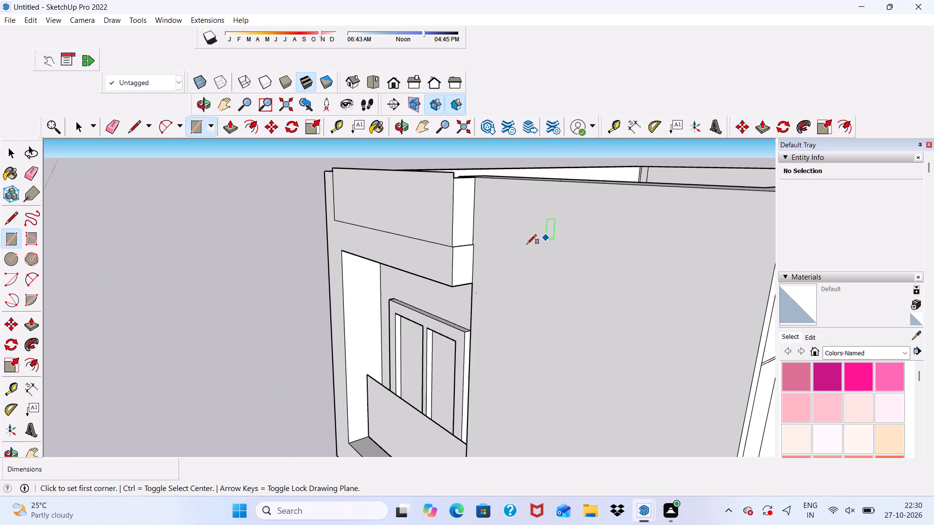
key(space)
Examine the front elevation, closed panel end and roof parapet from low, frontal and raised viewpoints.
scroll(457, 237, down, 1)
middle_drag(457, 237, 682, 105)
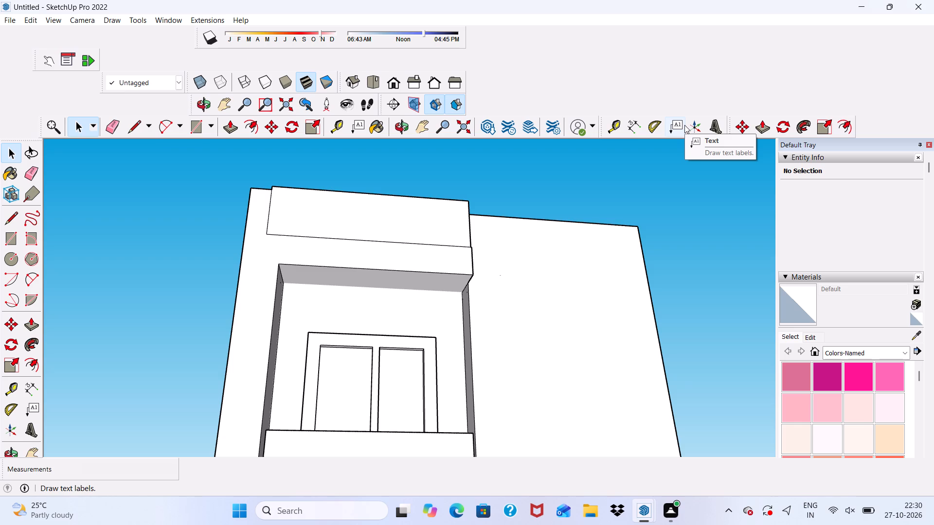
scroll(639, 173, down, 2)
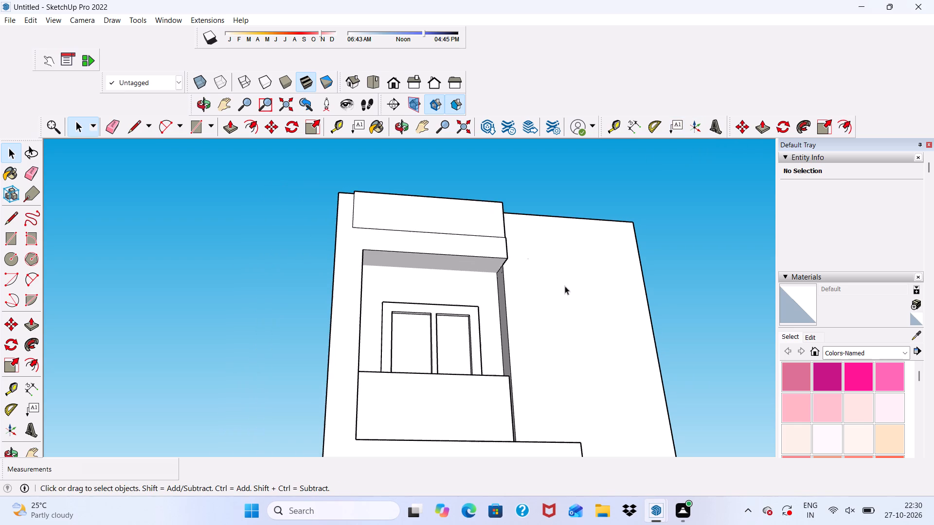
scroll(565, 286, down, 1)
scroll(426, 316, down, 4)
middle_drag(485, 324, 421, 380)
scroll(421, 324, down, 2)
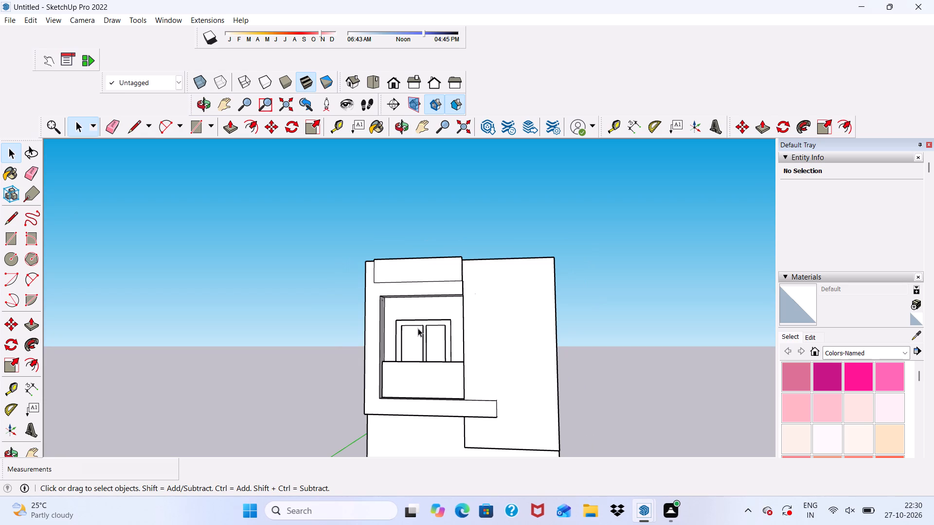
scroll(418, 328, down, 1)
scroll(426, 210, up, 6)
scroll(487, 399, down, 1)
middle_drag(487, 399, 500, 437)
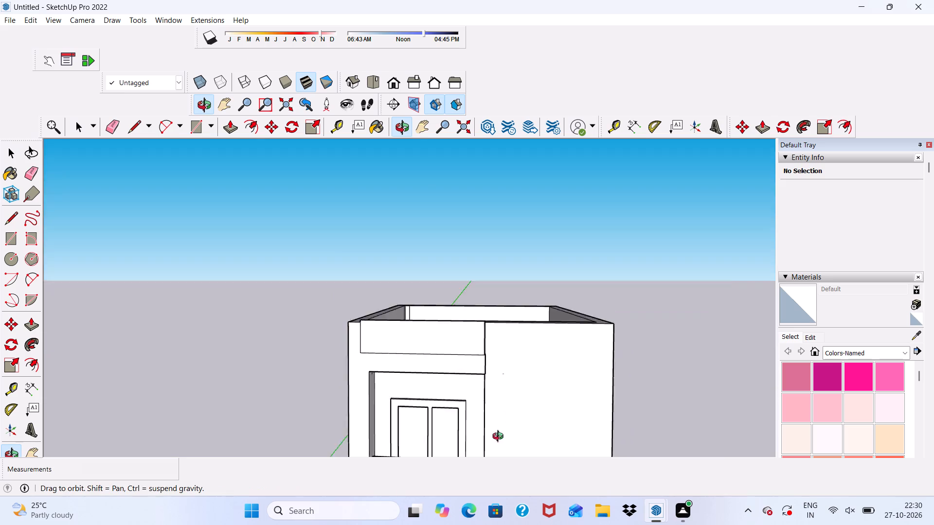
middle_drag(500, 437, 503, 472)
scroll(505, 455, up, 1)
scroll(517, 428, down, 2)
middle_drag(519, 427, 490, 443)
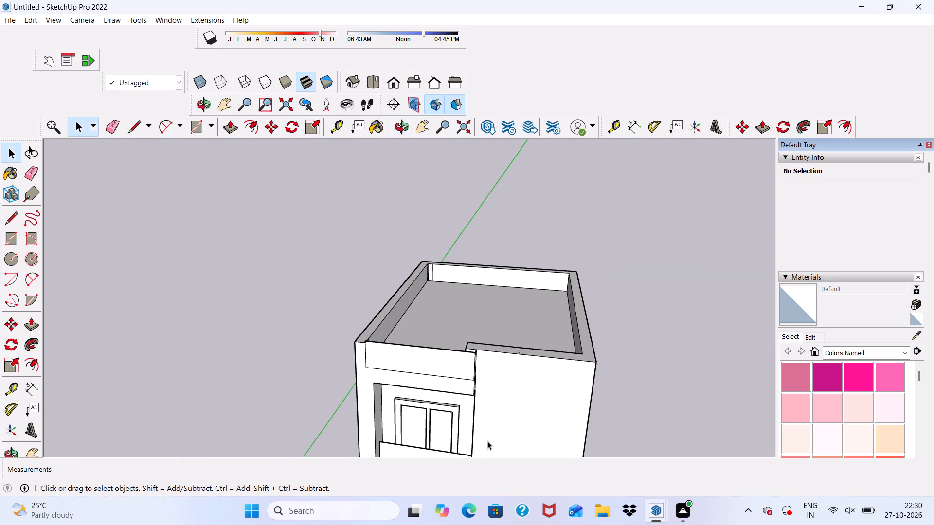
scroll(507, 382, up, 4)
middle_drag(507, 381, 488, 424)
scroll(503, 416, down, 1)
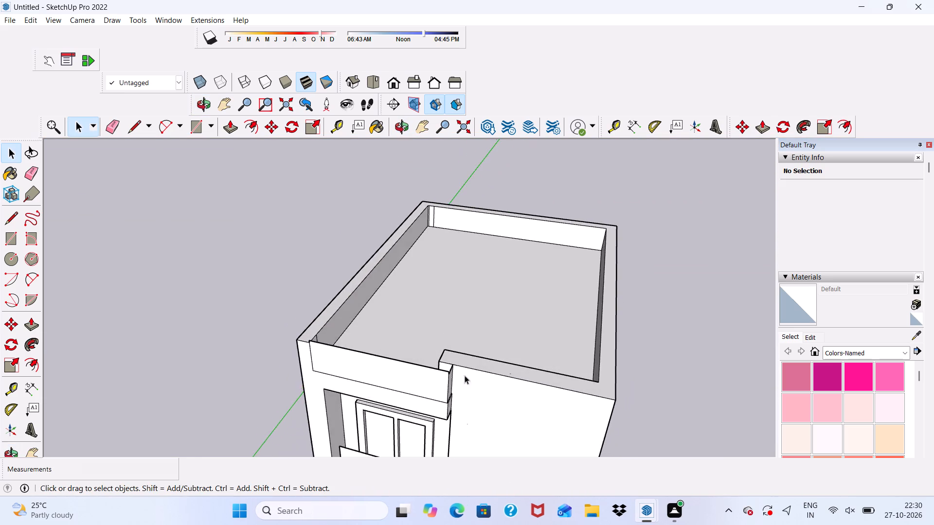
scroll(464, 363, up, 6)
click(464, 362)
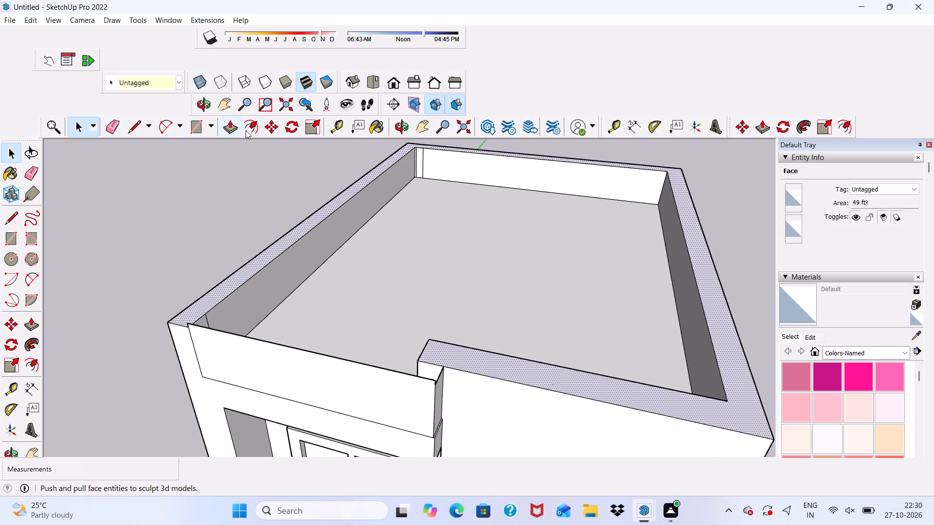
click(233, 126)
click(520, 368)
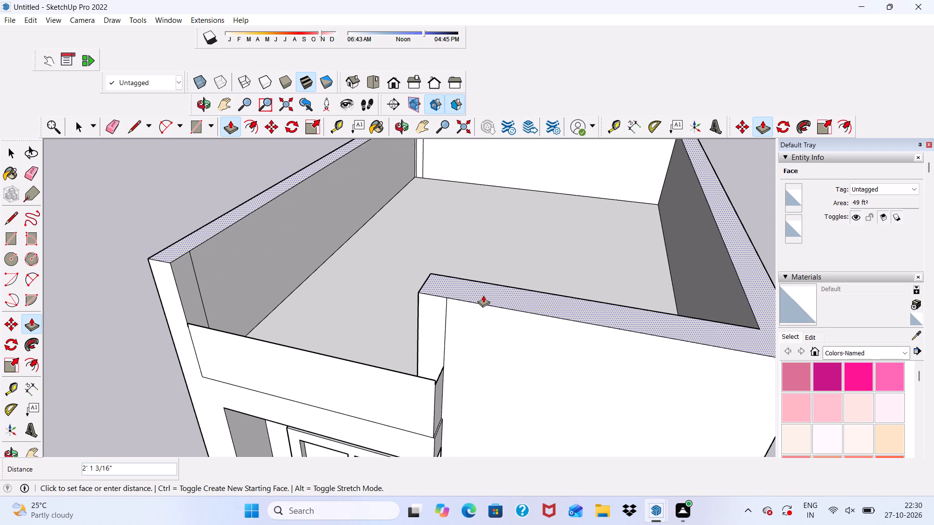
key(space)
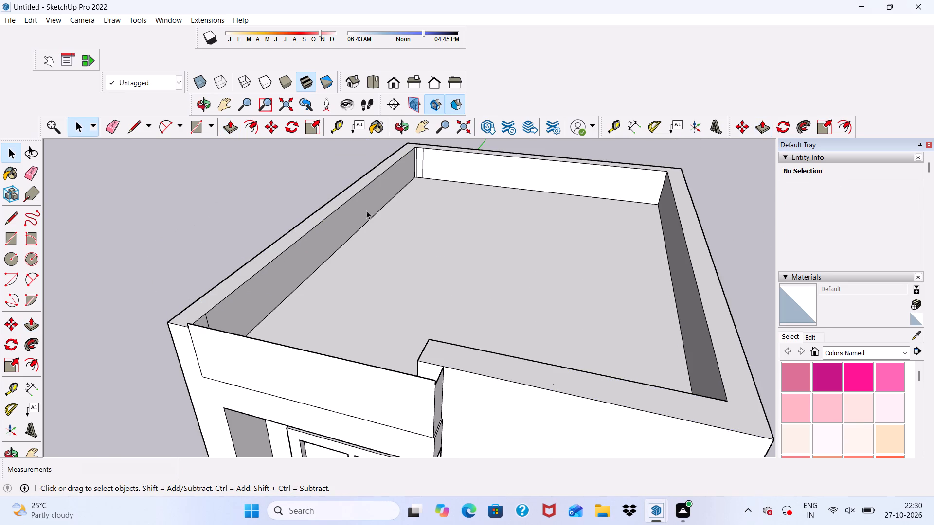
Draw a 9" line across the parapet top from its inner front corner above the projecting wall to the outer side edge.
click(139, 124)
scroll(571, 311, down, 2)
scroll(680, 352, up, 5)
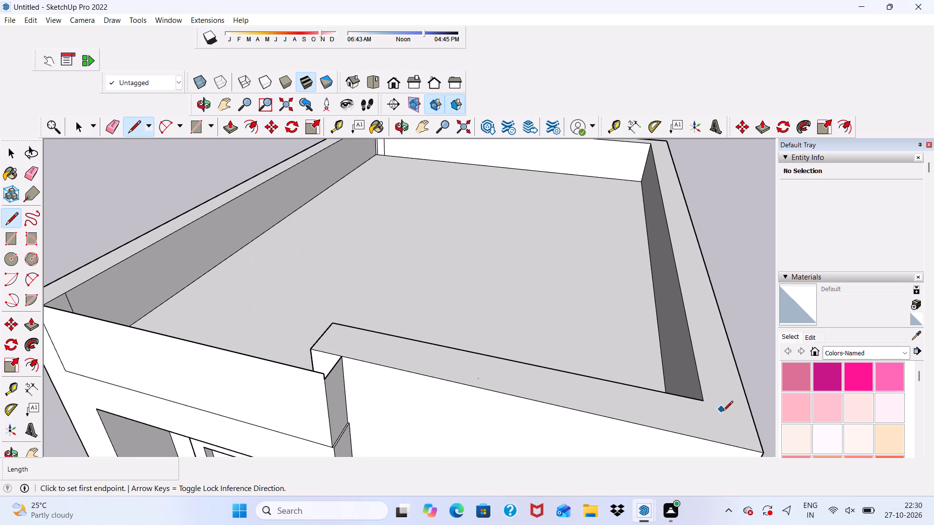
click(705, 404)
click(751, 409)
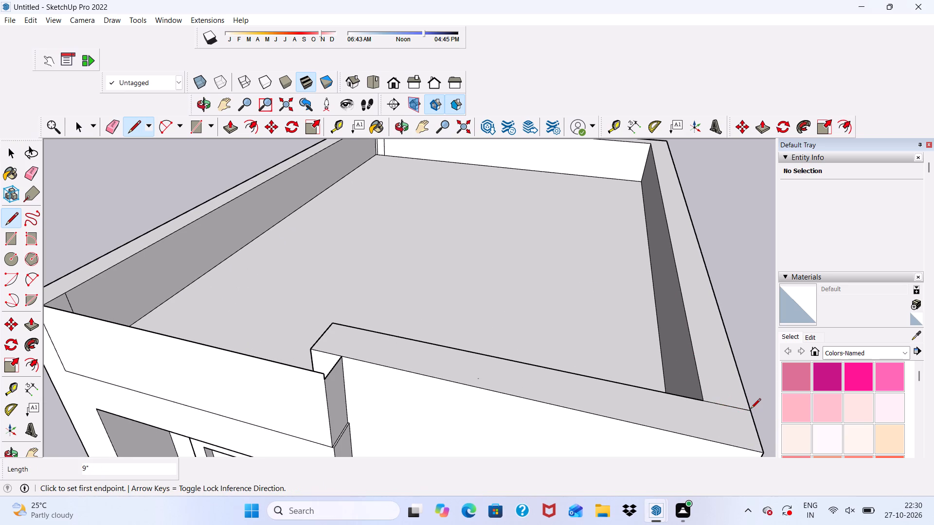
key(space)
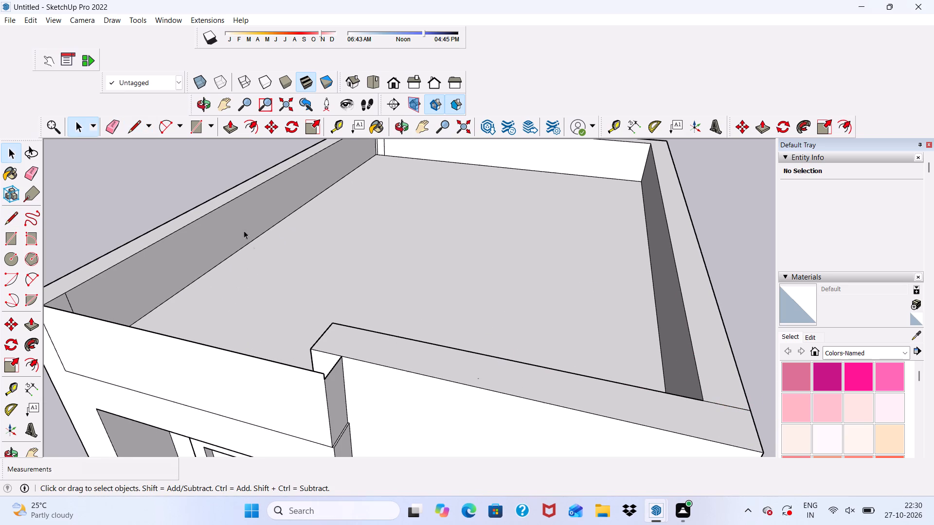
Push/Pull the separated front parapet section above the projecting wall upward by 4'.
click(235, 125)
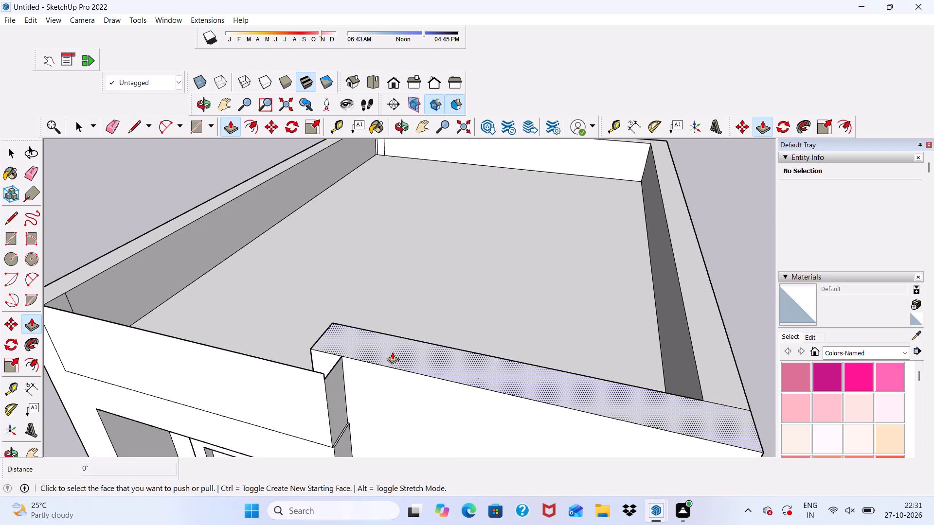
click(392, 352)
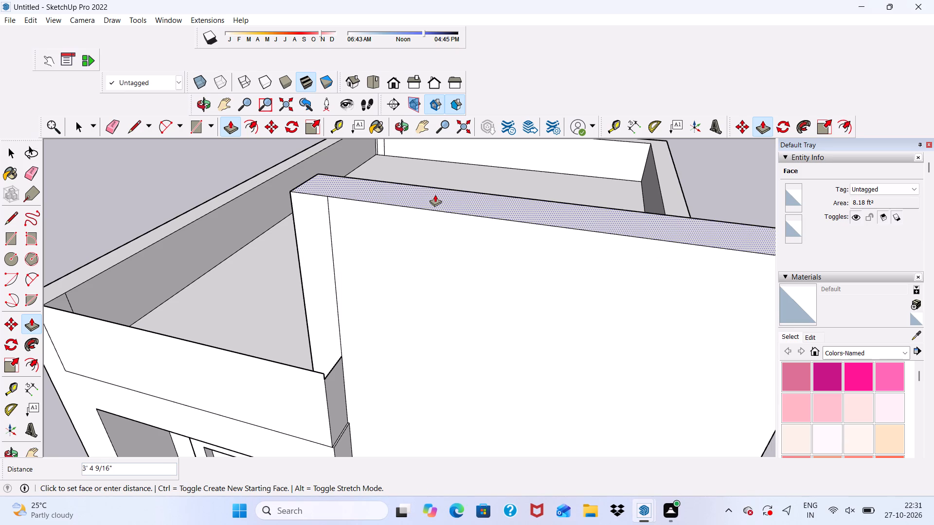
text(4')
key(Return)
Examine the raised front wall and balcony side from frontal viewpoints, near and far.
scroll(435, 194, down, 11)
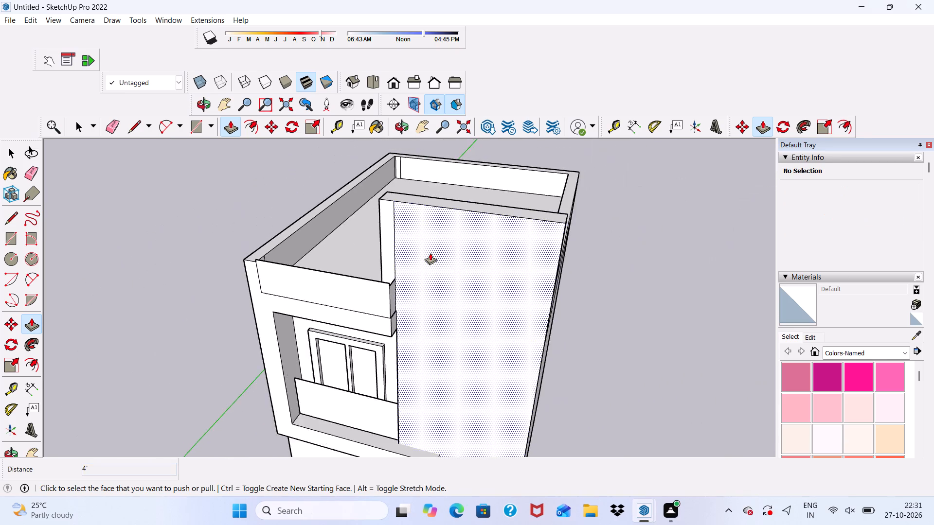
middle_drag(430, 253, 462, 114)
scroll(453, 169, down, 7)
key(space)
middle_drag(475, 331, 476, 378)
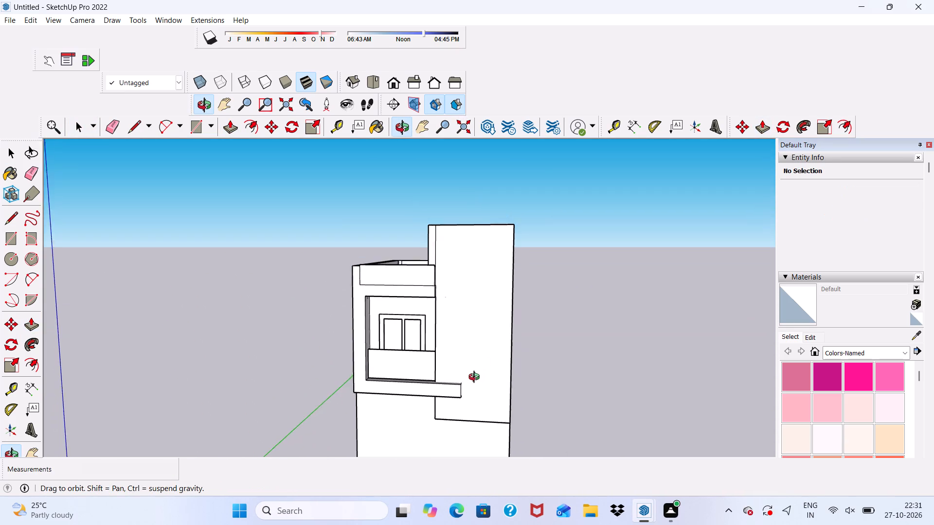
middle_drag(476, 378, 490, 355)
scroll(490, 355, up, 2)
scroll(490, 355, down, 7)
middle_drag(496, 376, 496, 349)
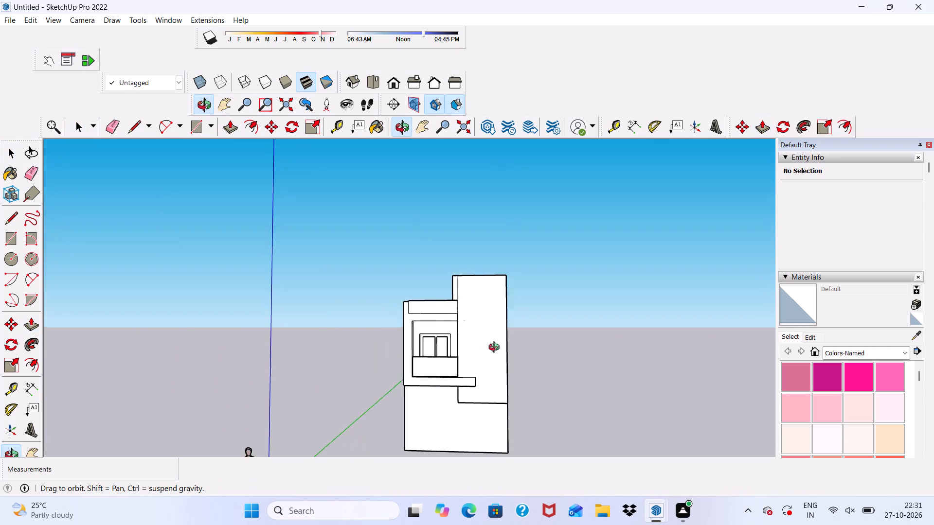
middle_drag(496, 349, 517, 418)
scroll(503, 424, up, 10)
scroll(456, 334, down, 4)
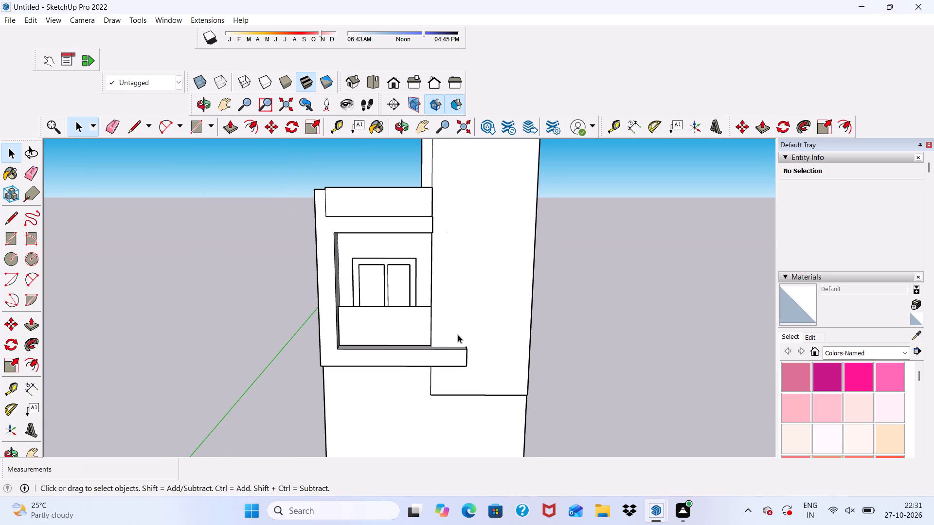
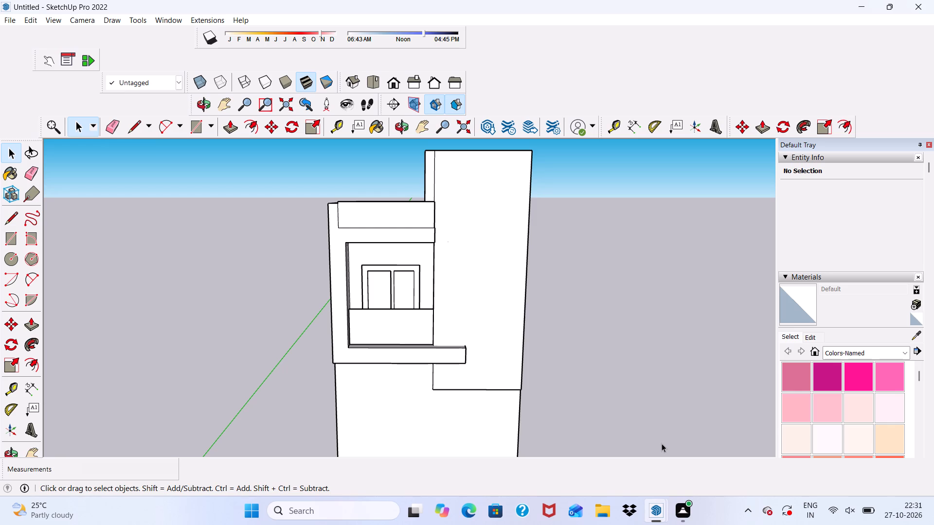
Examine the overall building massing and its front facade from several angles.
scroll(663, 457, down, 1)
scroll(583, 458, down, 2)
middle_drag(524, 351, 525, 318)
scroll(532, 320, down, 4)
middle_drag(534, 334, 535, 289)
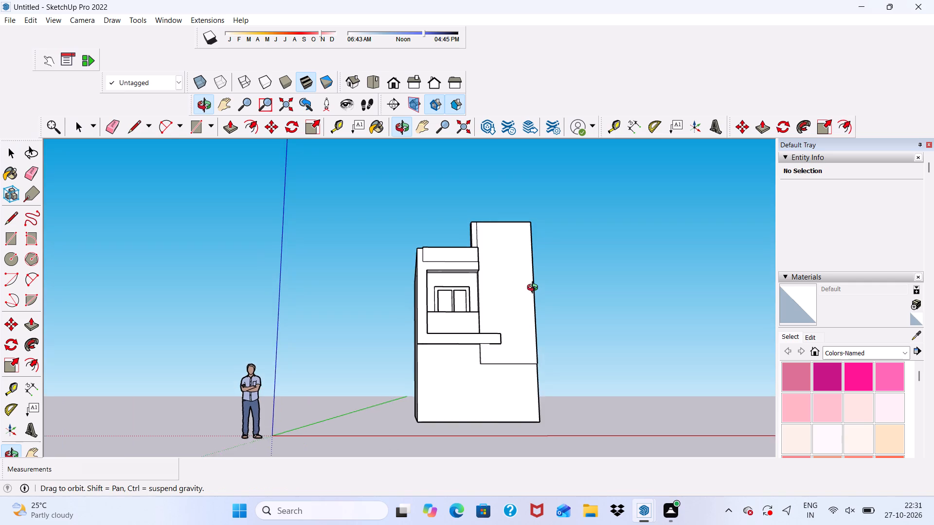
middle_drag(535, 289, 498, 316)
scroll(498, 316, down, 4)
middle_drag(498, 329, 481, 320)
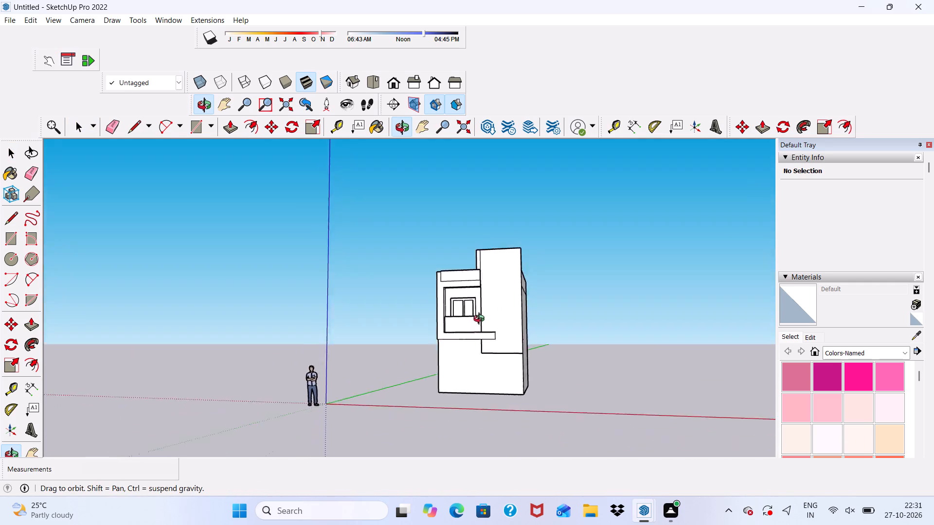
middle_drag(481, 320, 494, 308)
scroll(494, 308, up, 6)
scroll(486, 369, up, 1)
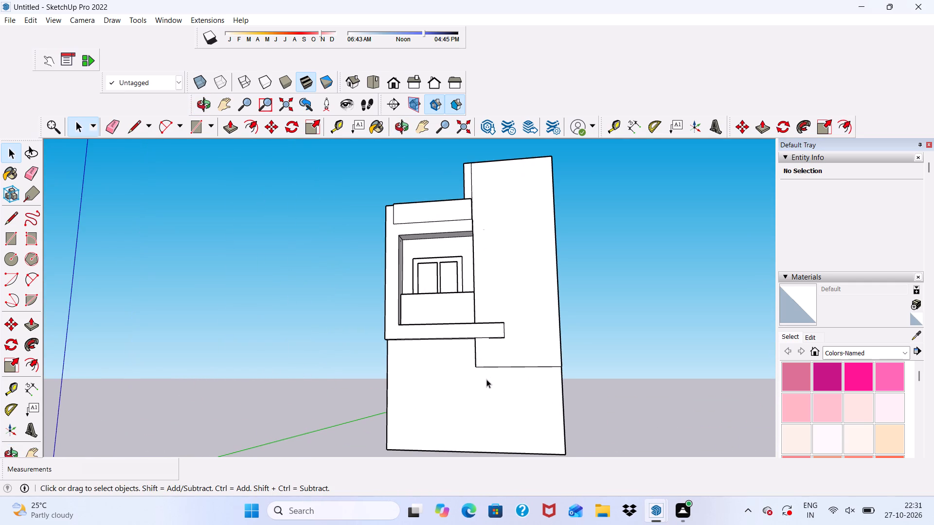
Examine the balcony's projecting ledge, its free end and its junction with the tall wall block.
scroll(486, 380, up, 2)
scroll(505, 343, up, 6)
middle_click(505, 343)
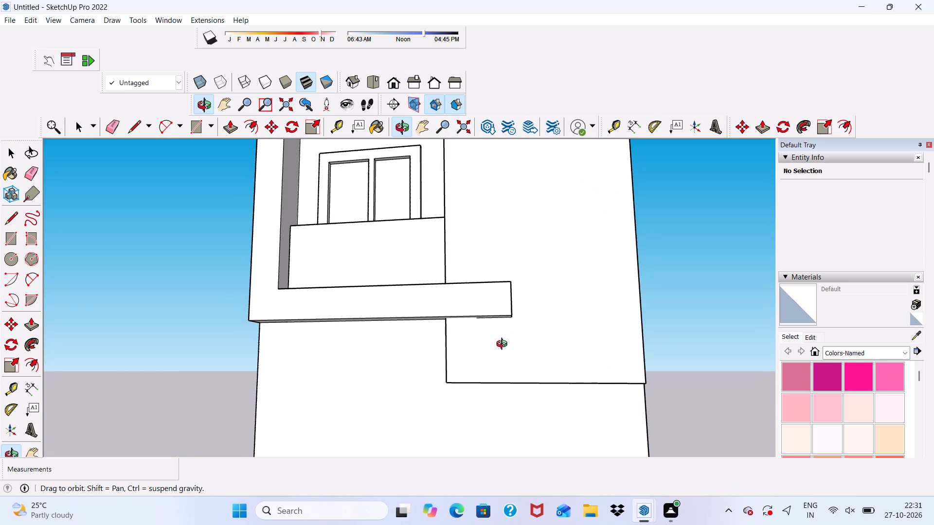
scroll(503, 345, up, 3)
middle_drag(499, 339, 505, 383)
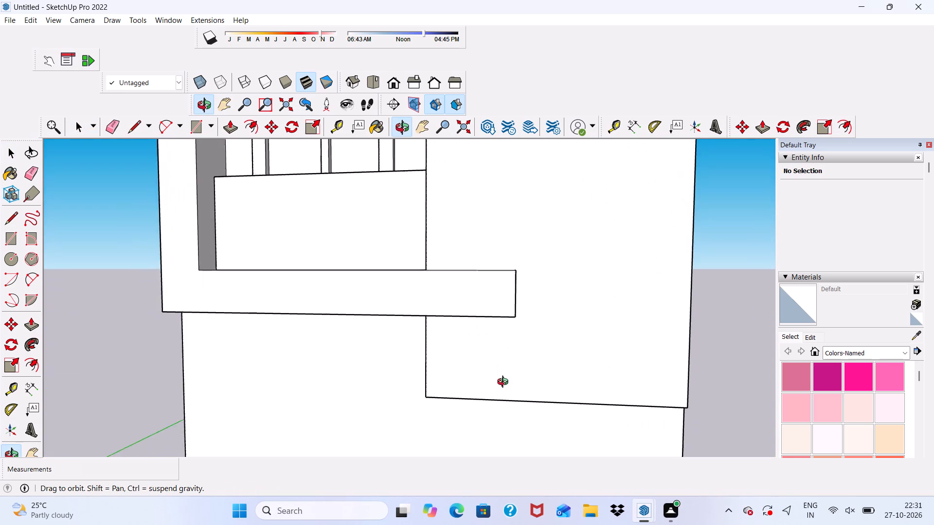
middle_drag(505, 383, 494, 414)
scroll(446, 347, down, 3)
middle_drag(446, 347, 447, 364)
scroll(469, 315, up, 4)
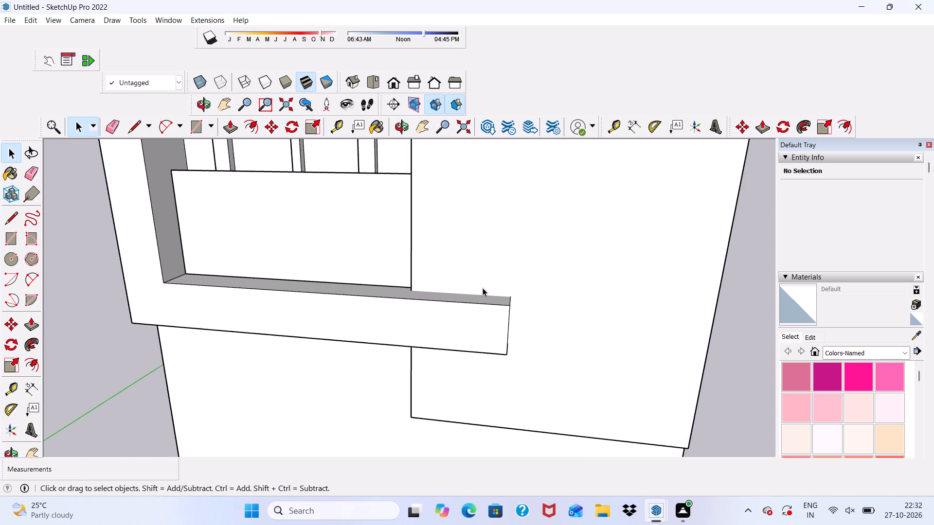
scroll(483, 288, up, 4)
scroll(501, 293, down, 1)
middle_drag(512, 319, 524, 330)
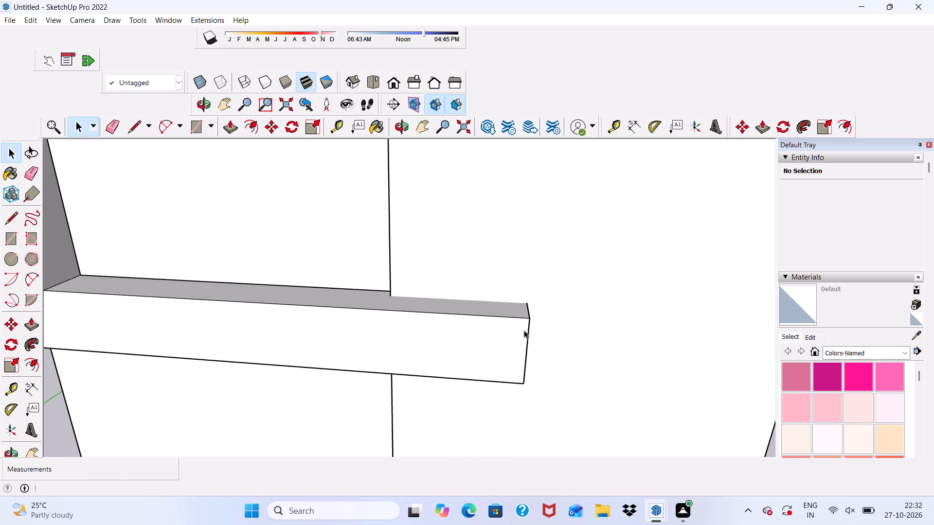
scroll(515, 327, down, 4)
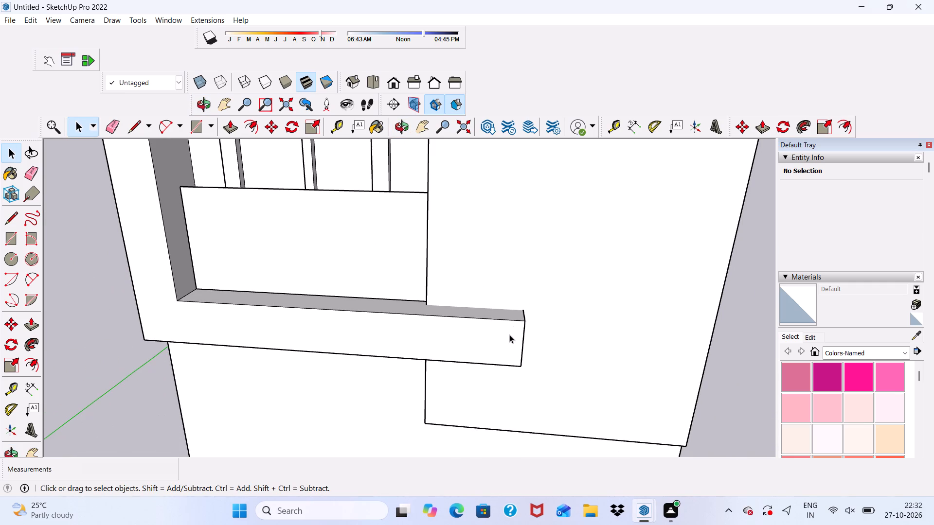
scroll(509, 335, up, 2)
scroll(509, 335, down, 3)
middle_drag(509, 335, 367, 330)
scroll(445, 367, up, 3)
click(445, 367)
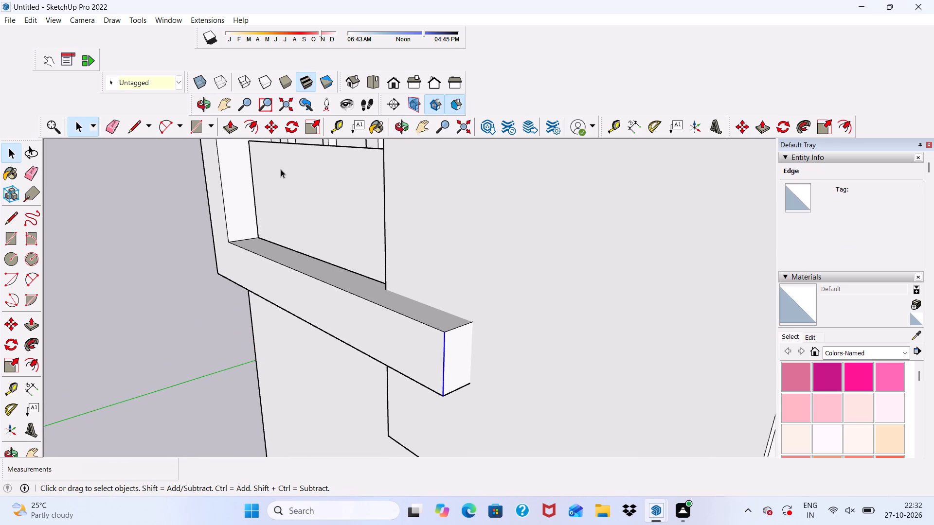
scroll(396, 288, up, 3)
scroll(409, 295, down, 2)
middle_drag(411, 297, 537, 311)
scroll(537, 311, down, 1)
scroll(537, 311, up, 1)
scroll(537, 311, down, 5)
middle_drag(537, 313, 717, 304)
scroll(539, 288, up, 4)
scroll(432, 272, up, 4)
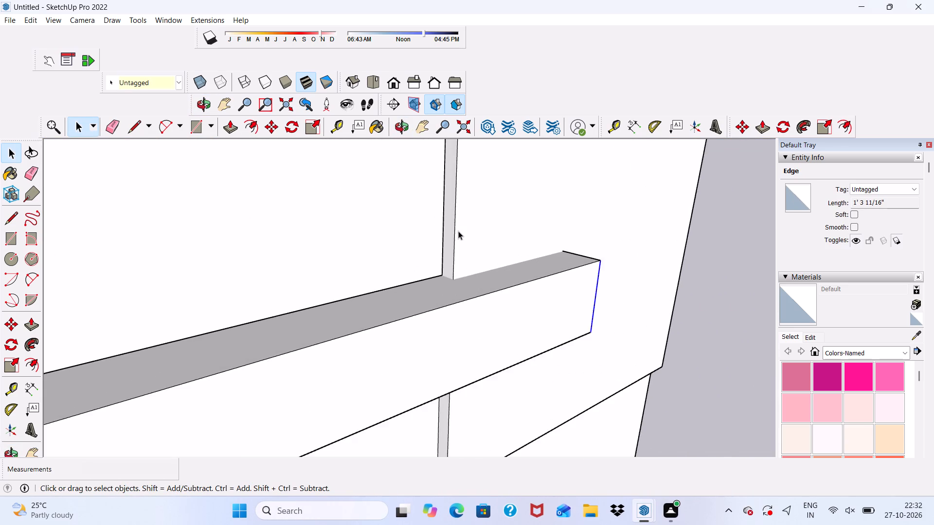
scroll(458, 231, up, 7)
scroll(497, 271, down, 4)
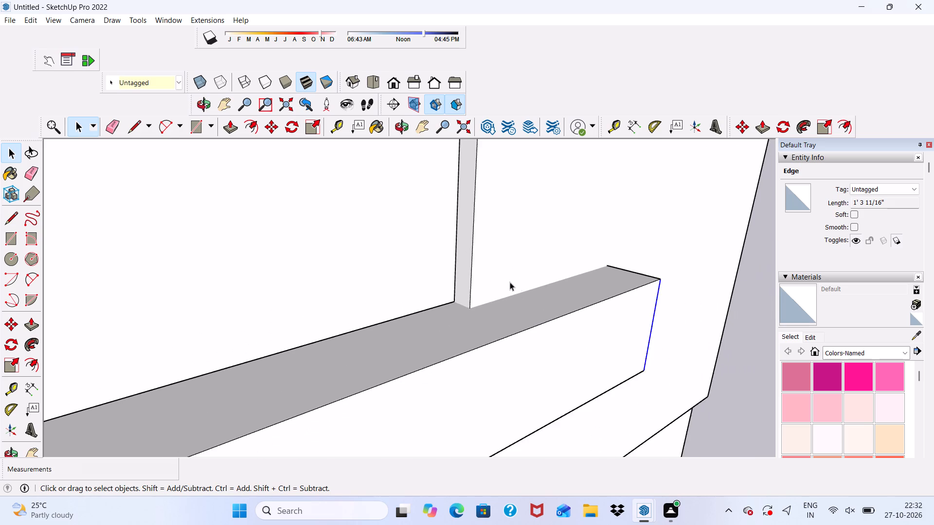
scroll(510, 282, down, 3)
scroll(453, 319, down, 10)
middle_drag(496, 299, 417, 257)
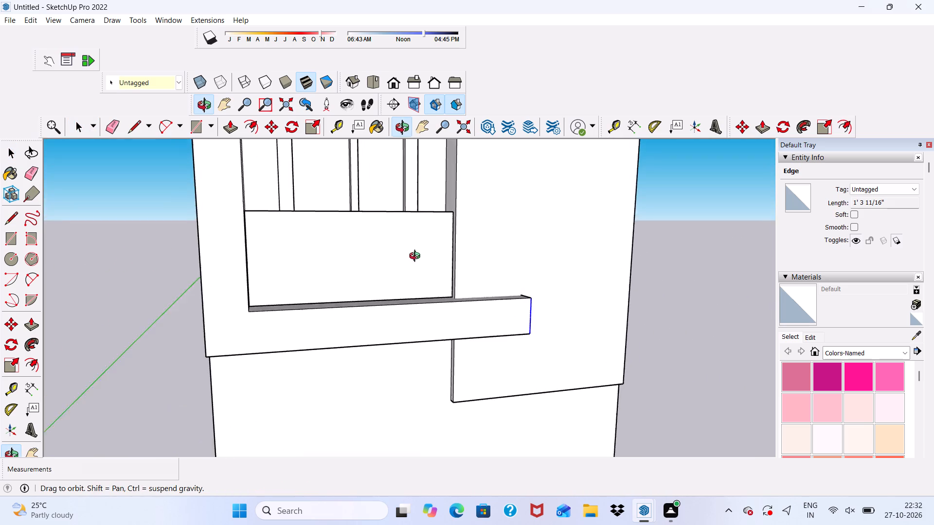
middle_drag(417, 257, 366, 241)
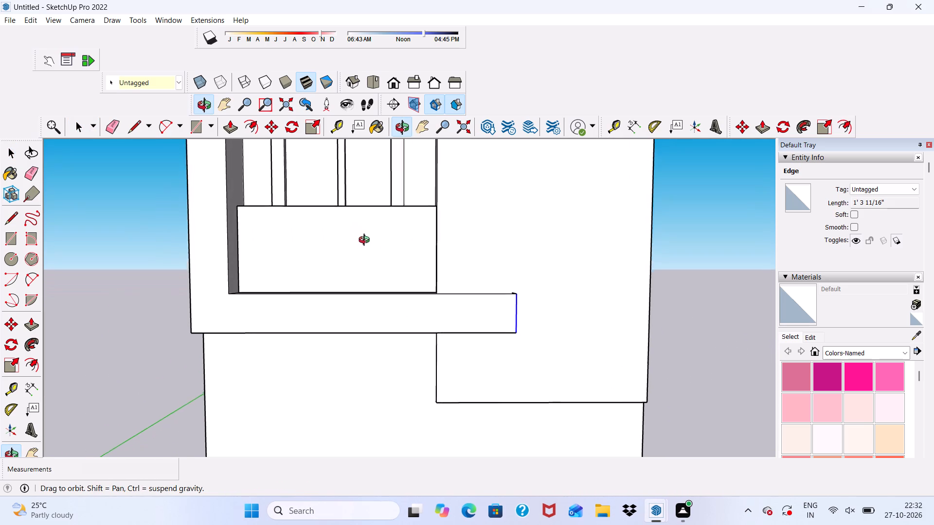
middle_drag(366, 241, 370, 246)
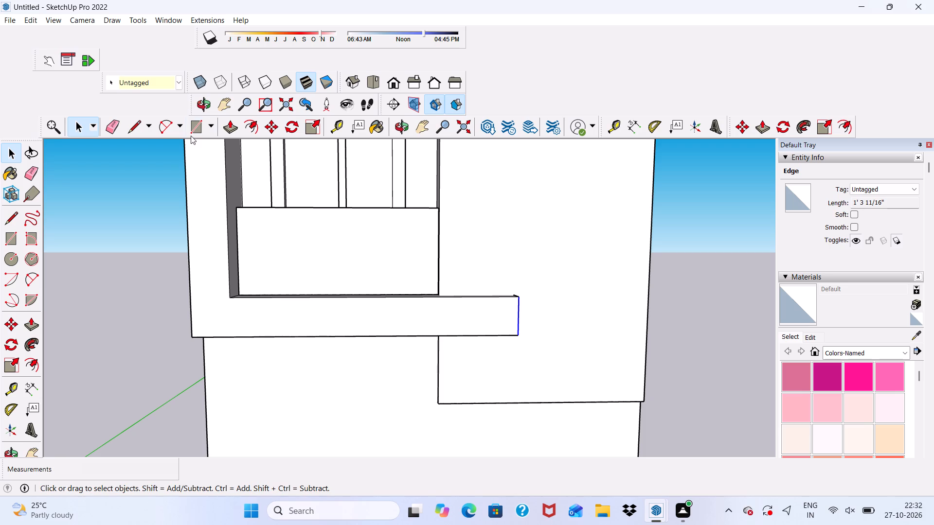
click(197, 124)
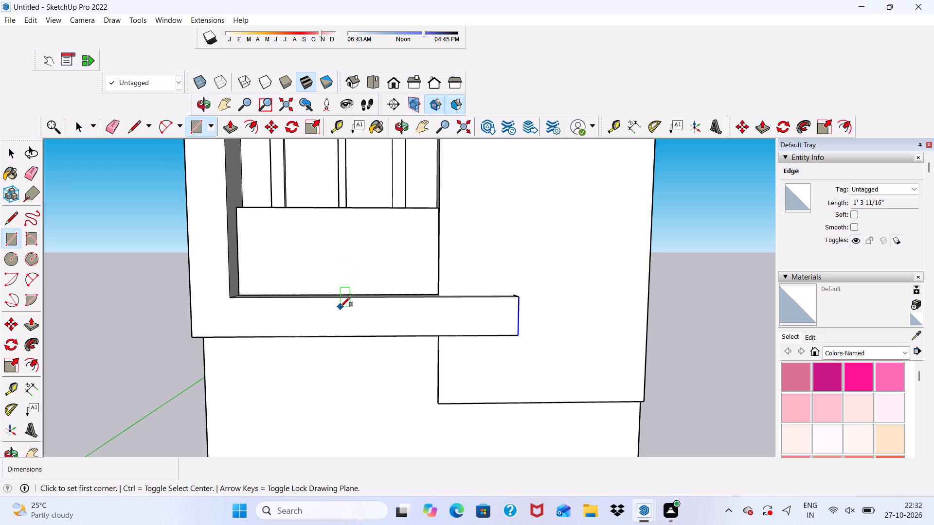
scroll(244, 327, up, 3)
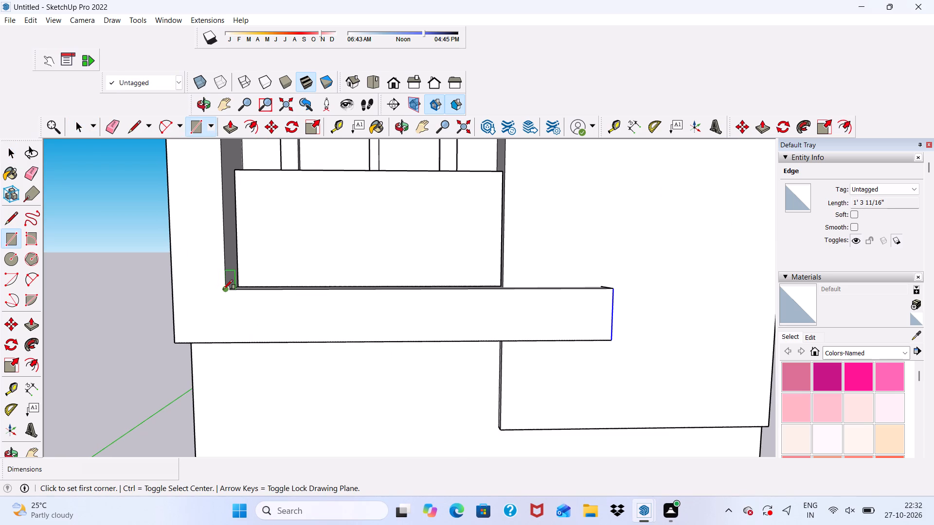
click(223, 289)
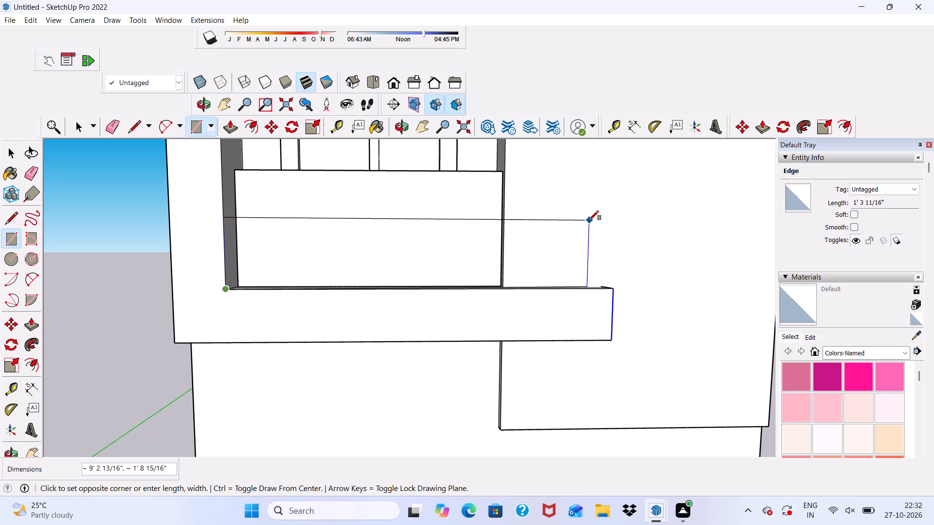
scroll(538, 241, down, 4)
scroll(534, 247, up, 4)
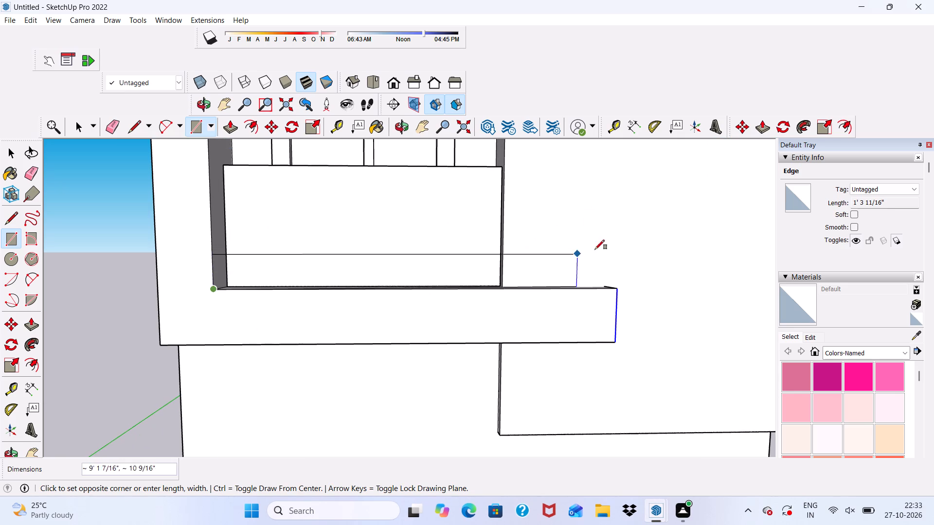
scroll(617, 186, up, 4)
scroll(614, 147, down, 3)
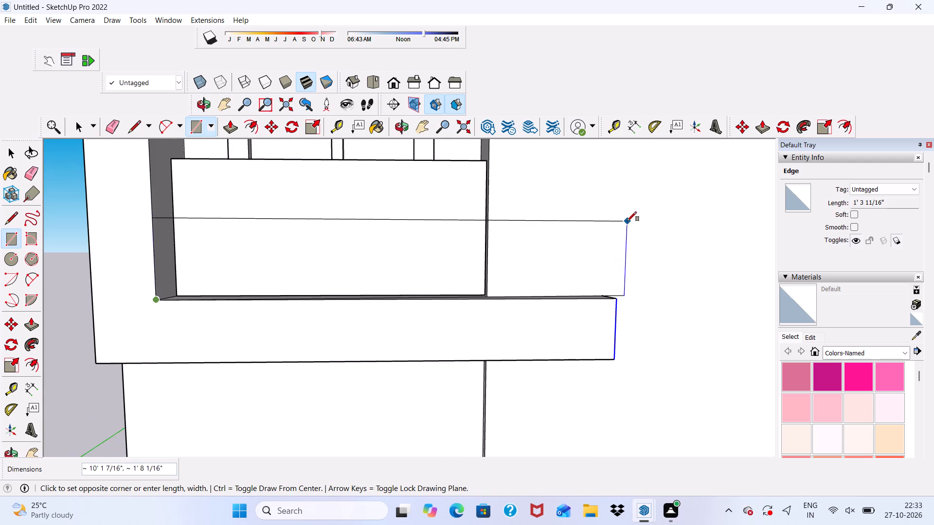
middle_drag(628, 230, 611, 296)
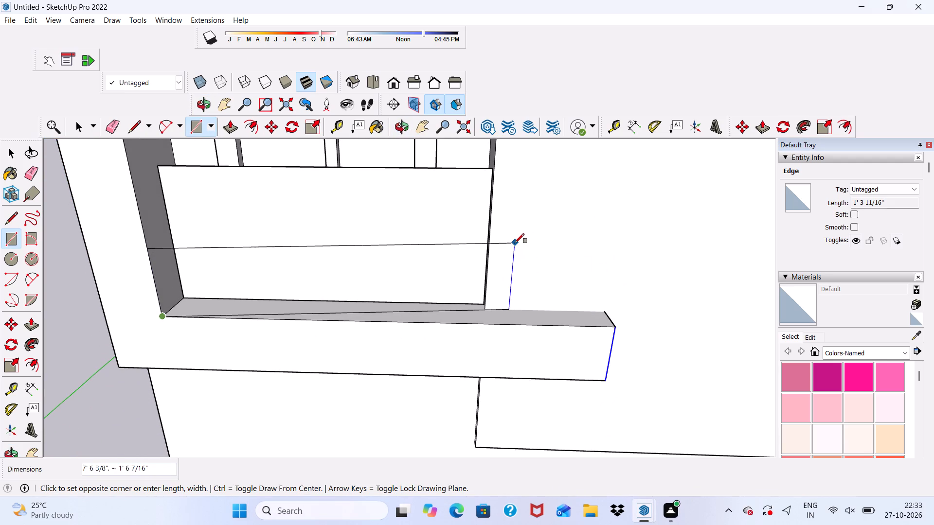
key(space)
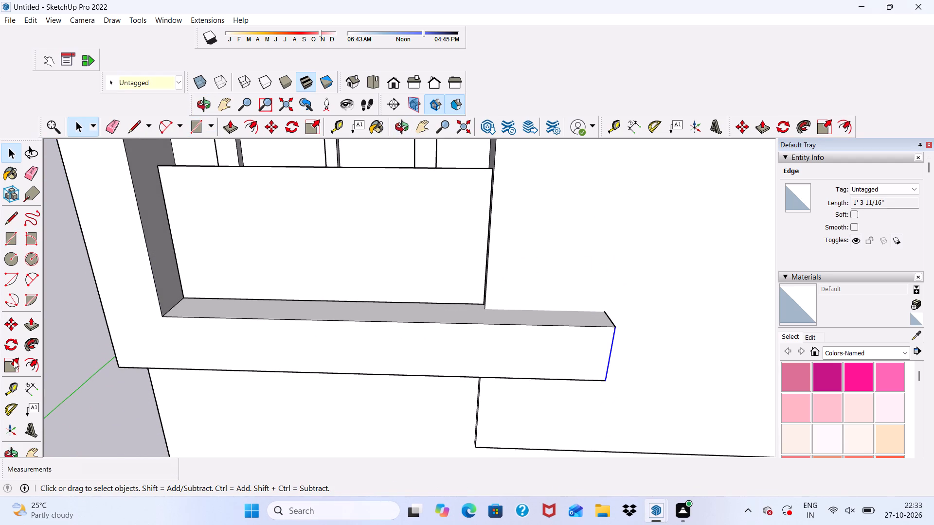
Draw a rectangle about 9' 7" by 3' 1" upward from the front top edge of the balcony ledge as a parapet panel.
click(196, 130)
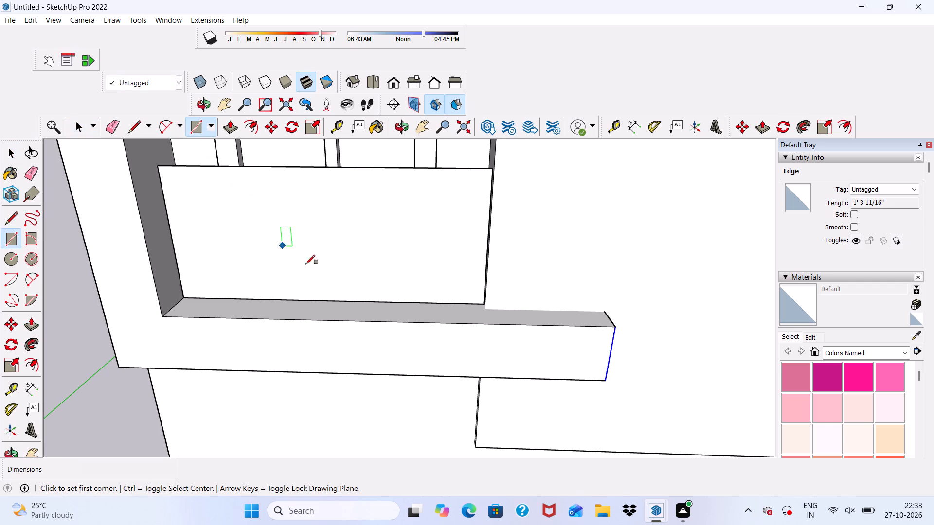
click(611, 326)
scroll(428, 268, down, 4)
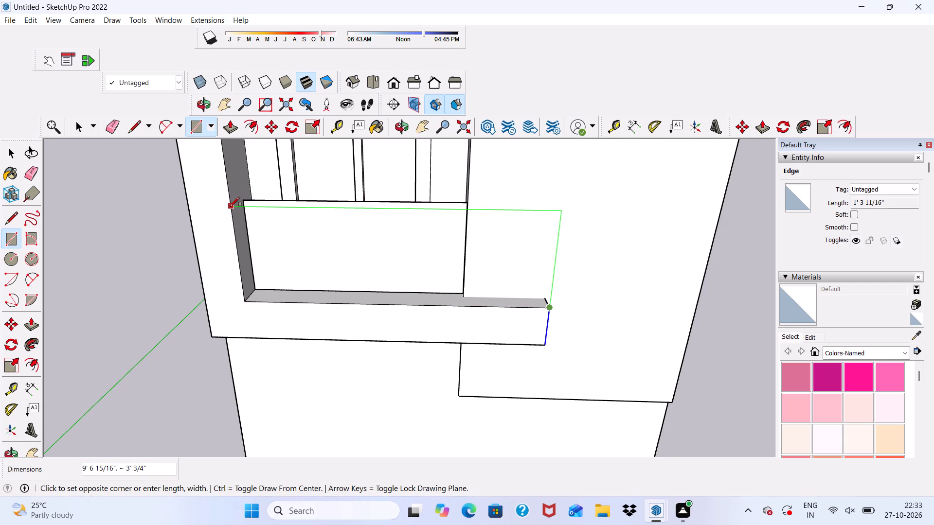
click(230, 207)
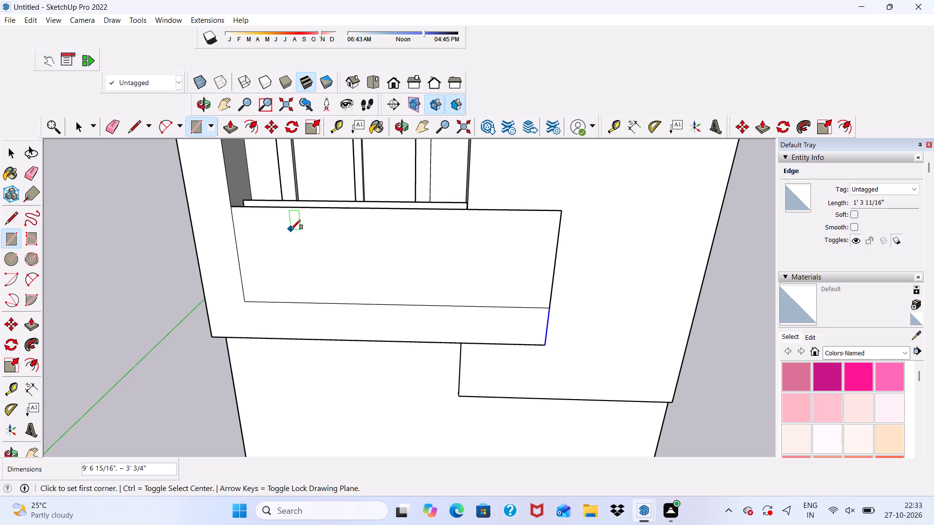
Erase the top and both side edges of the old recessed parapet panel behind the new front panel.
click(108, 125)
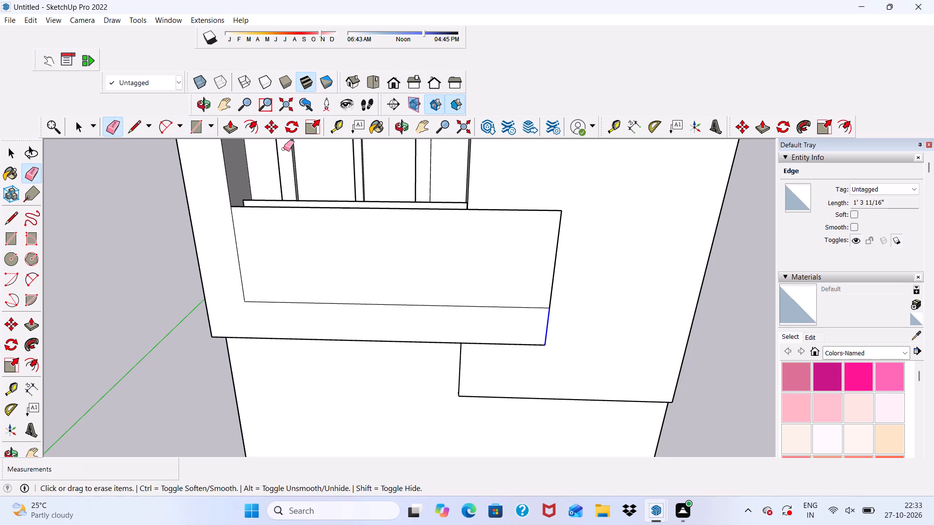
middle_drag(289, 160, 249, 300)
scroll(290, 210, up, 4)
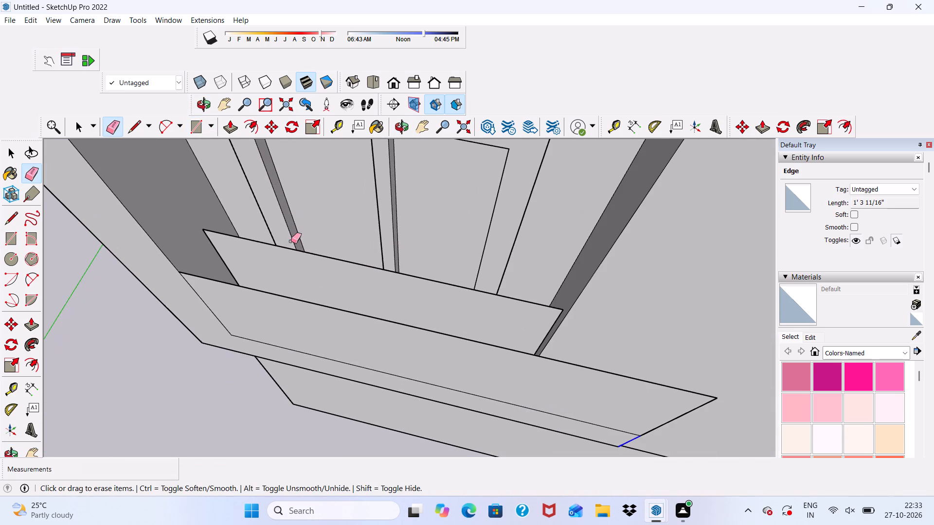
click(315, 253)
scroll(285, 230, down, 3)
scroll(241, 246, up, 3)
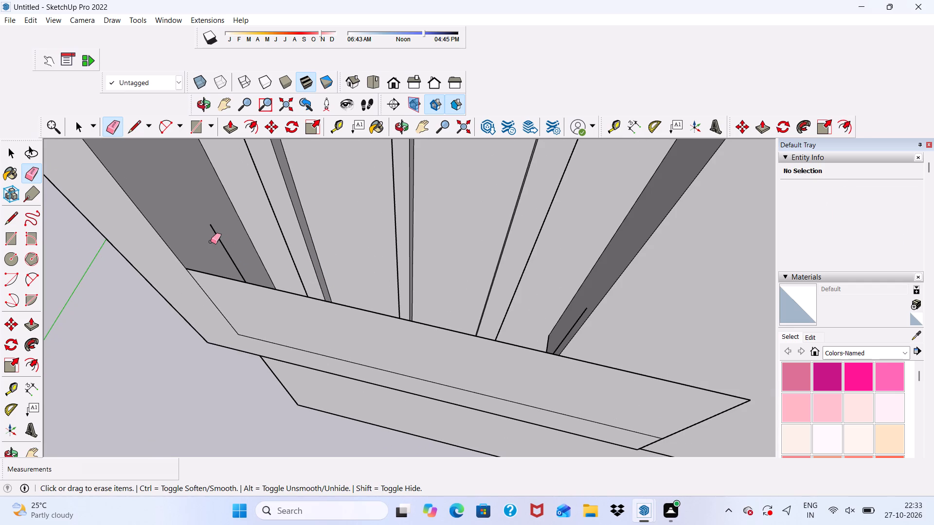
drag(211, 242, 221, 234)
scroll(222, 233, down, 4)
middle_drag(222, 233, 438, 233)
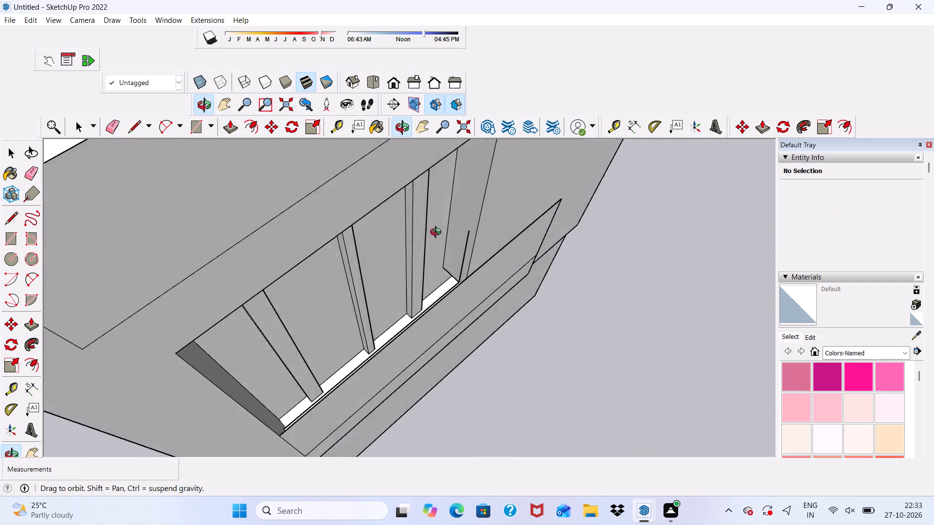
middle_drag(438, 233, 460, 229)
scroll(464, 241, up, 5)
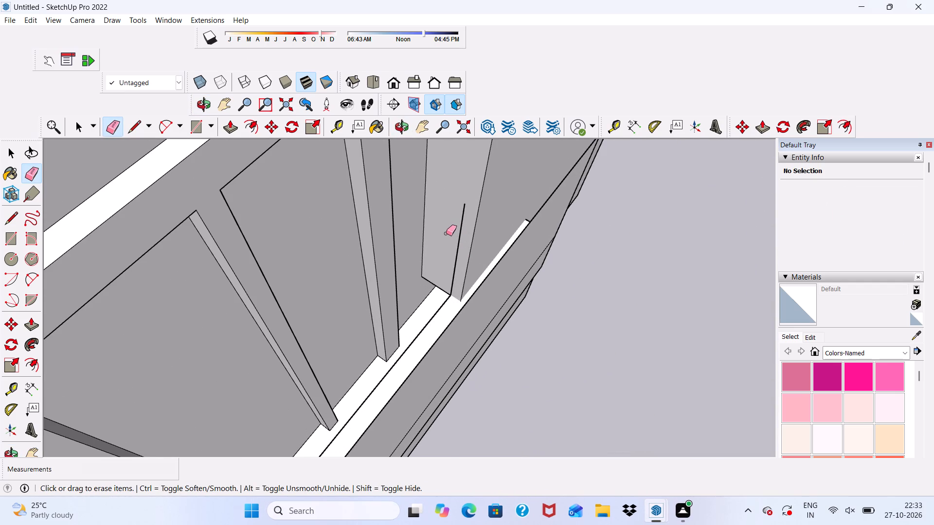
scroll(446, 233, up, 4)
drag(463, 232, 469, 240)
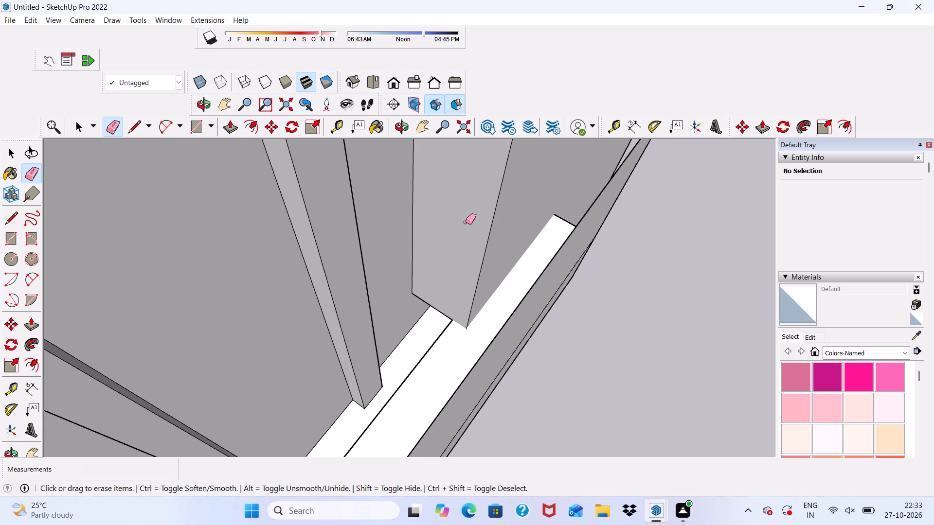
Examine the new balcony parapet panel up close and against the whole facade.
scroll(466, 222, down, 3)
middle_drag(466, 222, 116, 137)
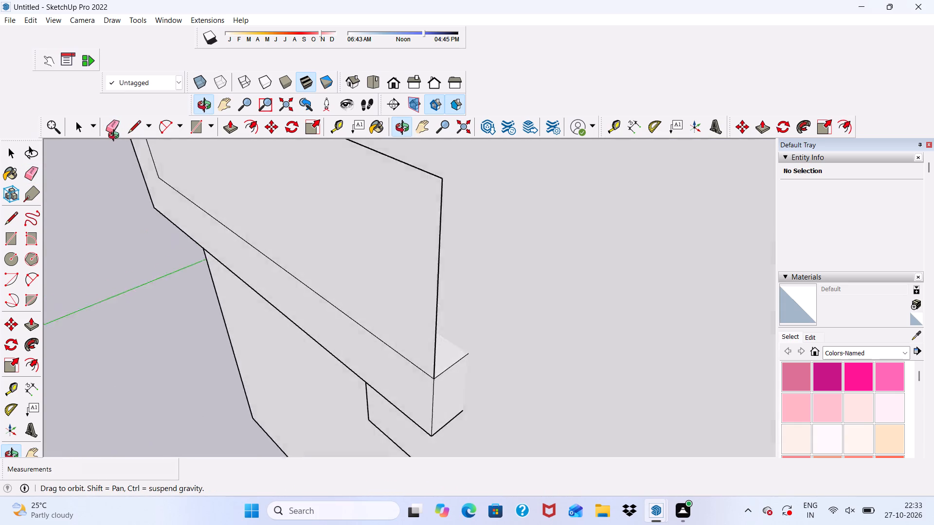
middle_drag(116, 137, 183, 132)
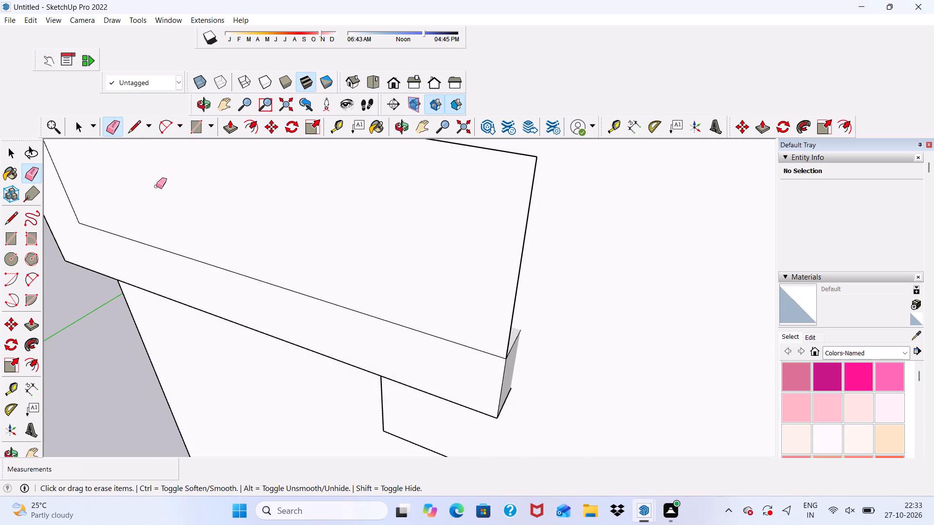
scroll(180, 216, down, 4)
scroll(302, 337, up, 1)
scroll(313, 327, down, 3)
scroll(379, 309, down, 1)
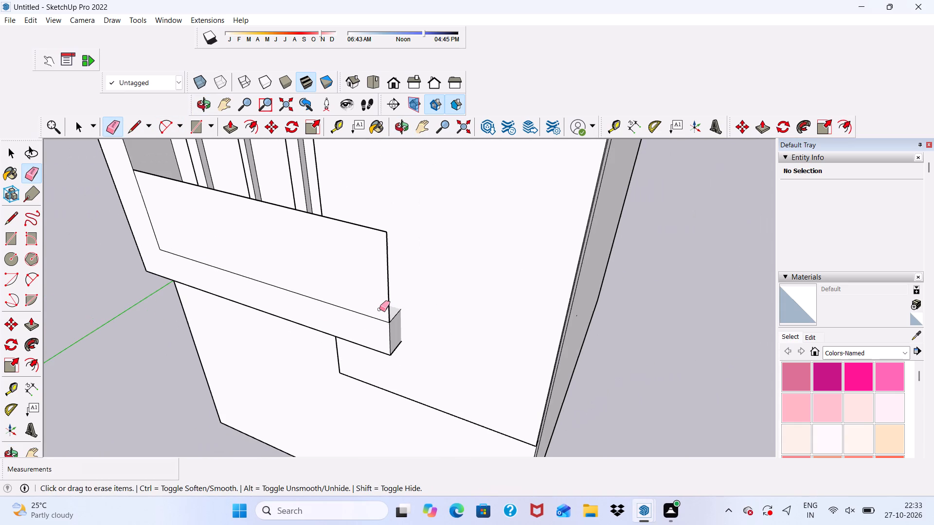
key(space)
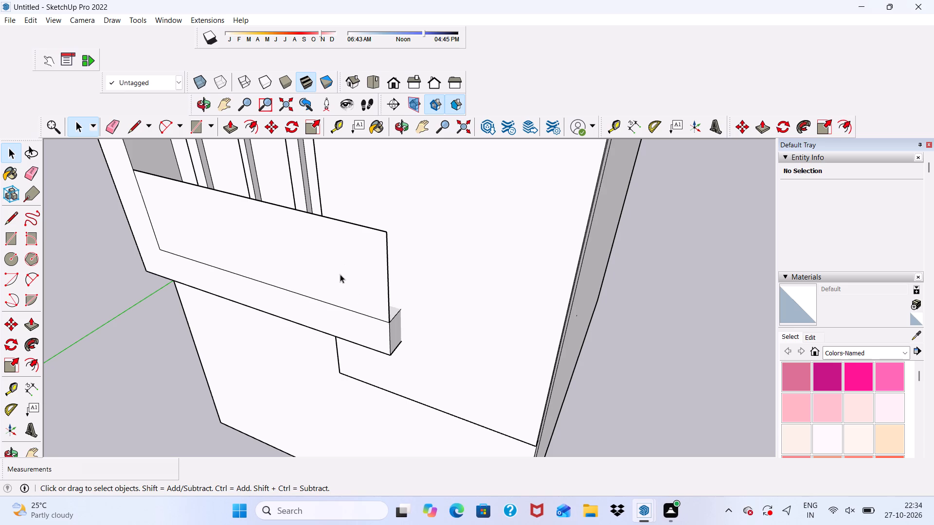
scroll(335, 262, down, 3)
scroll(333, 295, up, 2)
scroll(332, 296, down, 7)
middle_drag(332, 296, 361, 223)
scroll(361, 223, up, 1)
scroll(361, 224, down, 4)
scroll(345, 265, down, 4)
scroll(340, 265, up, 5)
scroll(314, 212, down, 1)
middle_drag(314, 212, 347, 203)
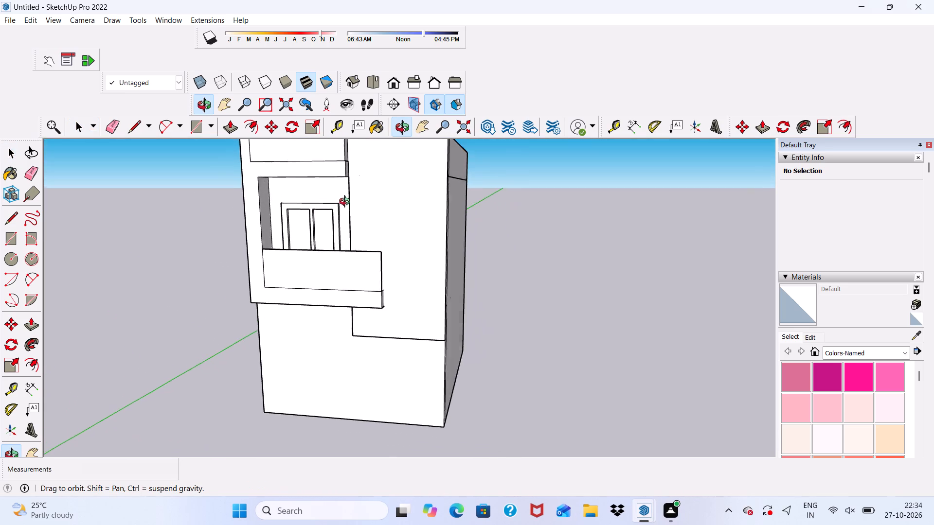
Draw a rectangle about 7' 5" by 1' as a horizontal band along the bottom edge of the tall wall block's front face.
middle_drag(347, 203, 360, 220)
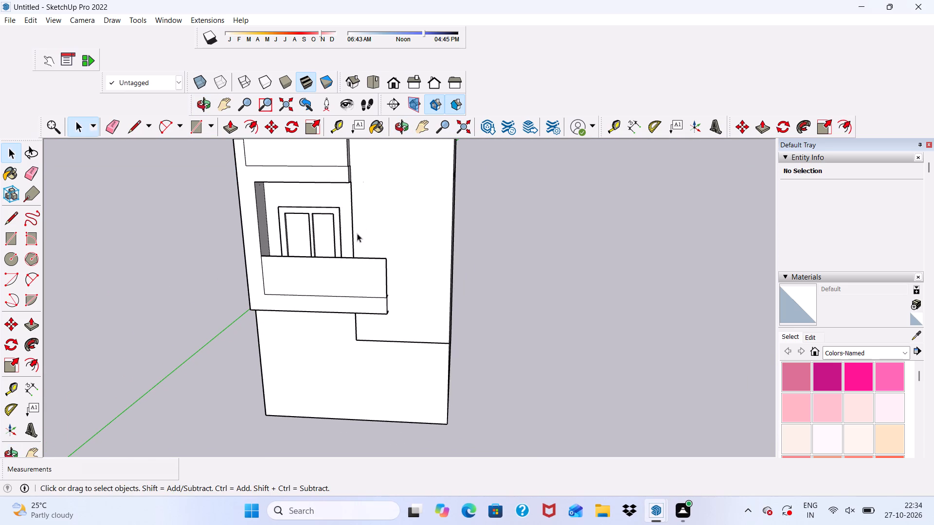
scroll(356, 232, down, 5)
middle_drag(380, 302, 380, 250)
scroll(390, 310, up, 5)
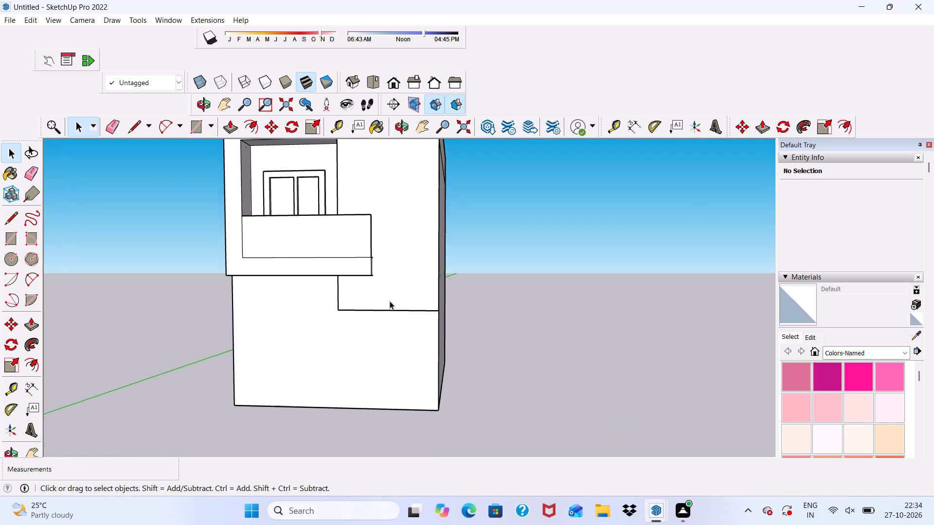
scroll(389, 299, down, 2)
scroll(389, 299, up, 4)
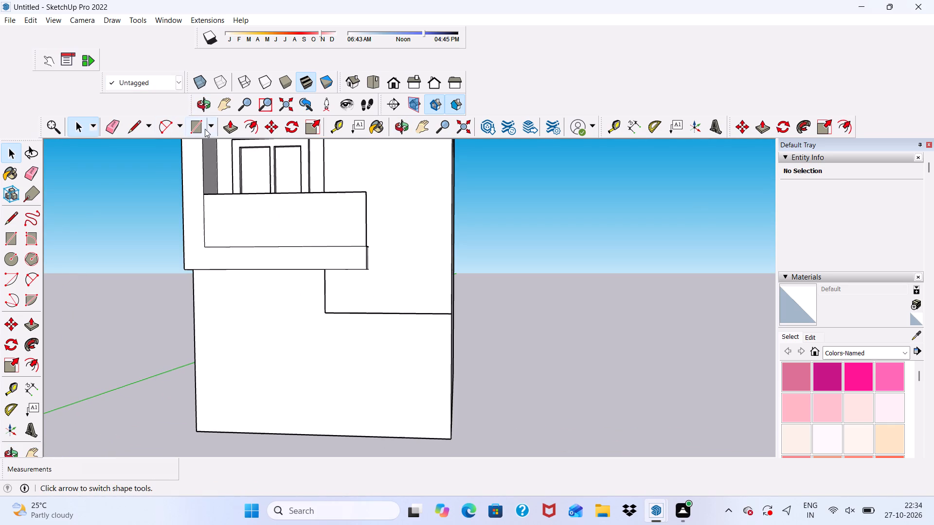
click(198, 129)
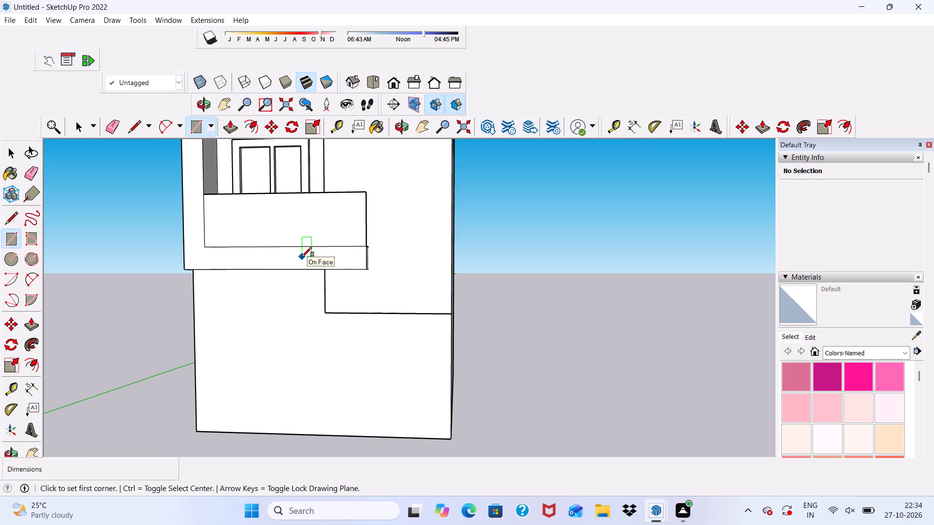
scroll(302, 257, up, 5)
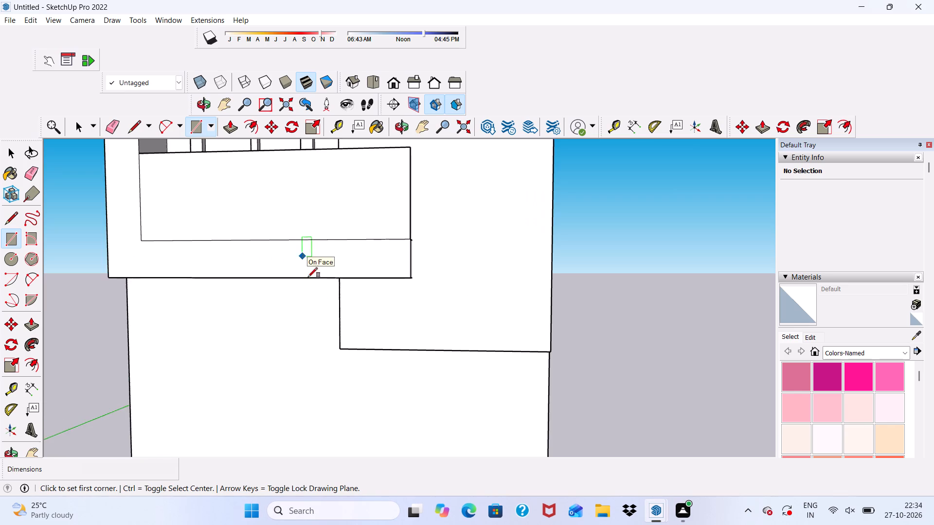
scroll(324, 369, up, 12)
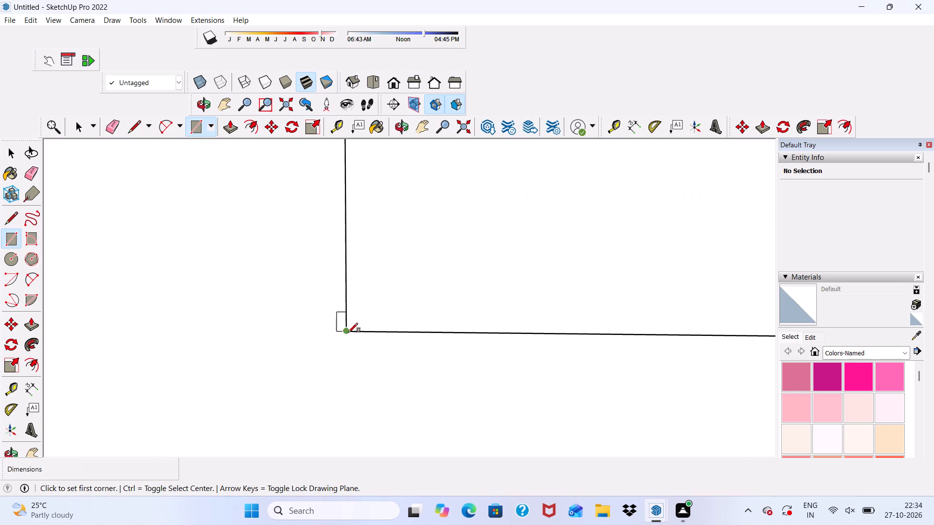
click(348, 332)
scroll(383, 326, down, 4)
scroll(655, 265, down, 8)
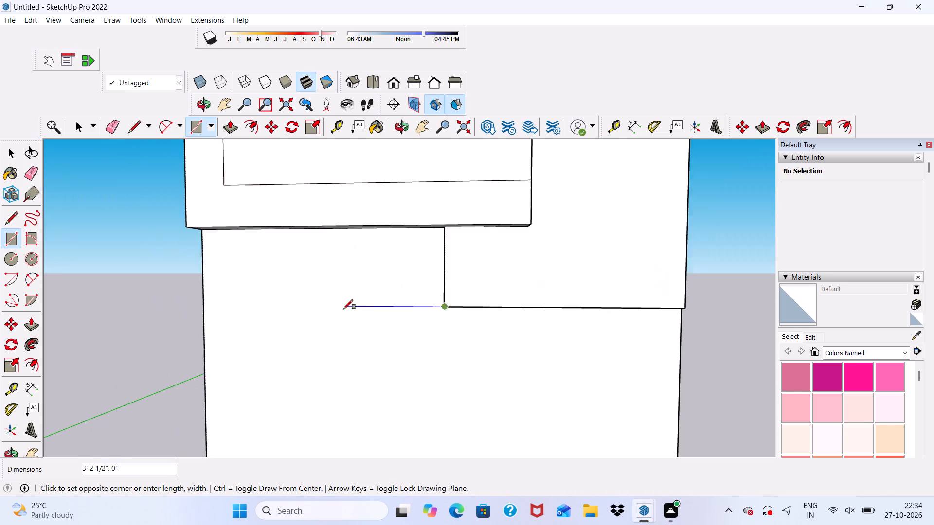
scroll(343, 309, down, 7)
scroll(581, 285, up, 4)
scroll(501, 287, up, 4)
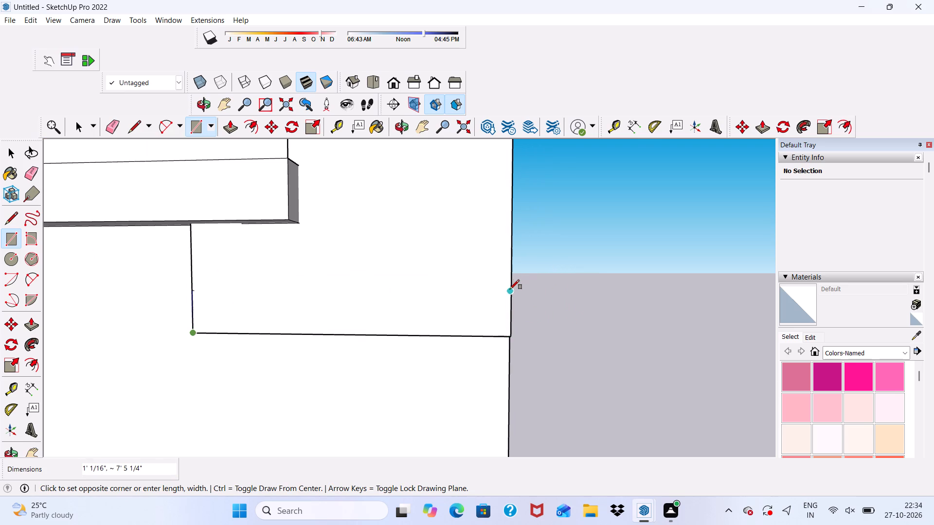
scroll(509, 284, up, 4)
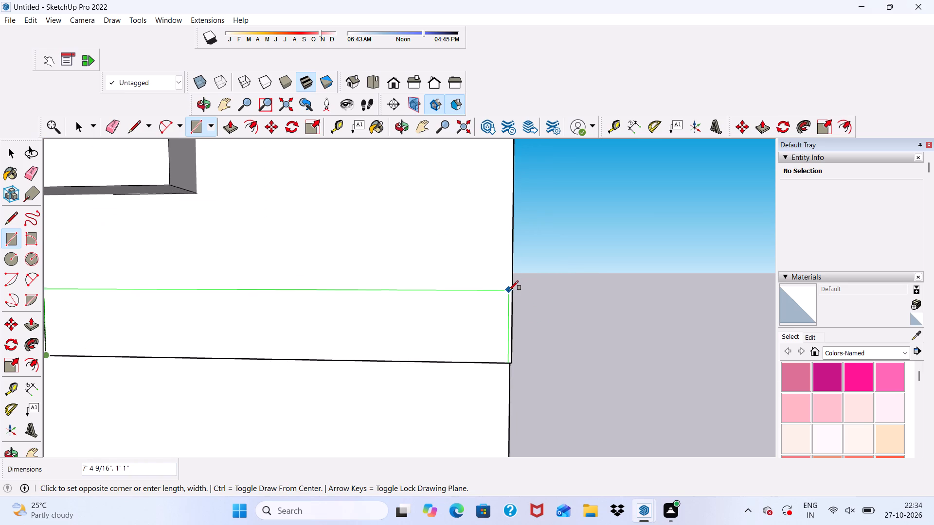
scroll(512, 285, up, 5)
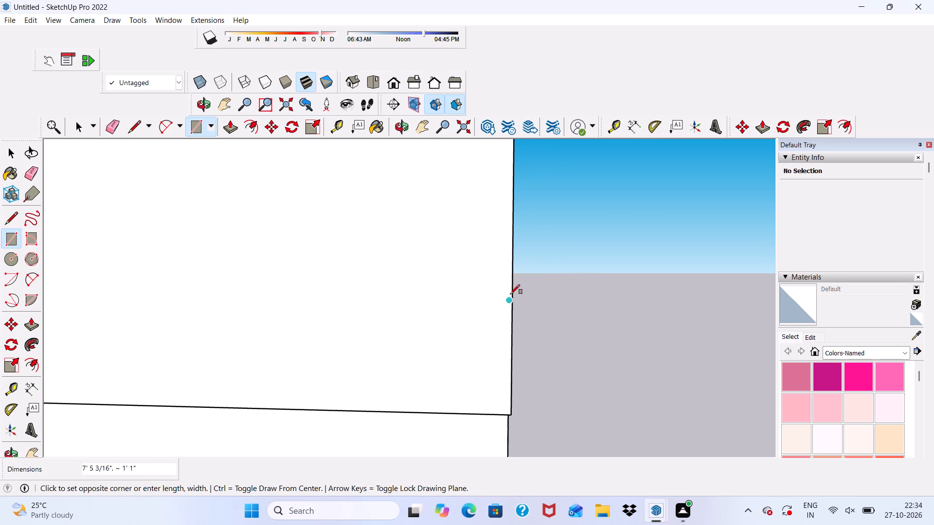
scroll(510, 287, up, 3)
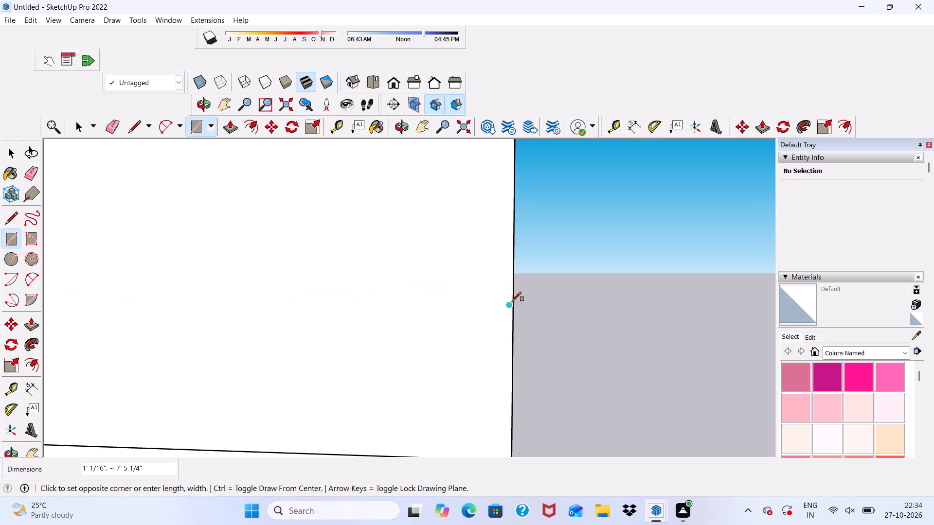
scroll(512, 314, up, 3)
click(512, 315)
scroll(512, 291, down, 5)
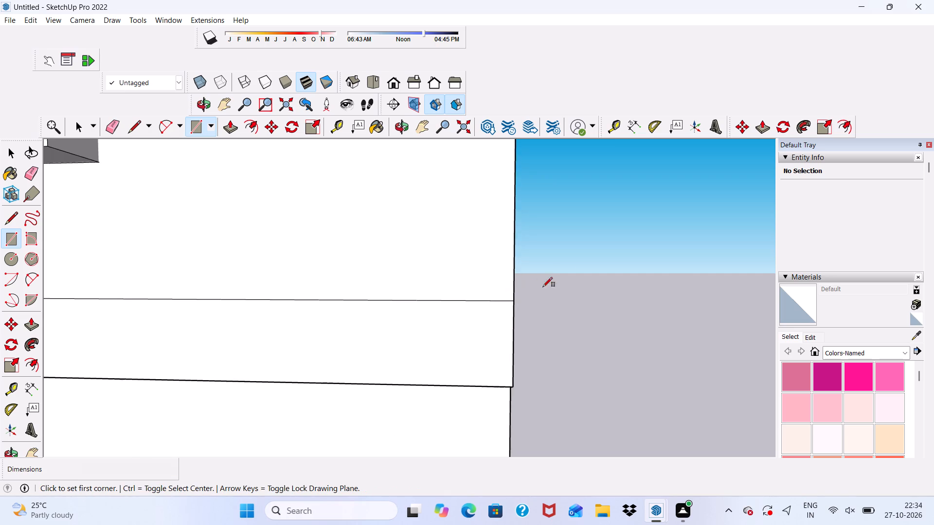
scroll(563, 266, down, 5)
key(space)
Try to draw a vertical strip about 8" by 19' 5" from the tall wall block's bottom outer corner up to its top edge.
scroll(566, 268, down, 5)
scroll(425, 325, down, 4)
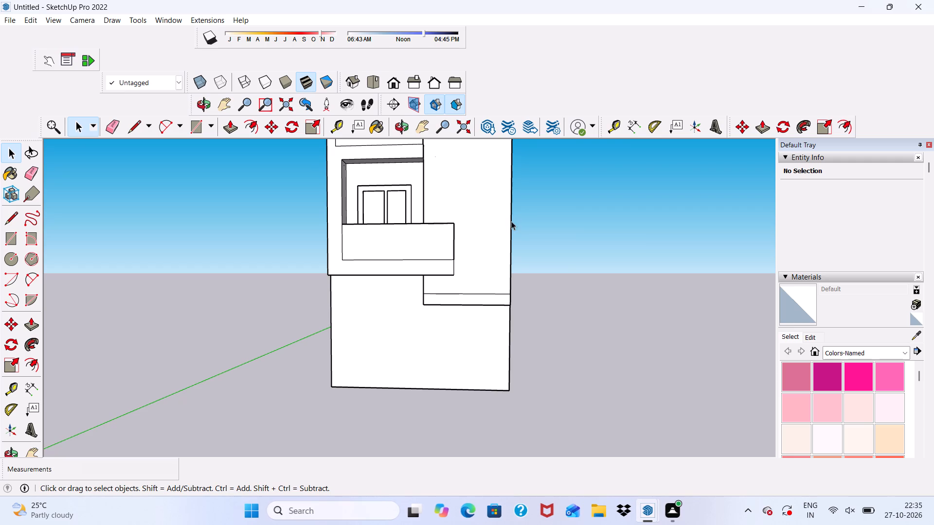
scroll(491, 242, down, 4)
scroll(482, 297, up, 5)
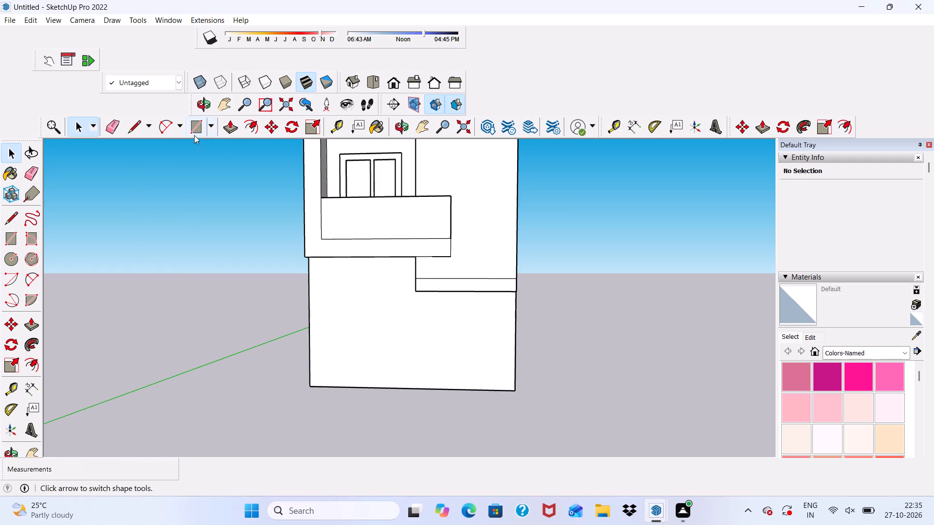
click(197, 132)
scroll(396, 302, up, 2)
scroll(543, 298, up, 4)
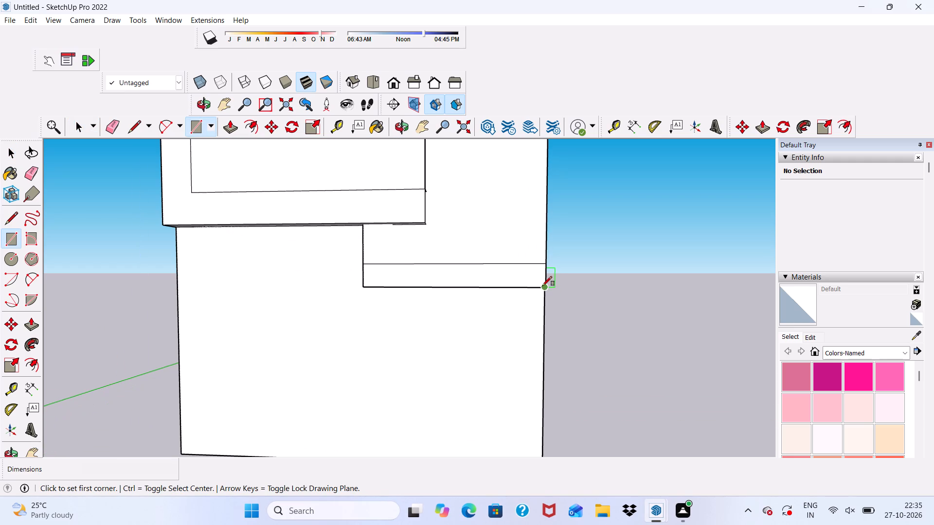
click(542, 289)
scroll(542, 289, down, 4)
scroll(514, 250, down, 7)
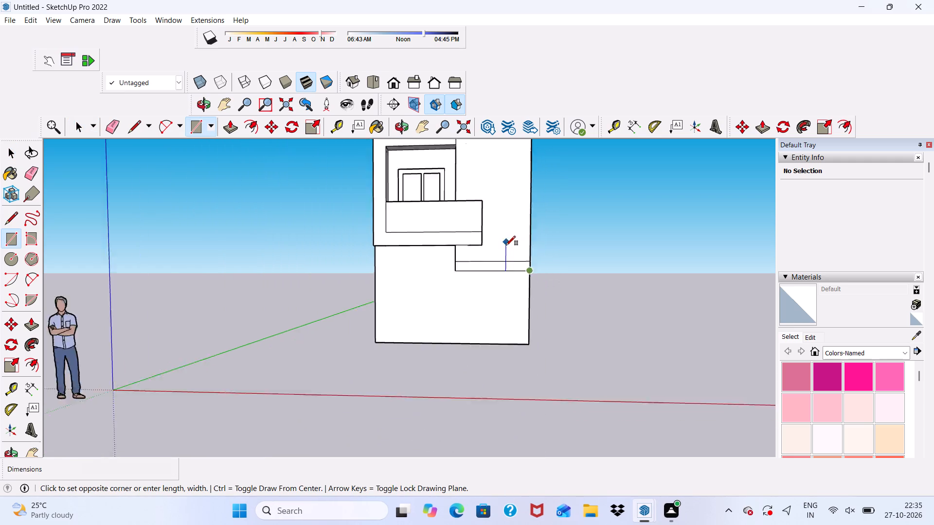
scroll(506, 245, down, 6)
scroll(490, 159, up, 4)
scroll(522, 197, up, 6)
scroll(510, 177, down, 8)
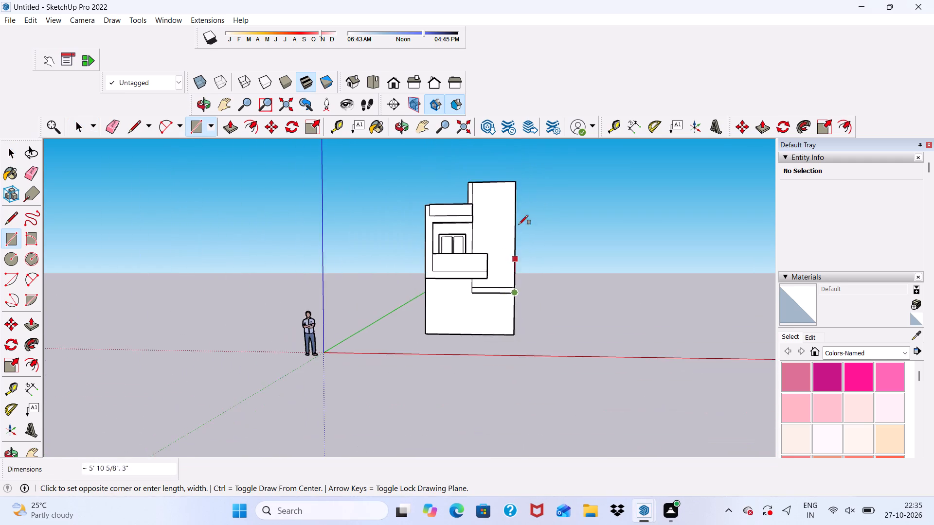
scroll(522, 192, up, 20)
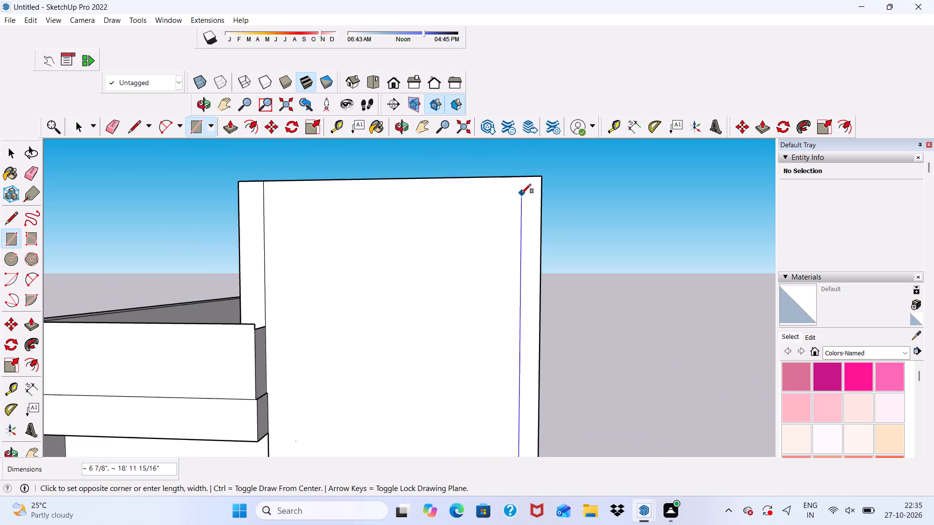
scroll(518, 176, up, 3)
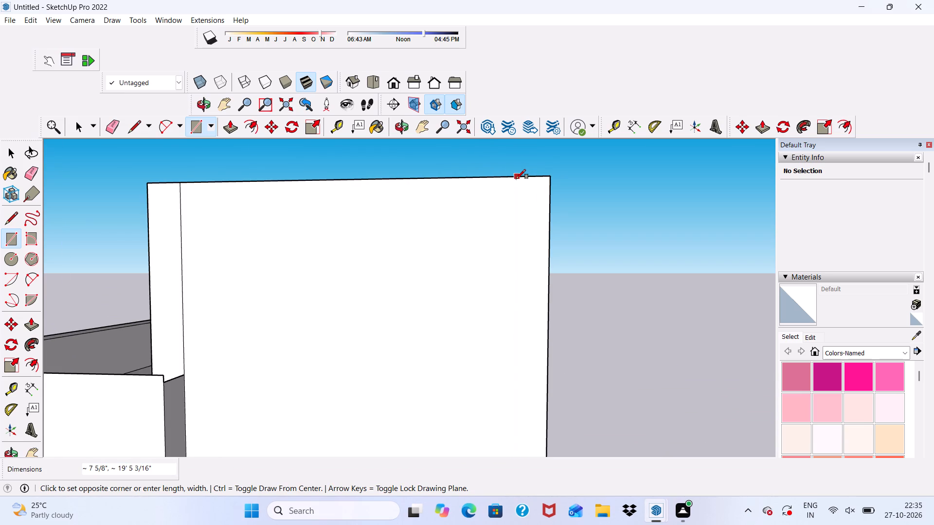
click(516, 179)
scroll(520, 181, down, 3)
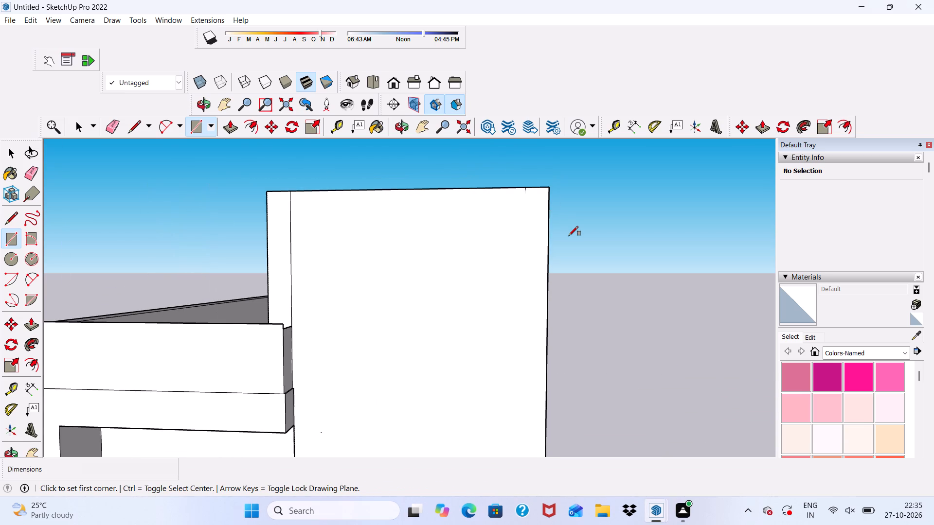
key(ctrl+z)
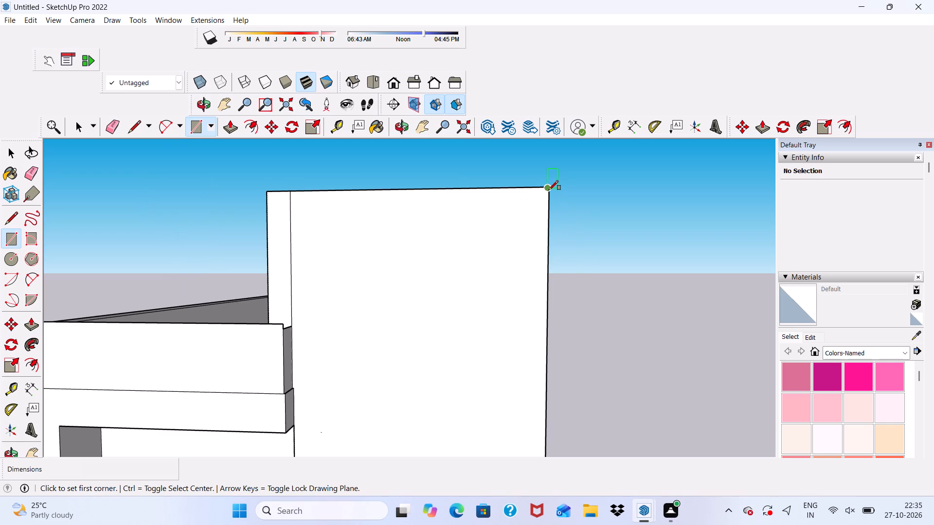
Draw a vertical strip about 1' wide and 19' tall along the tall wall block's outer edge, from its top corner down into the bottom band.
click(548, 189)
scroll(496, 224, down, 3)
scroll(509, 272, down, 6)
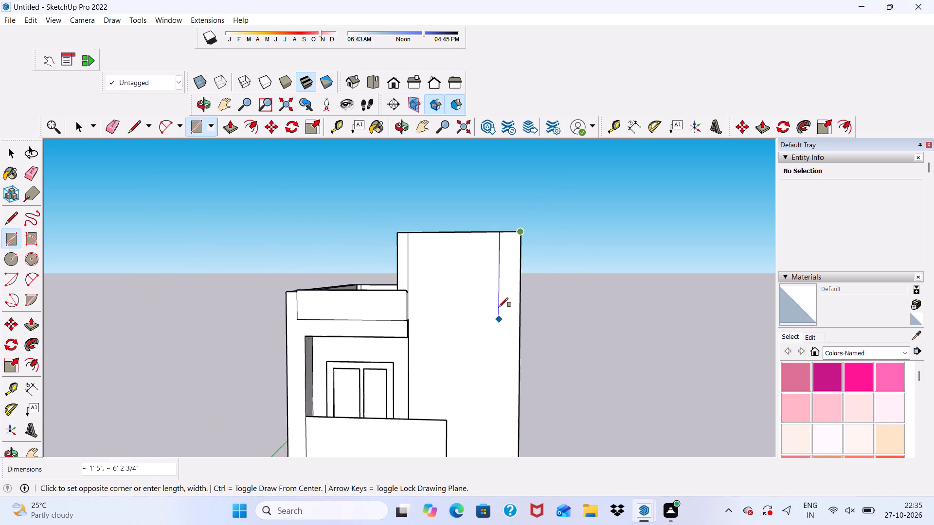
scroll(499, 307, down, 8)
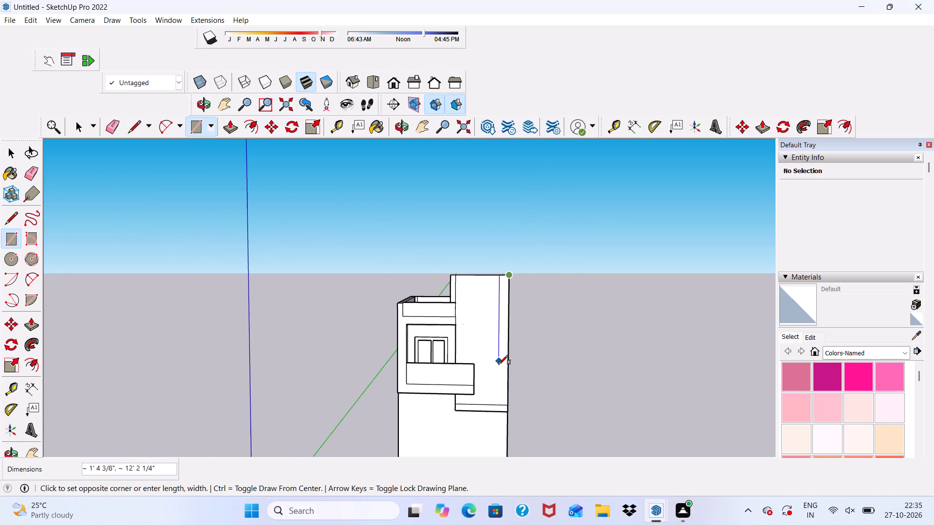
scroll(496, 399, up, 10)
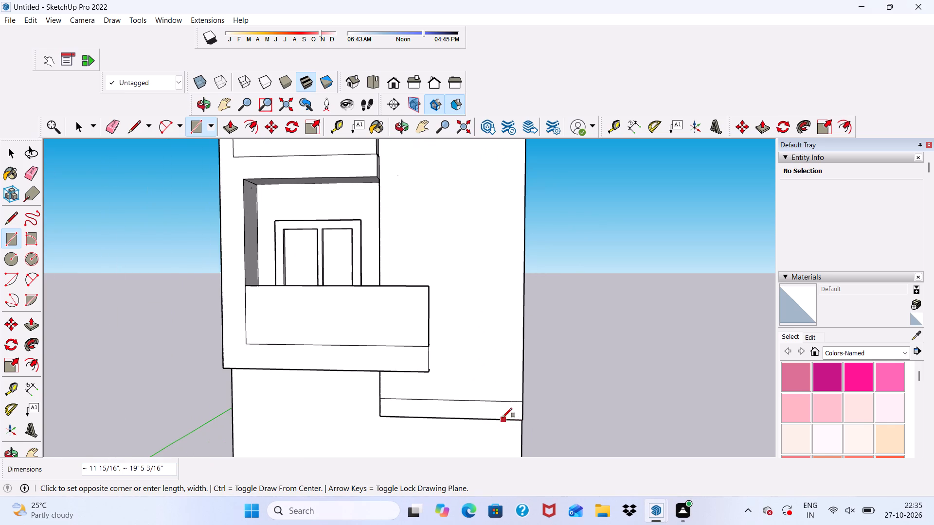
scroll(499, 406, up, 3)
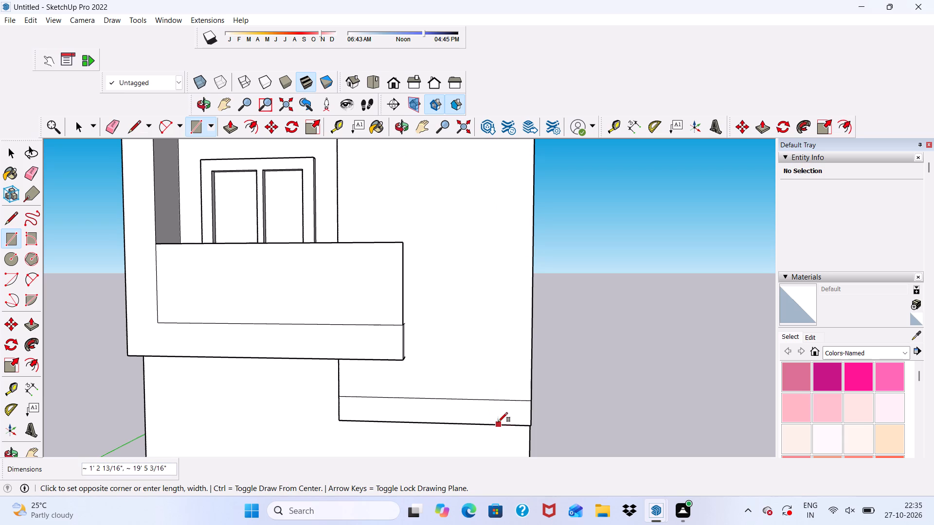
scroll(473, 419, up, 1)
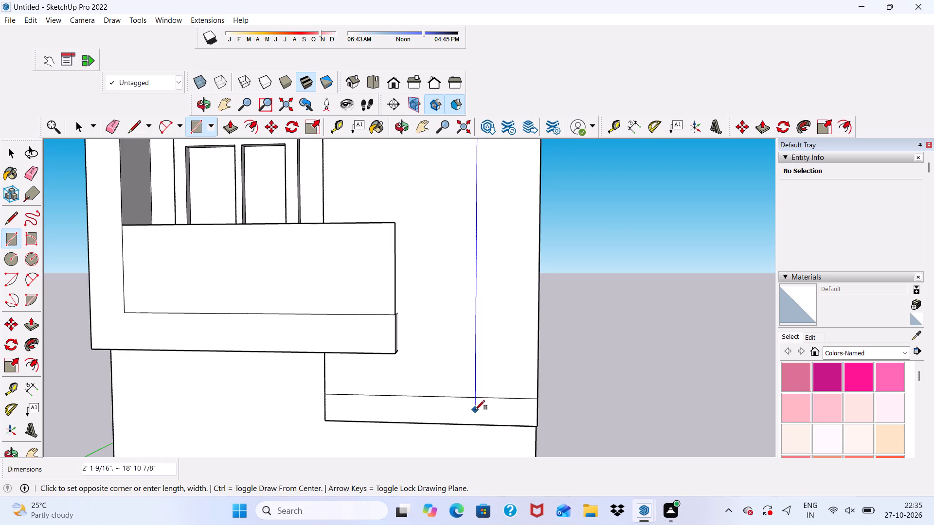
click(505, 418)
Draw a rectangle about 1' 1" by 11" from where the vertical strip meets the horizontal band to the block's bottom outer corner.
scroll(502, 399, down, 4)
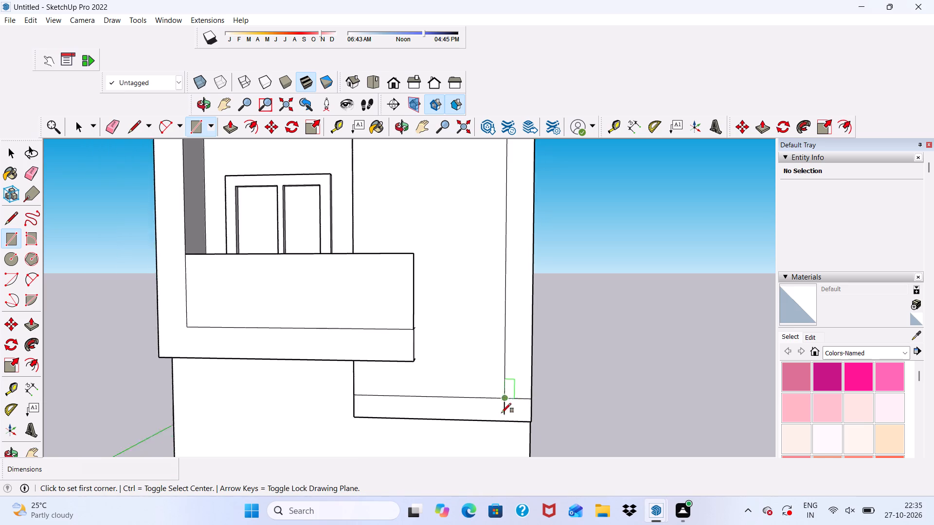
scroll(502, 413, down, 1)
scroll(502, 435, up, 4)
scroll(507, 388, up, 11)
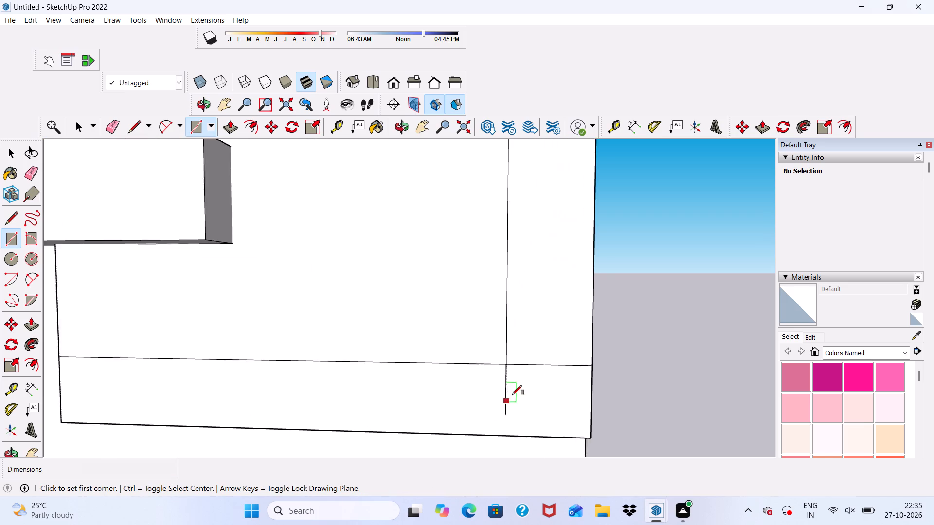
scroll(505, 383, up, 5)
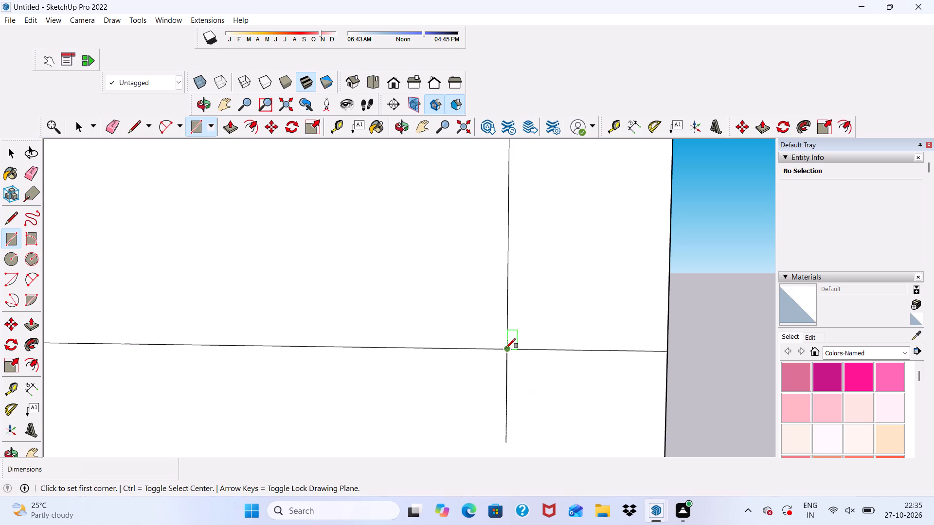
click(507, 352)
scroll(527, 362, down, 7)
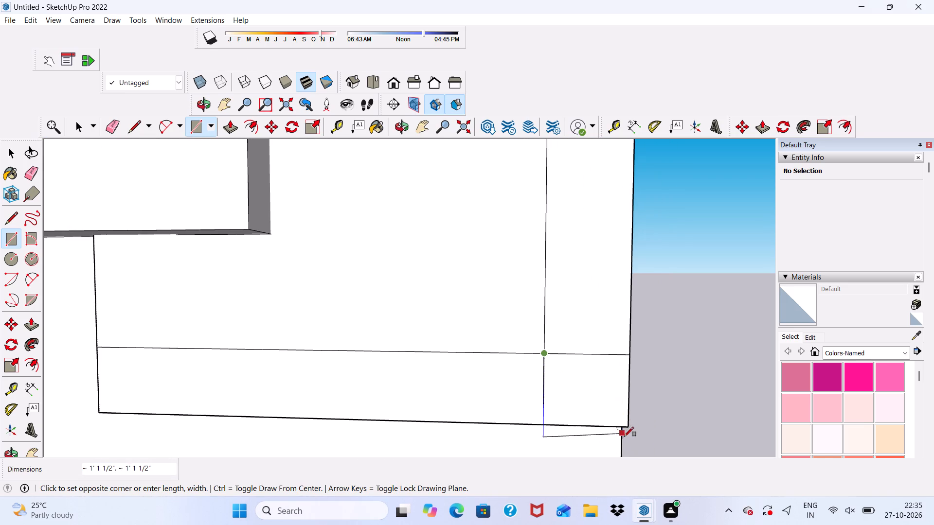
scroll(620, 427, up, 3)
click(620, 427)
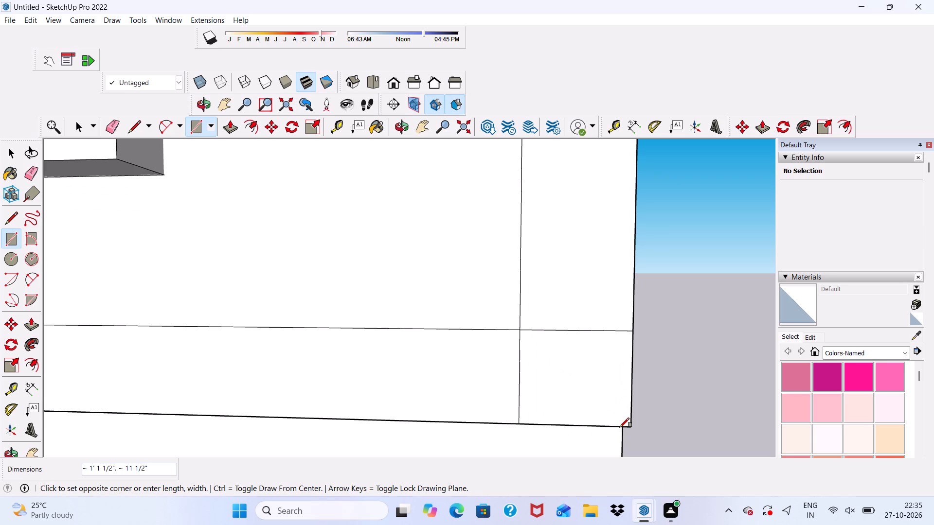
Erase the short horizontal and vertical edges inside the bottom outer corner so the strip and band form one L-shaped border.
click(108, 123)
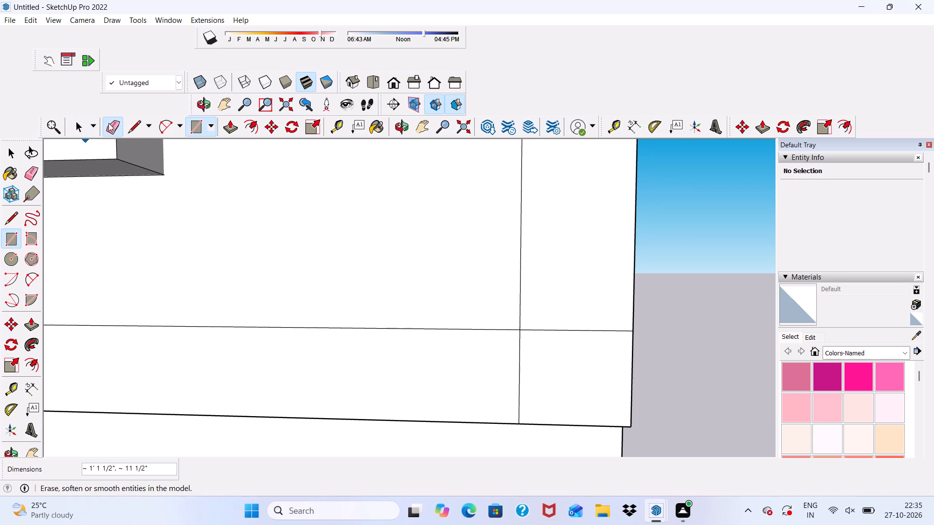
drag(563, 306, 533, 370)
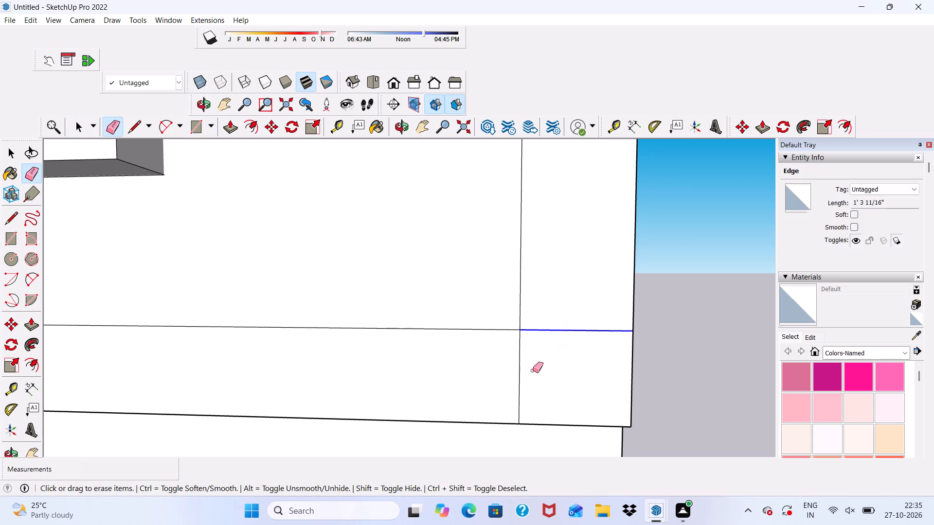
drag(533, 370, 504, 386)
drag(496, 388, 477, 391)
drag(512, 407, 526, 401)
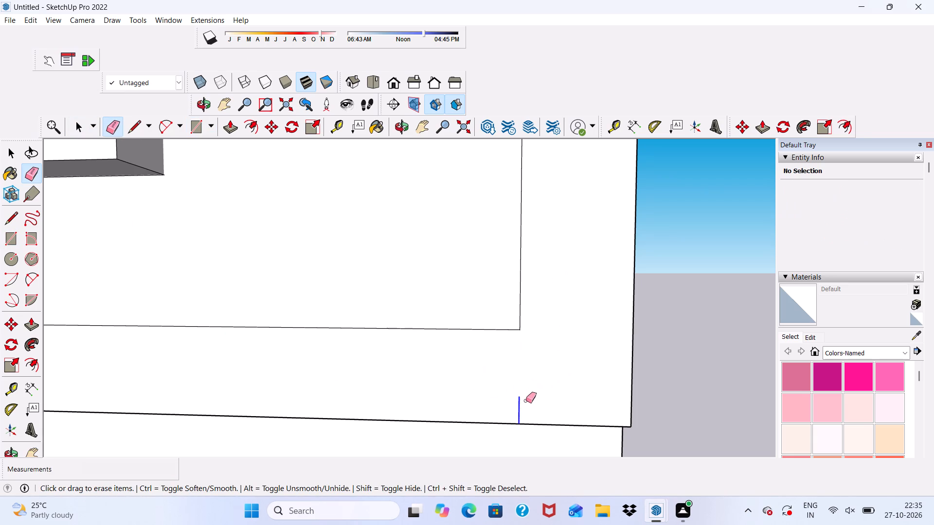
drag(526, 401, 528, 398)
scroll(529, 371, down, 14)
middle_drag(566, 324, 566, 356)
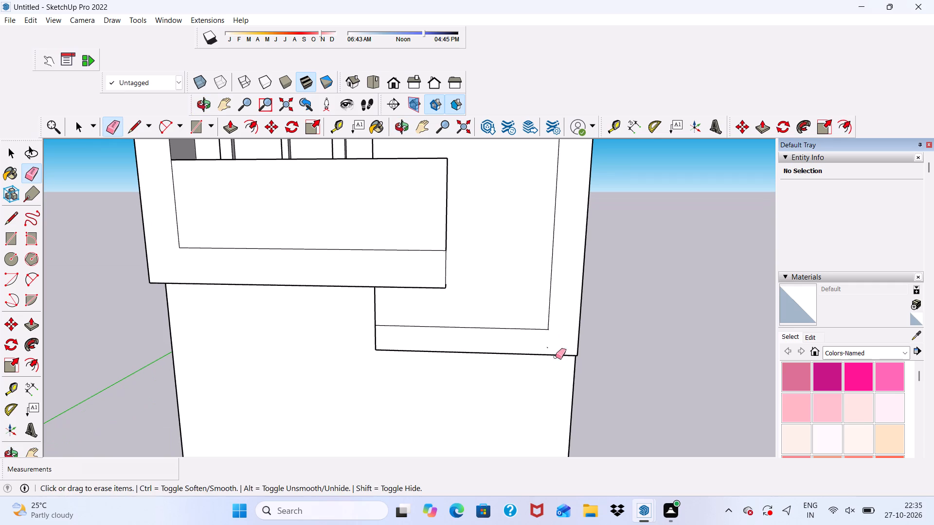
Push/Pull the L-shaped border on the tall wall block's front face outward by 1'.
click(230, 128)
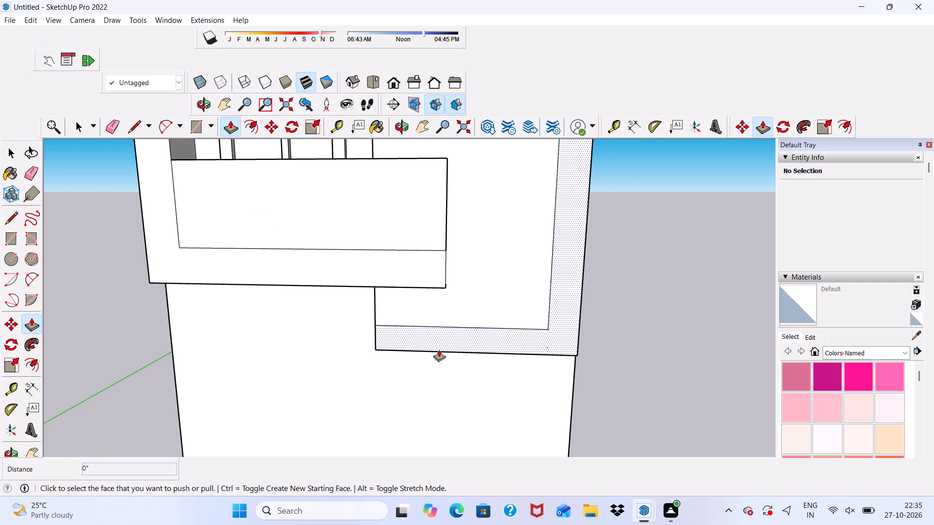
scroll(439, 350, up, 3)
click(434, 341)
scroll(486, 350, down, 1)
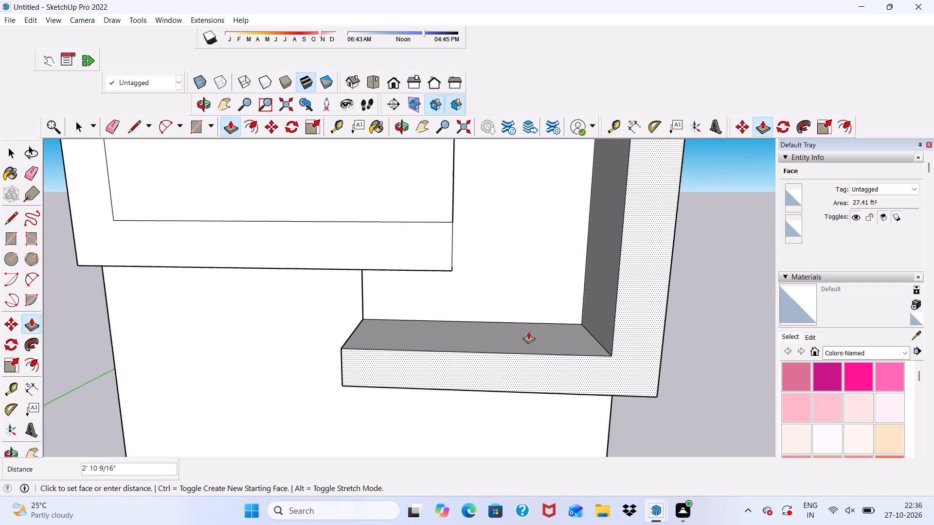
text(1')
key(Return)
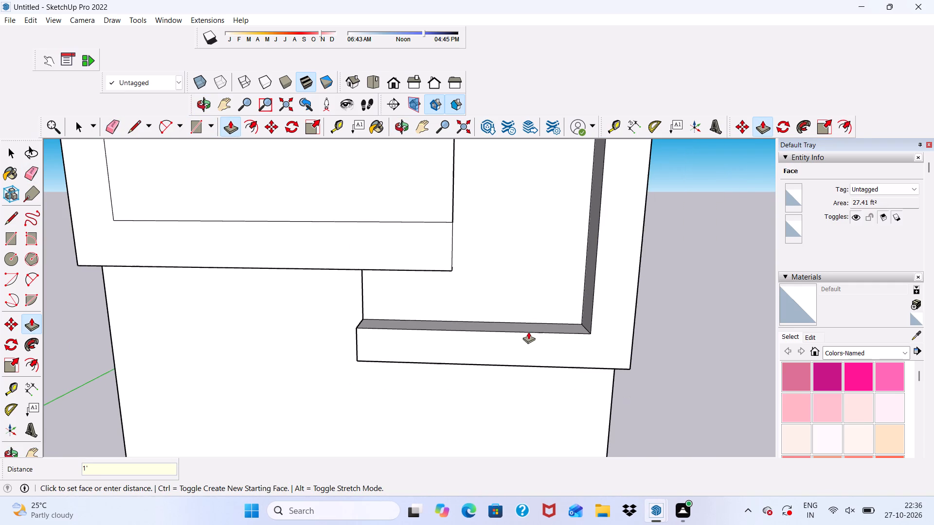
Erase the leftover vertical line near the inner edge of the tall wall block's front face, beside the roof parapet.
scroll(511, 345, down, 20)
scroll(511, 345, down, 1)
scroll(488, 298, up, 2)
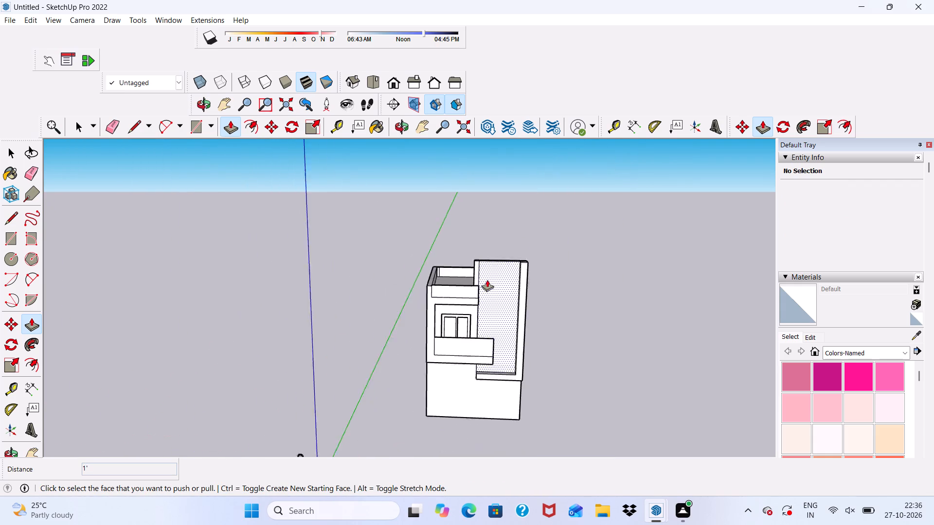
scroll(487, 280, up, 9)
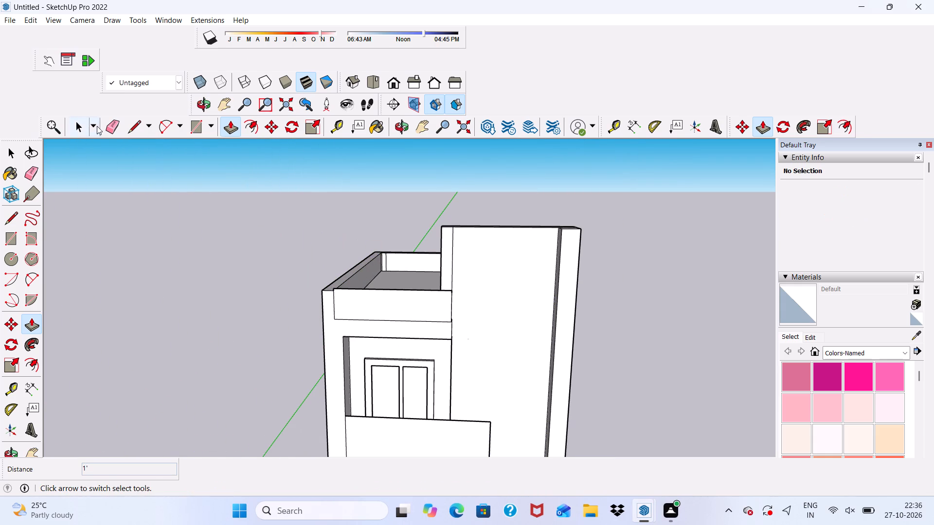
click(109, 126)
scroll(256, 238, up, 3)
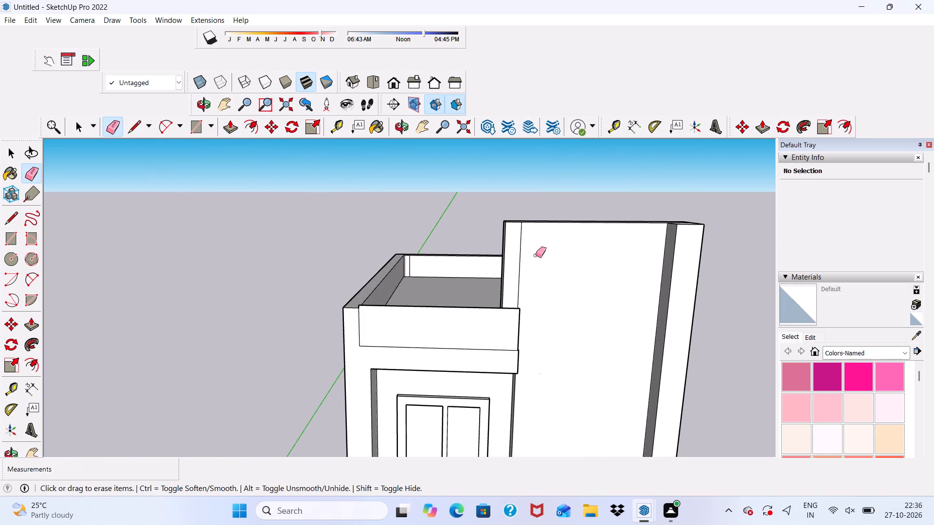
scroll(529, 257, up, 3)
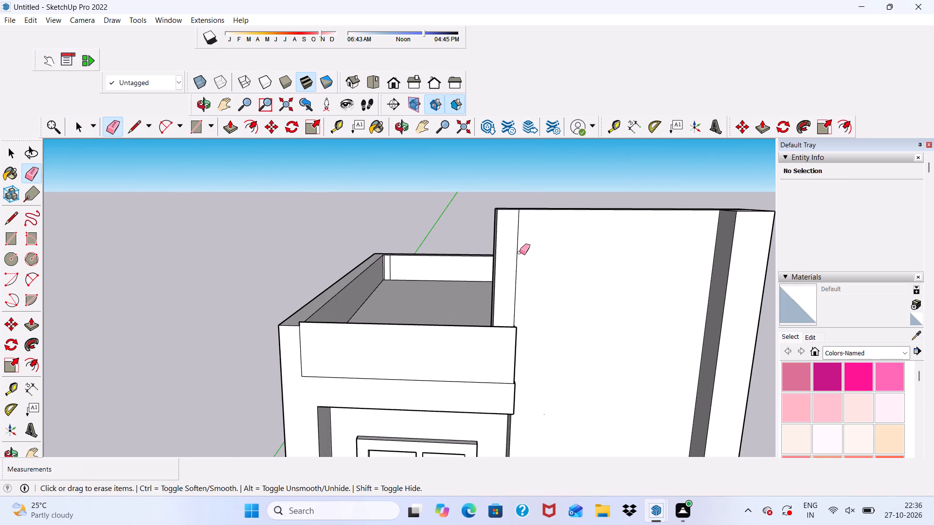
click(518, 252)
scroll(477, 238, down, 4)
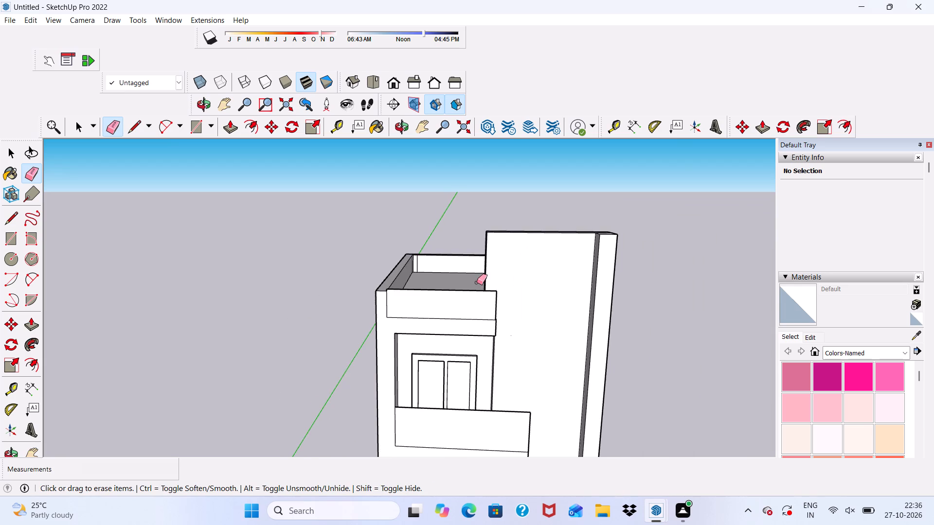
Erase the stray vertical edges at the inside corner of the roof parapet.
middle_drag(477, 282, 296, 333)
scroll(544, 245, up, 7)
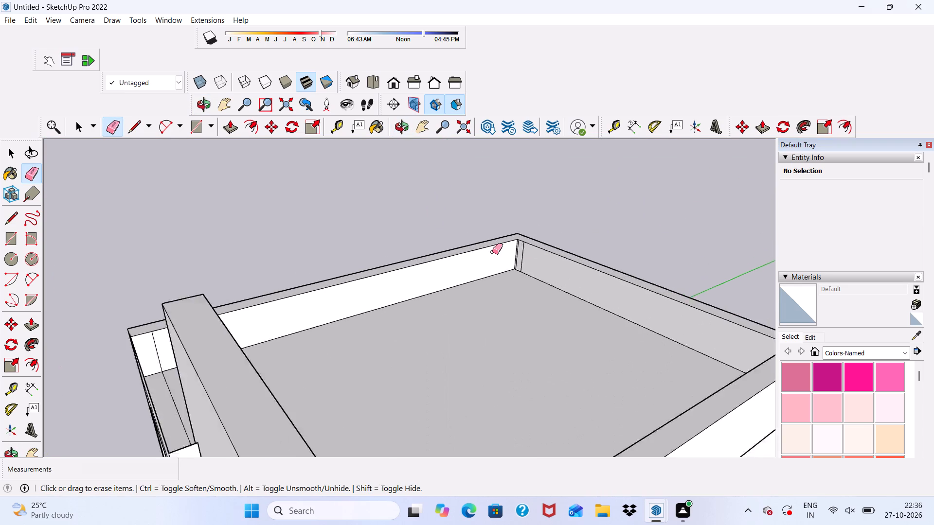
scroll(492, 252, up, 6)
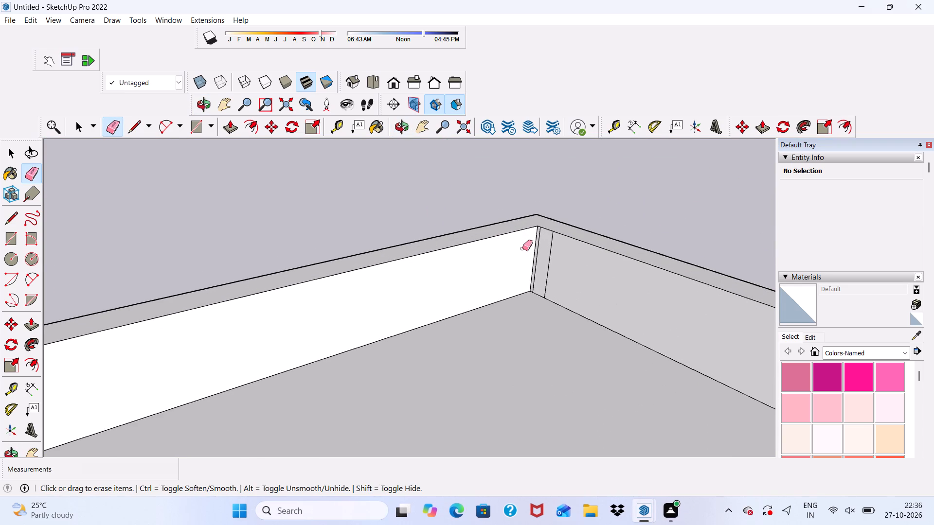
scroll(522, 248, up, 8)
drag(545, 245, 584, 276)
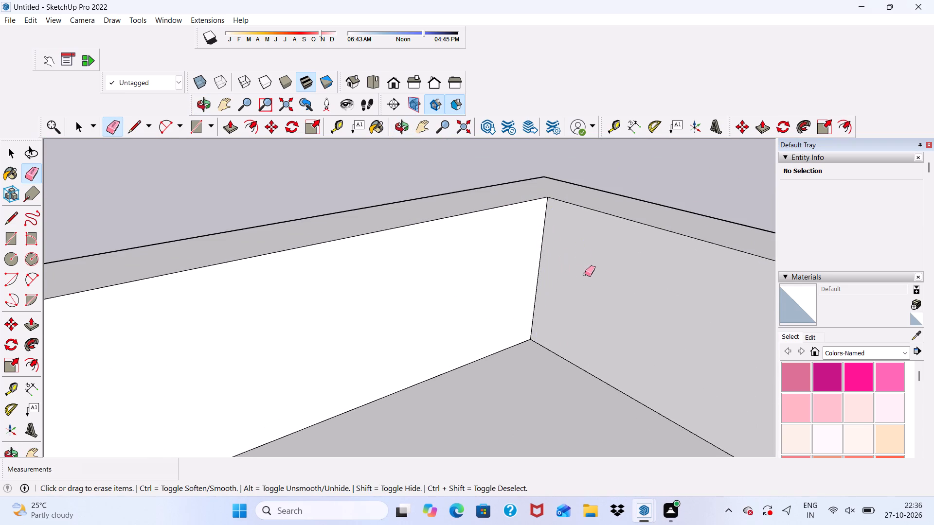
Erase the small stray marks on the main block's outer side wall, below the parapet near the front corner.
scroll(495, 244, down, 6)
scroll(418, 255, down, 5)
middle_drag(412, 284, 665, 291)
scroll(664, 280, up, 1)
scroll(662, 276, down, 6)
scroll(554, 300, down, 12)
middle_drag(612, 350, 612, 261)
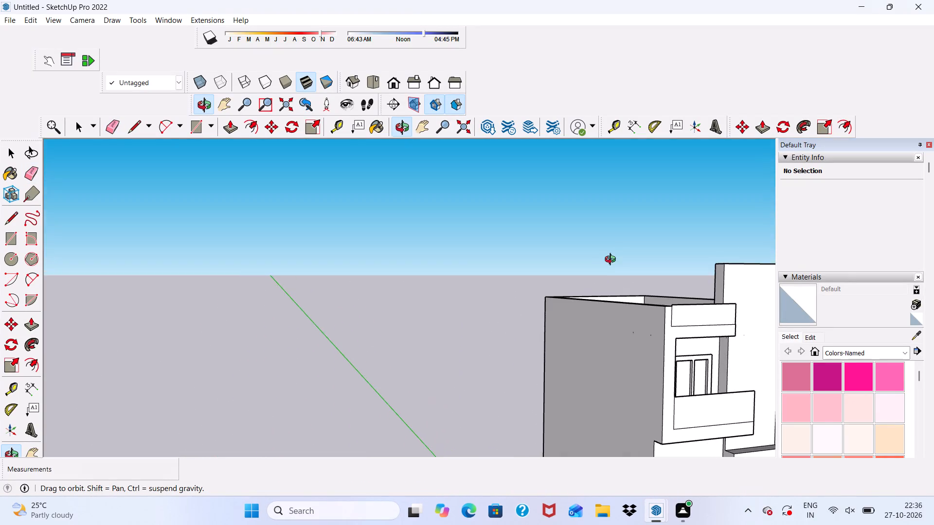
middle_drag(612, 261, 636, 387)
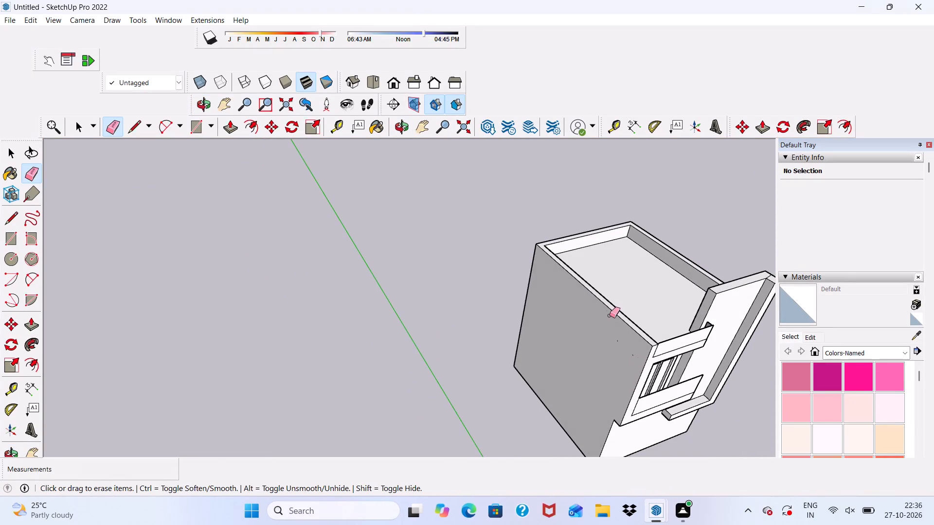
scroll(611, 361, up, 3)
scroll(613, 354, down, 1)
scroll(615, 350, up, 2)
drag(615, 332, 634, 356)
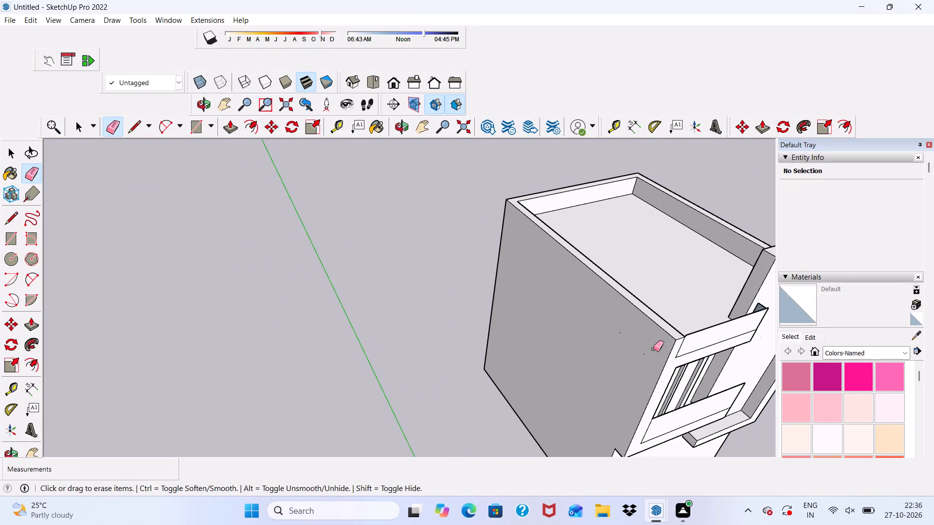
drag(652, 353, 647, 363)
drag(640, 352, 647, 368)
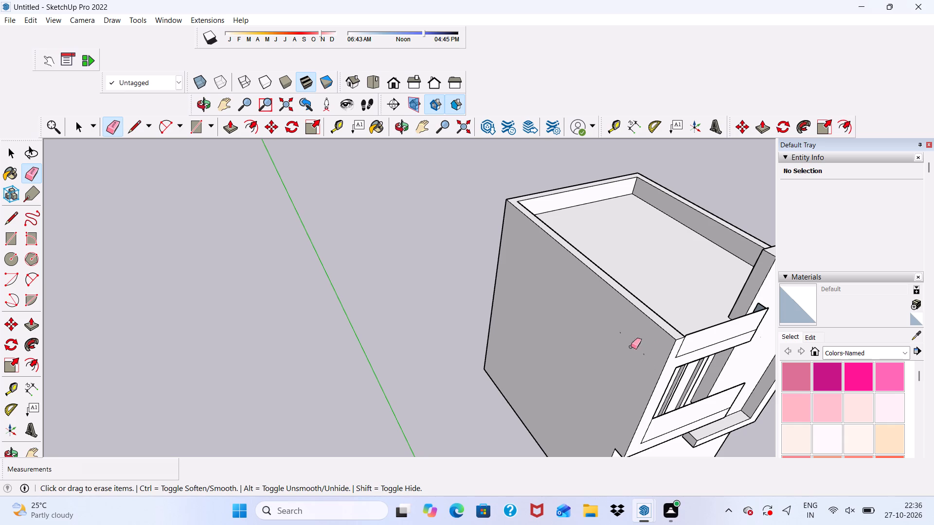
drag(620, 331, 631, 347)
drag(638, 346, 647, 368)
drag(638, 355, 641, 357)
drag(641, 357, 648, 367)
Erase the remaining tiny stray mark on the outer side wall near the front corner.
scroll(574, 424, down, 1)
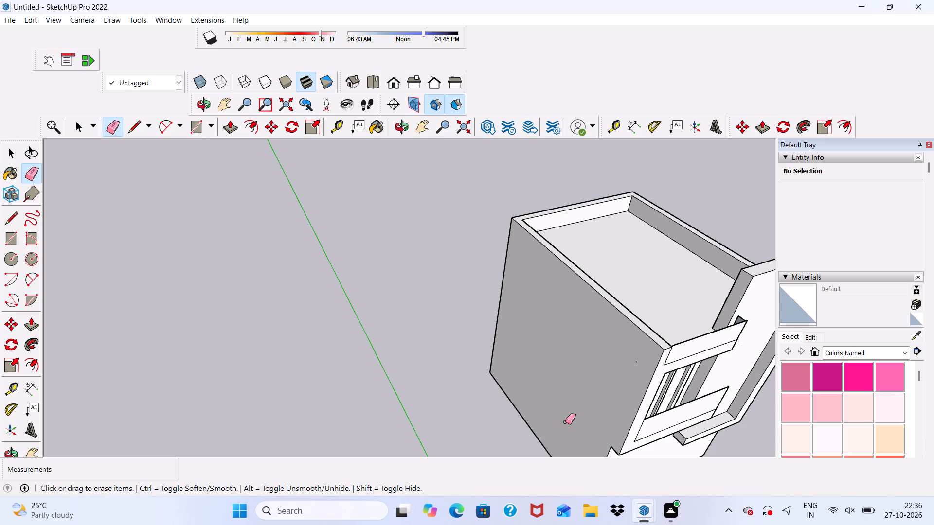
scroll(548, 431, down, 1)
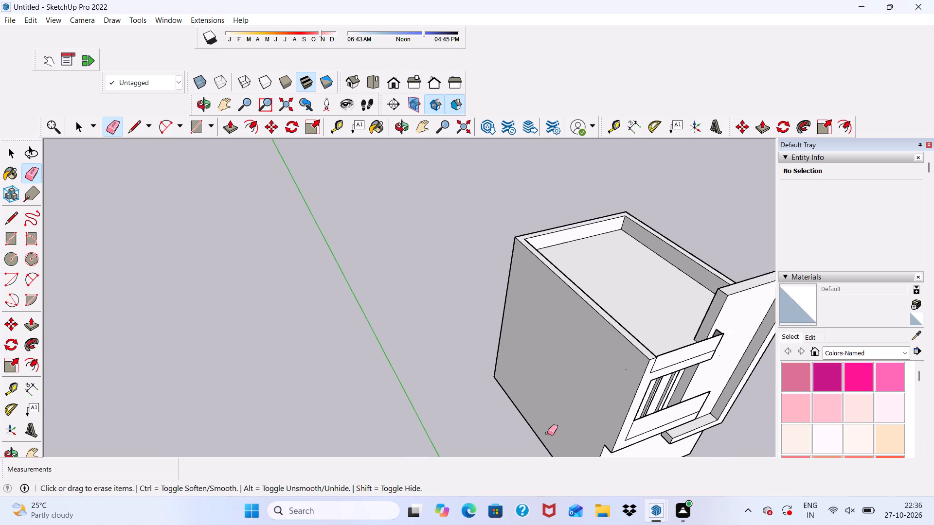
scroll(547, 433, down, 1)
scroll(503, 355, down, 3)
middle_drag(517, 363, 403, 209)
key(space)
scroll(641, 334, up, 5)
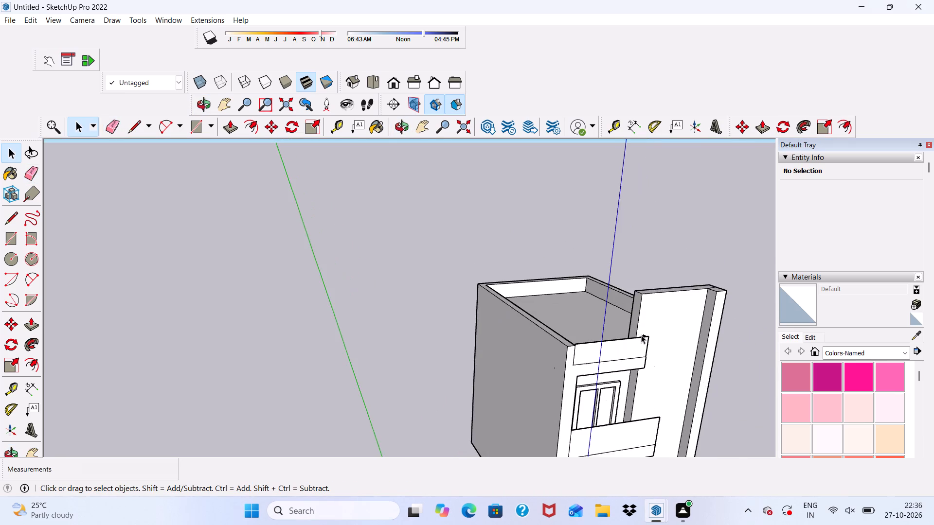
scroll(641, 335, up, 4)
scroll(634, 323, down, 4)
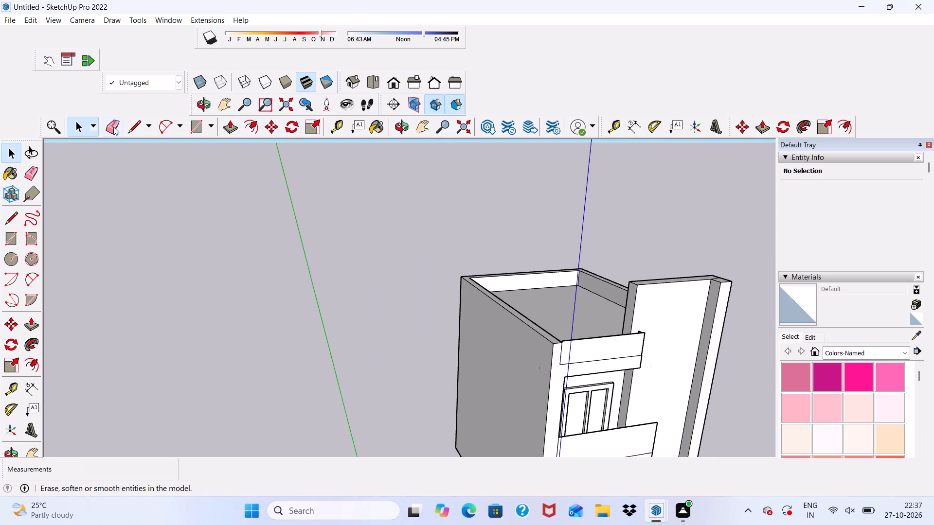
click(113, 125)
scroll(457, 367, up, 2)
scroll(611, 363, up, 7)
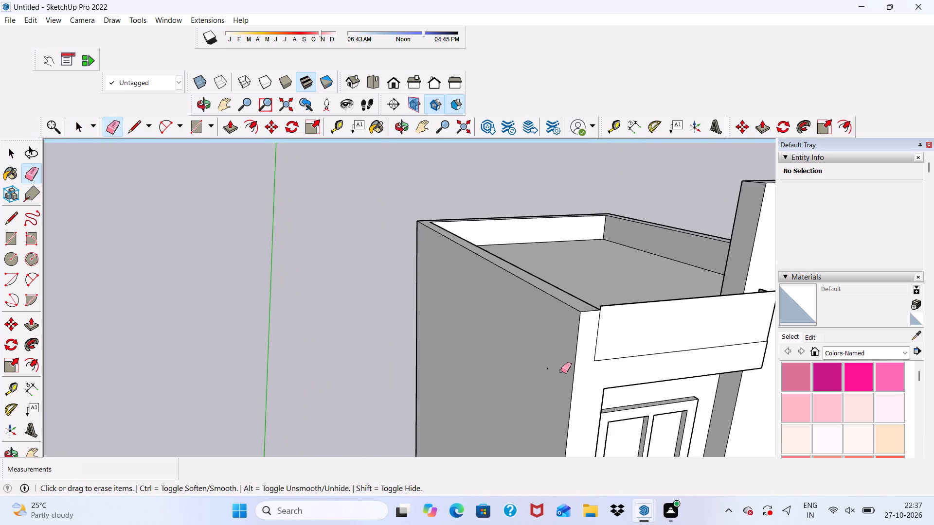
drag(556, 361, 535, 386)
drag(543, 367, 547, 377)
drag(531, 332, 543, 381)
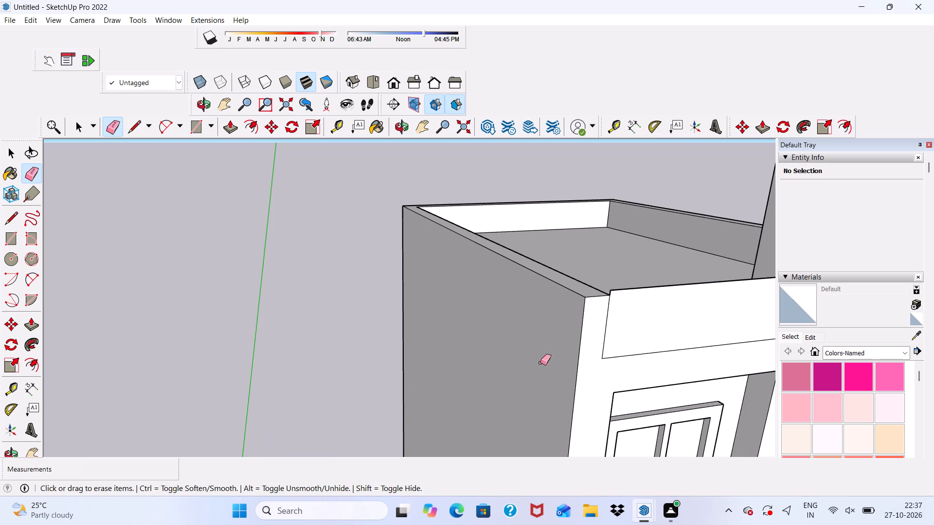
drag(539, 350, 539, 361)
drag(537, 349, 541, 378)
scroll(551, 384, up, 8)
drag(569, 374, 569, 382)
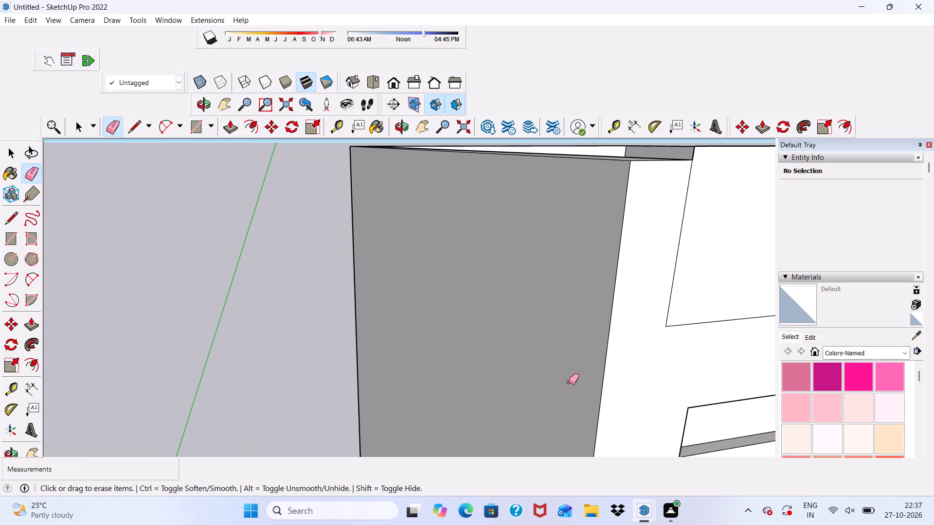
drag(569, 382, 569, 383)
drag(566, 376, 565, 386)
drag(562, 377, 564, 385)
Inspect the outer side wall and the front facade from several angles for leftover stray geometry.
scroll(544, 366, down, 9)
middle_drag(474, 301, 638, 289)
scroll(322, 321, up, 1)
scroll(323, 318, down, 5)
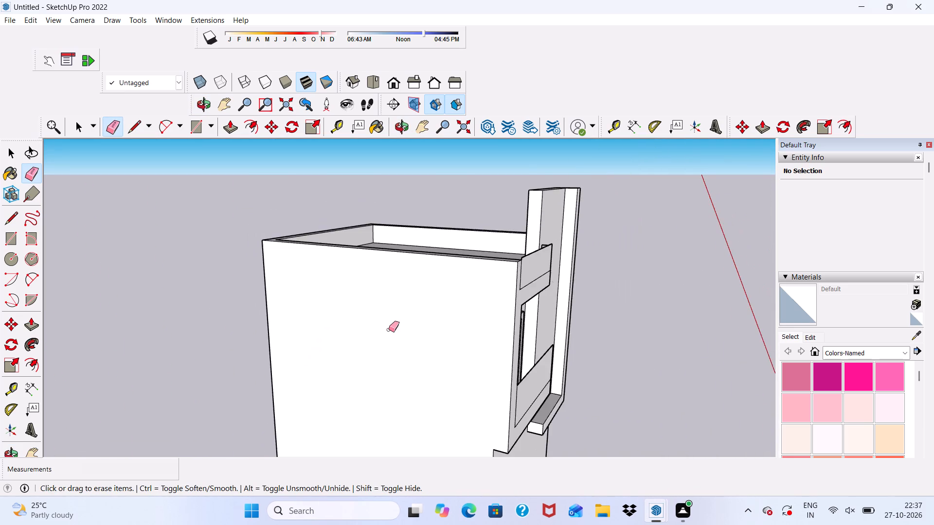
middle_drag(389, 330, 236, 356)
scroll(361, 278, down, 2)
key(space)
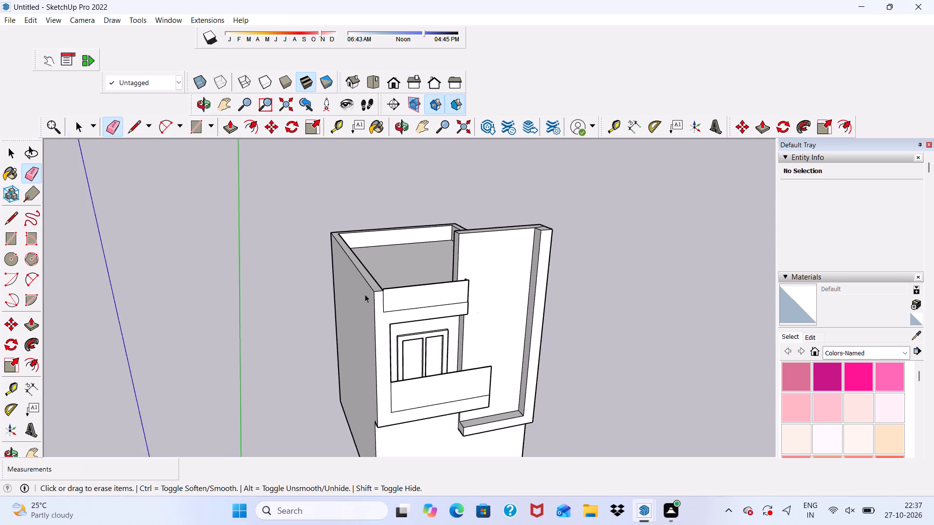
scroll(365, 294, up, 4)
scroll(365, 297, down, 3)
middle_drag(370, 326, 289, 332)
scroll(298, 306, down, 5)
middle_drag(355, 392, 367, 315)
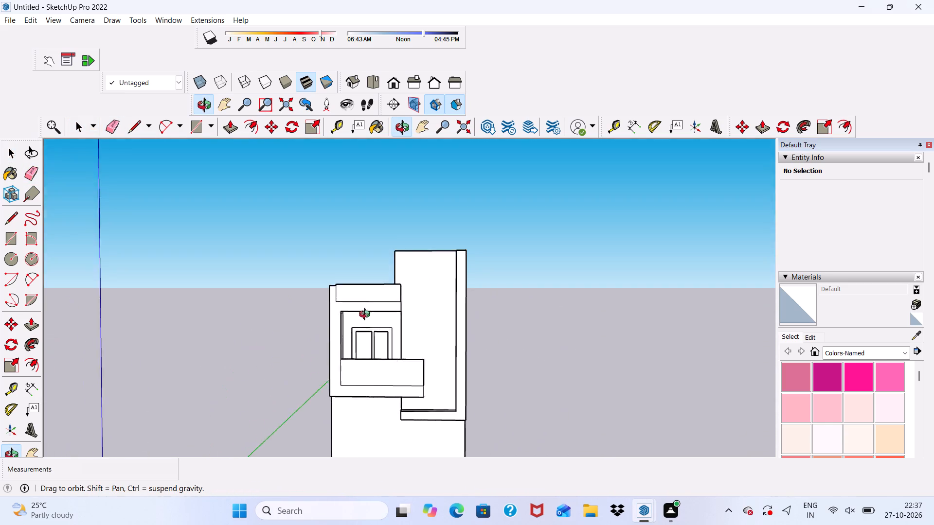
middle_drag(367, 315, 393, 270)
scroll(420, 307, up, 2)
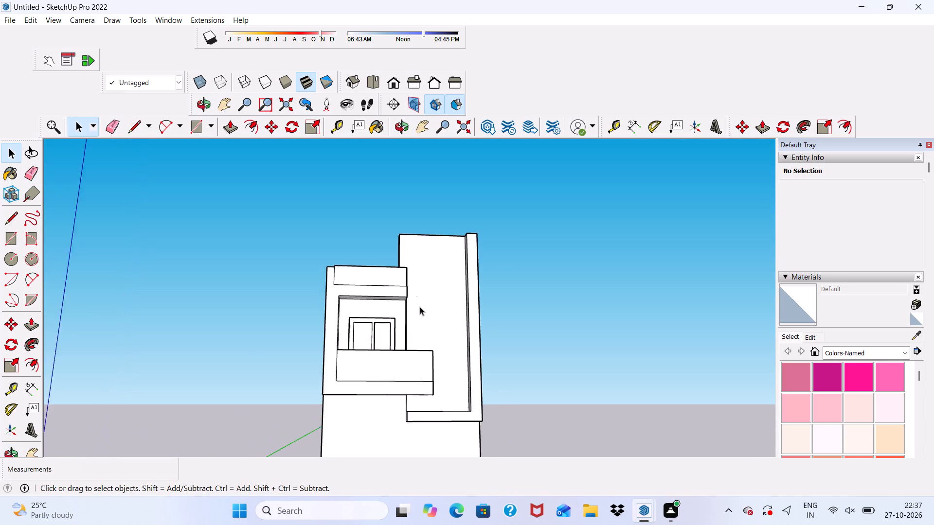
scroll(420, 307, up, 2)
scroll(420, 307, down, 4)
scroll(413, 269, up, 1)
scroll(440, 302, up, 4)
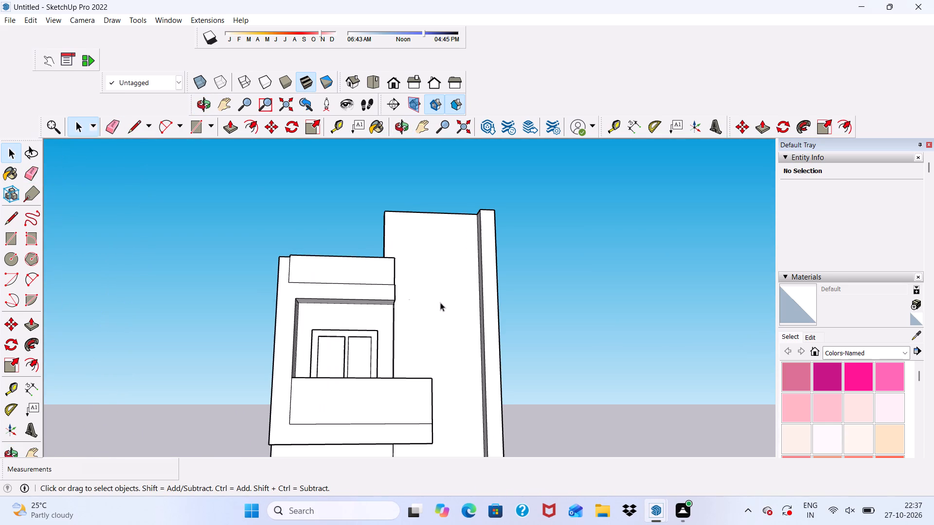
Draw a tall narrow rectangle, about 15' 4" by 2', on the tall wall block's front face beside the raised vertical border.
click(193, 131)
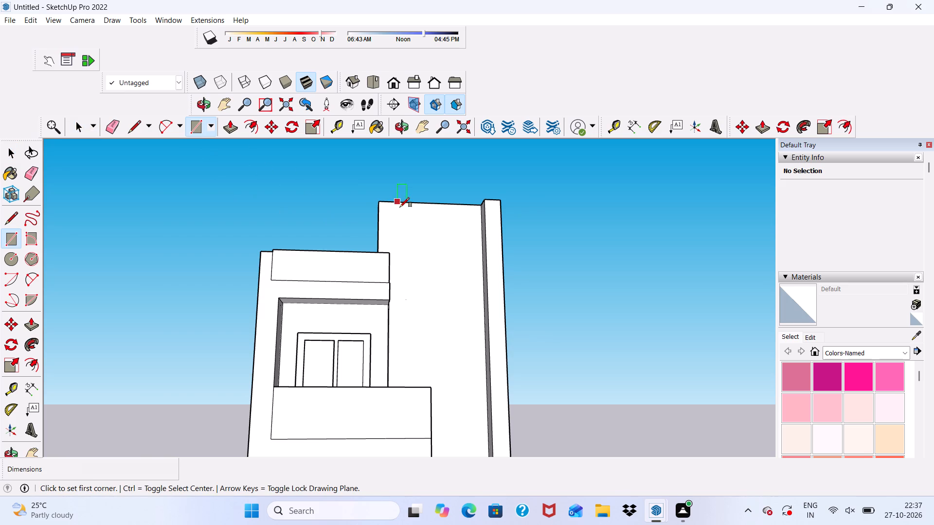
scroll(405, 214, up, 6)
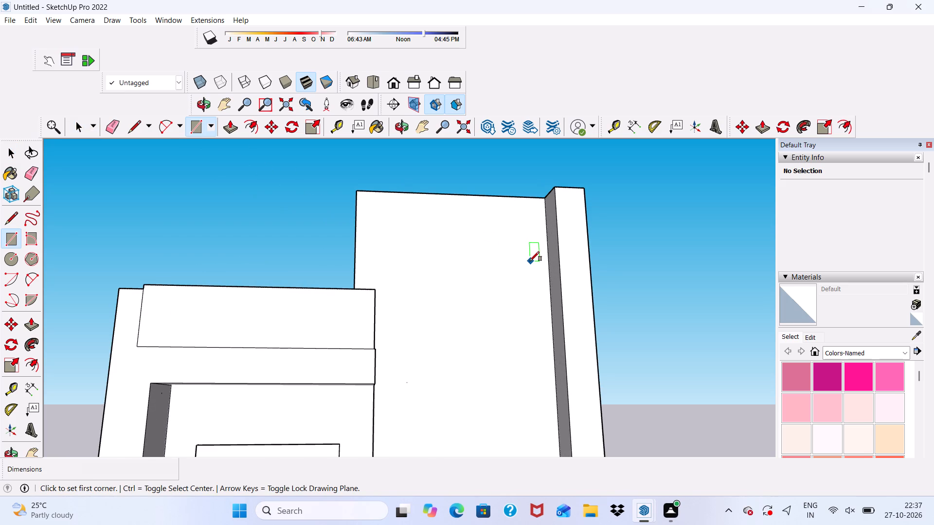
click(530, 253)
scroll(501, 258, down, 9)
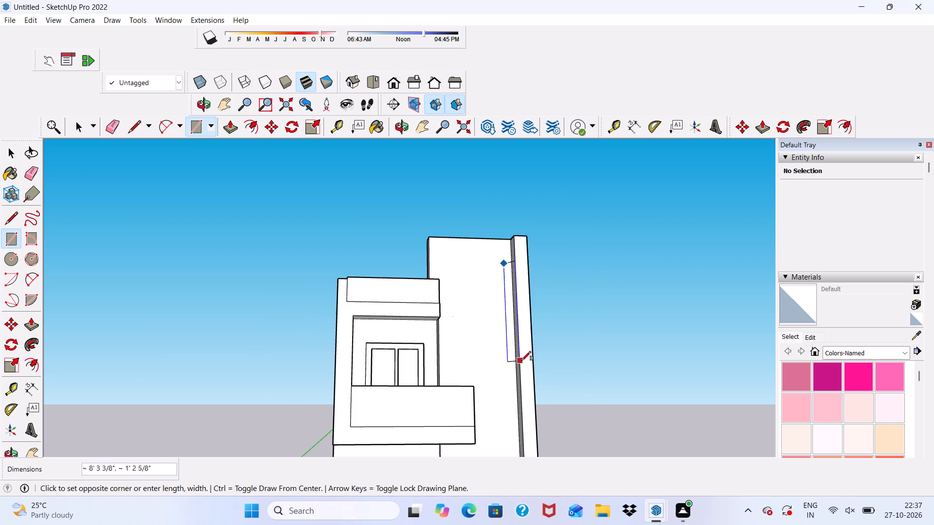
scroll(521, 361, up, 3)
scroll(502, 386, down, 3)
scroll(490, 391, up, 4)
scroll(481, 286, down, 5)
scroll(479, 356, up, 4)
scroll(476, 434, up, 2)
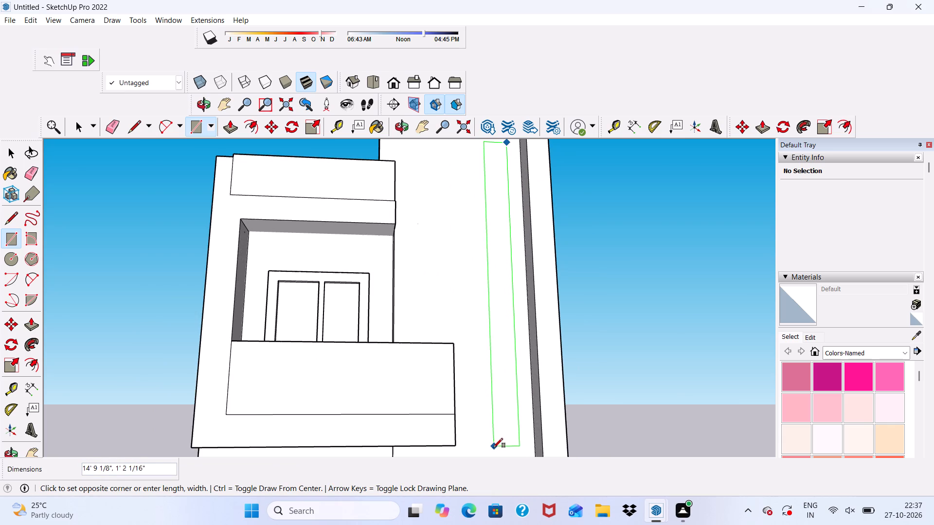
scroll(493, 449, up, 2)
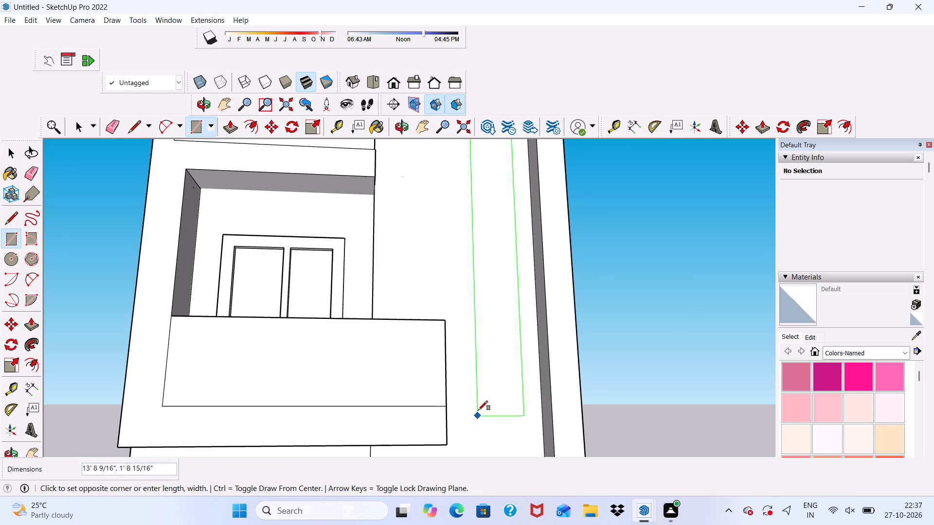
scroll(478, 410, down, 5)
scroll(501, 310, up, 3)
scroll(499, 332, down, 8)
scroll(494, 366, up, 2)
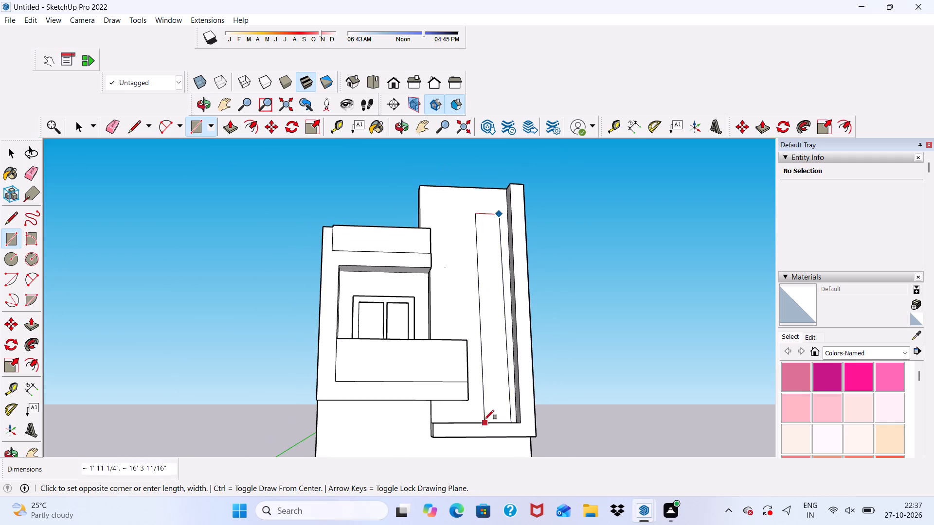
scroll(485, 417, up, 6)
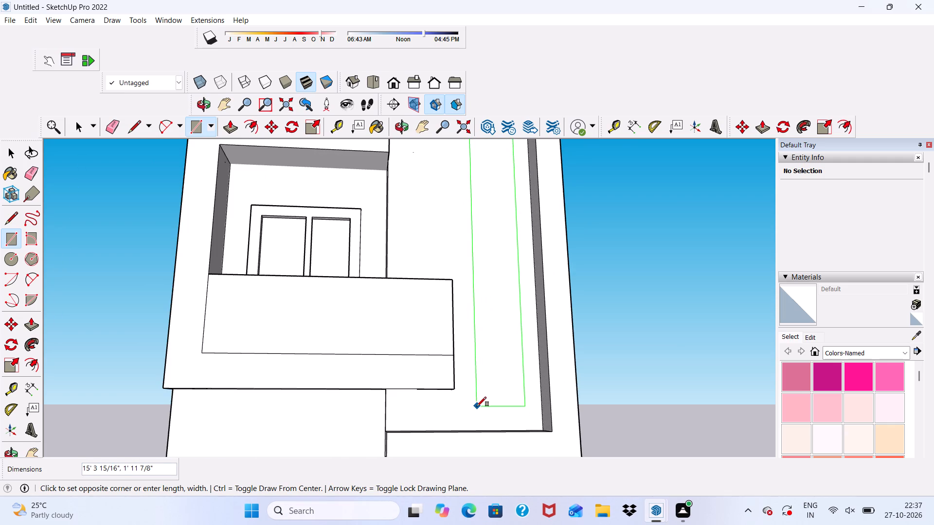
click(477, 406)
scroll(493, 364, down, 5)
key(space)
Offset the tall rectangle's outline outward by about 4" to form a surrounding frame.
scroll(490, 201, up, 4)
click(490, 198)
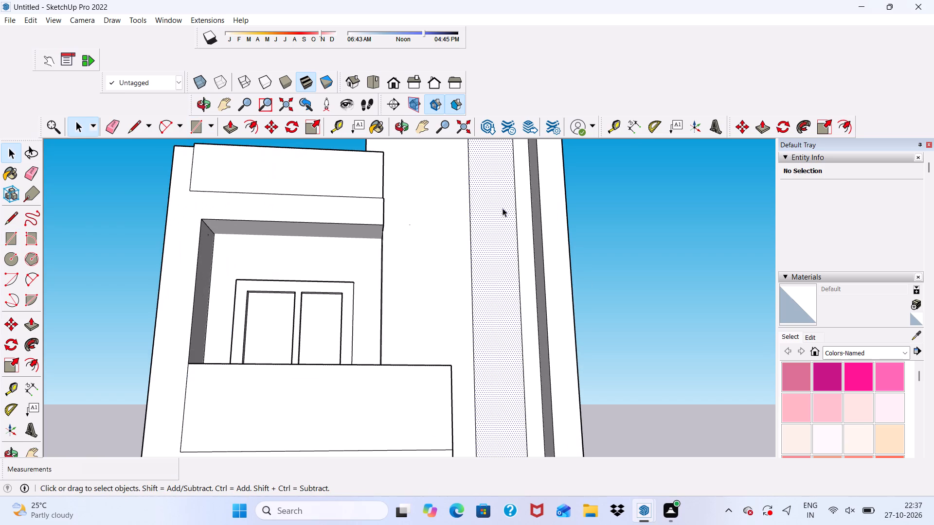
click(251, 128)
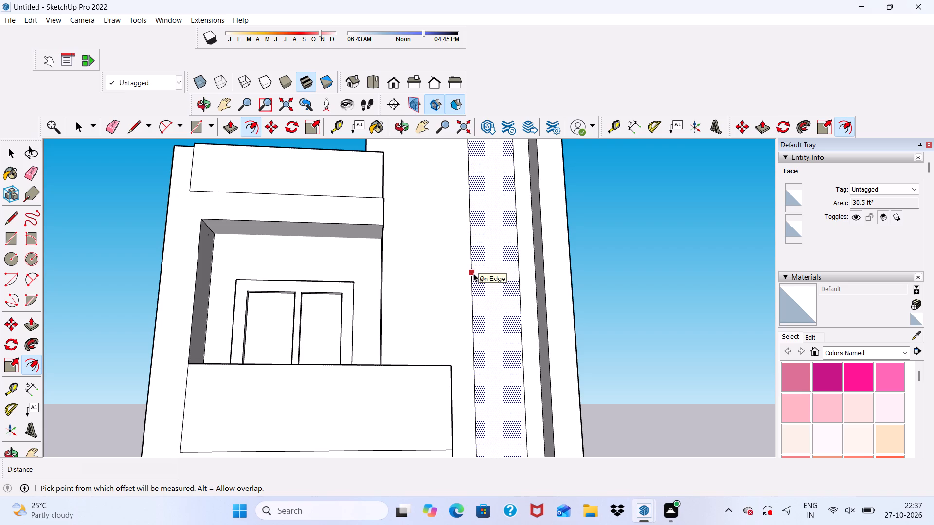
click(475, 274)
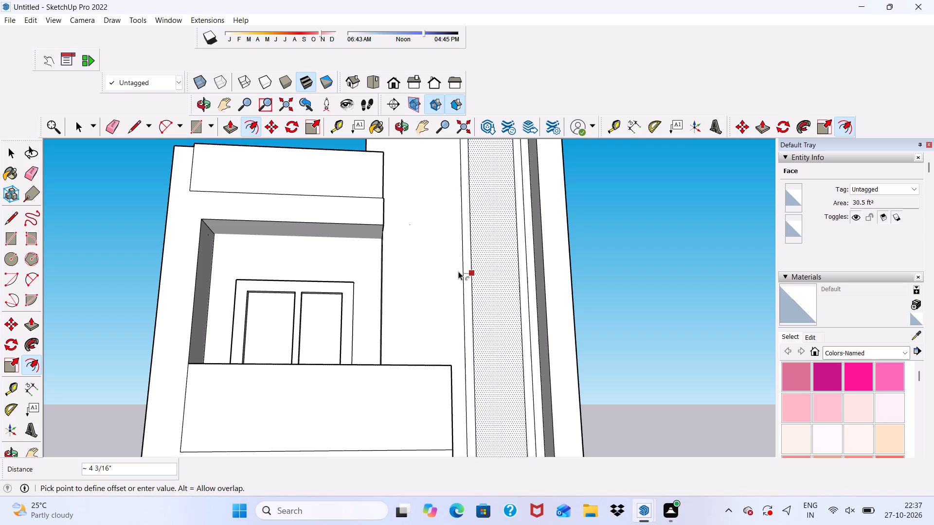
scroll(465, 255, down, 4)
scroll(485, 268, up, 6)
scroll(467, 255, down, 1)
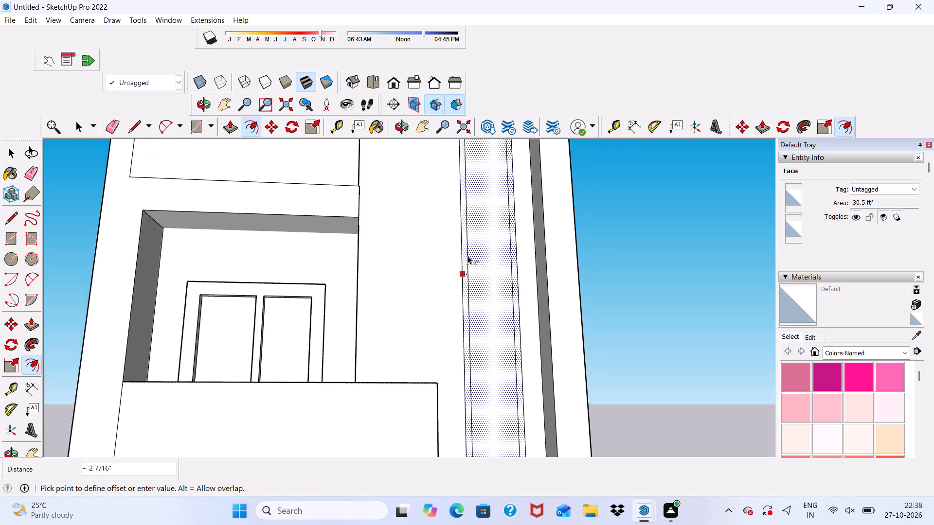
scroll(467, 256, down, 1)
scroll(471, 256, up, 5)
scroll(471, 256, down, 10)
scroll(492, 252, up, 3)
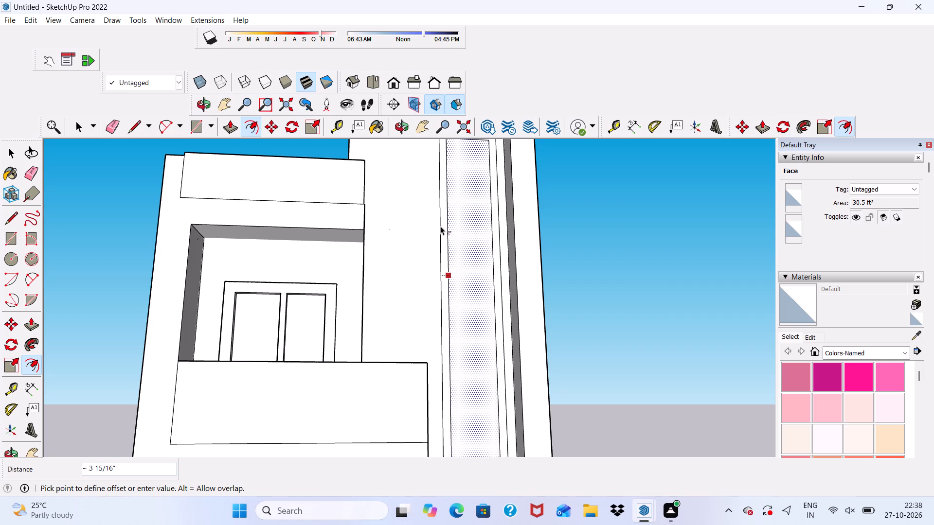
click(440, 226)
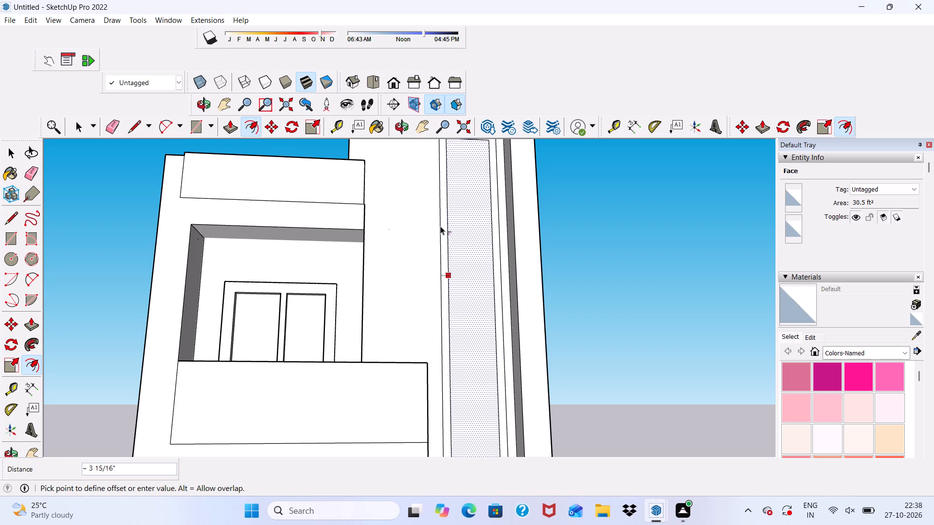
scroll(437, 228, down, 5)
key(space)
click(561, 235)
Examine the framed panel and the rest of the facade from several angles and distances.
scroll(515, 235, down, 4)
middle_drag(498, 246, 502, 301)
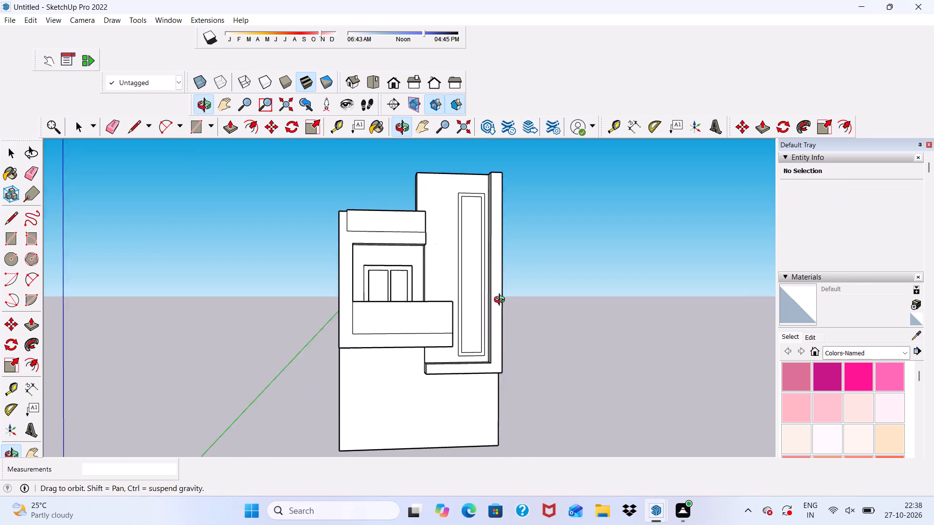
middle_drag(502, 301, 494, 327)
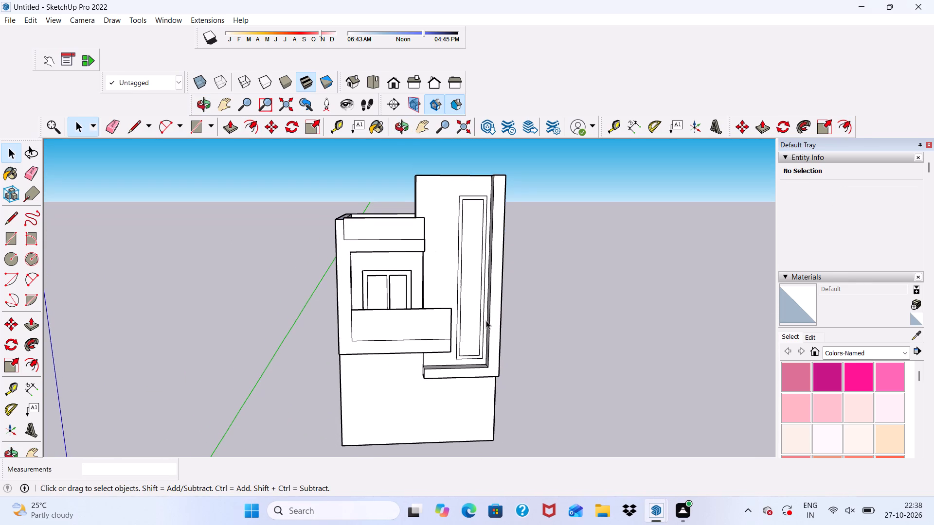
scroll(416, 234, up, 4)
scroll(499, 205, up, 3)
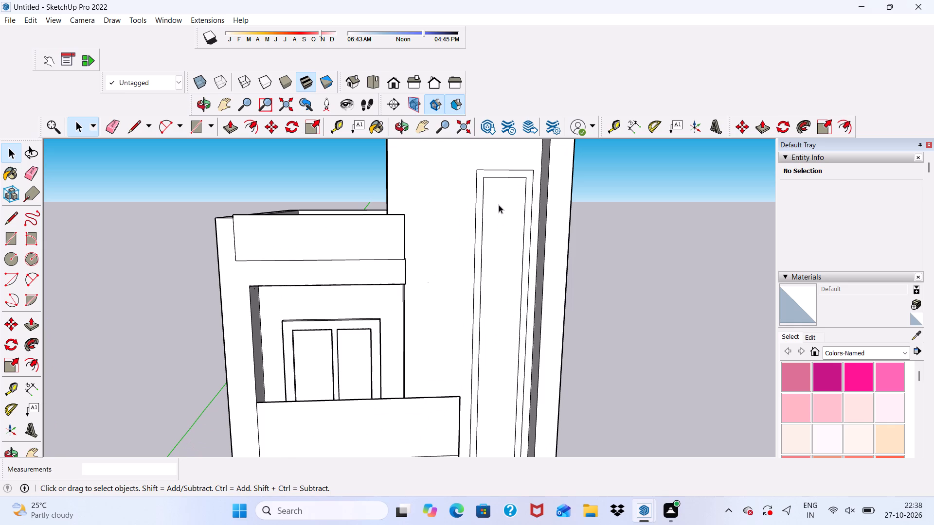
scroll(499, 205, down, 3)
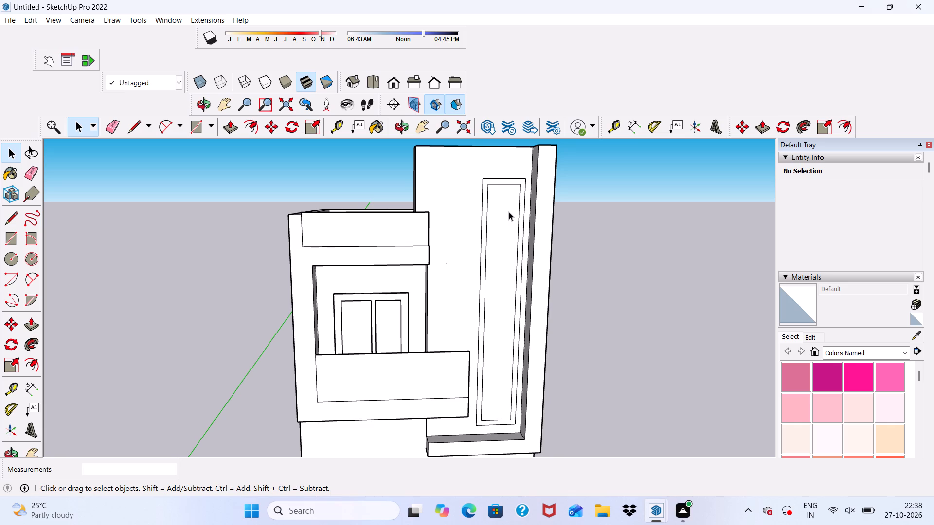
scroll(507, 217, up, 3)
scroll(507, 217, down, 1)
scroll(460, 190, up, 5)
scroll(478, 172, down, 1)
scroll(503, 171, up, 3)
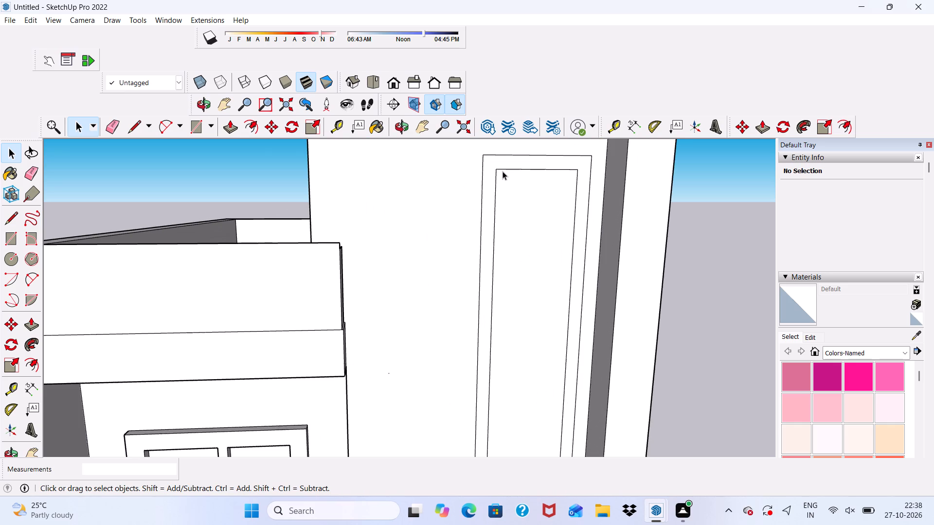
scroll(503, 164, up, 4)
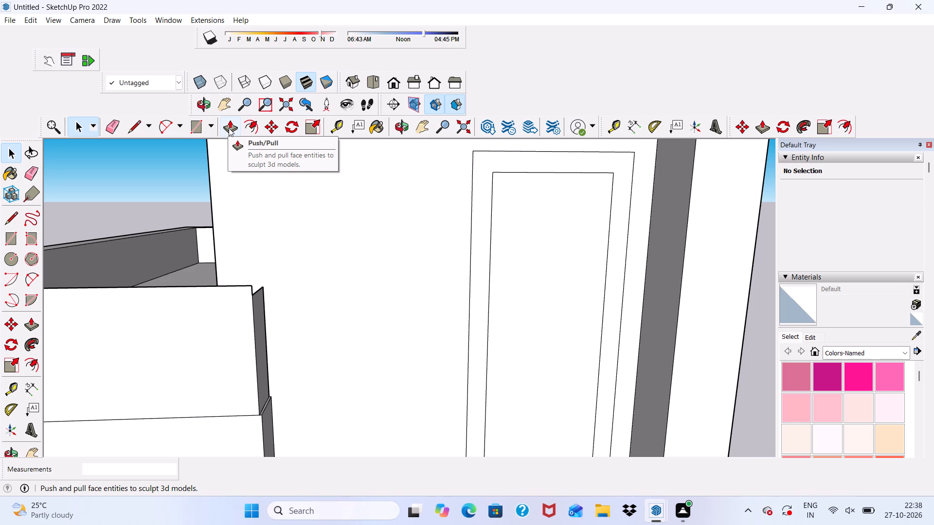
scroll(235, 160, up, 3)
scroll(235, 160, down, 4)
scroll(238, 210, up, 1)
middle_drag(238, 210, 238, 176)
scroll(238, 176, up, 1)
scroll(238, 176, down, 11)
middle_drag(264, 265, 285, 215)
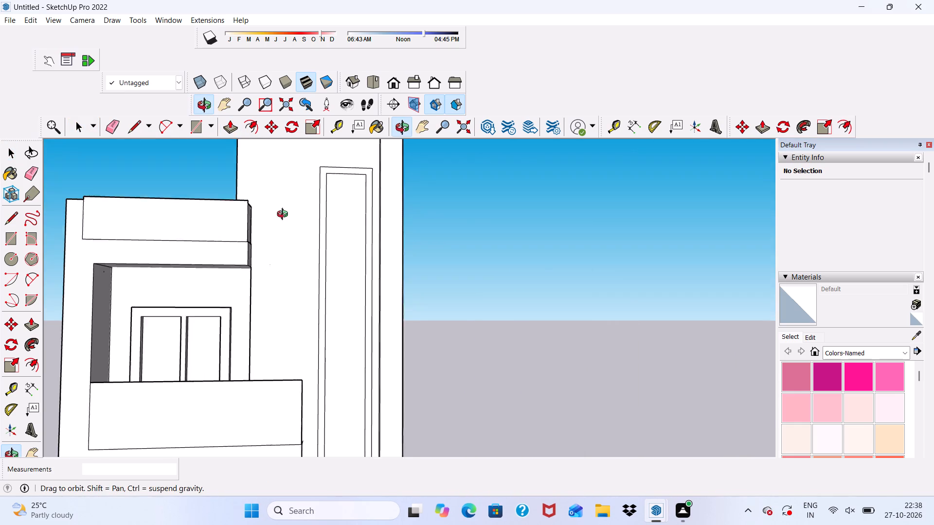
middle_drag(285, 215, 289, 206)
scroll(299, 256, up, 1)
scroll(317, 198, down, 4)
scroll(193, 142, up, 4)
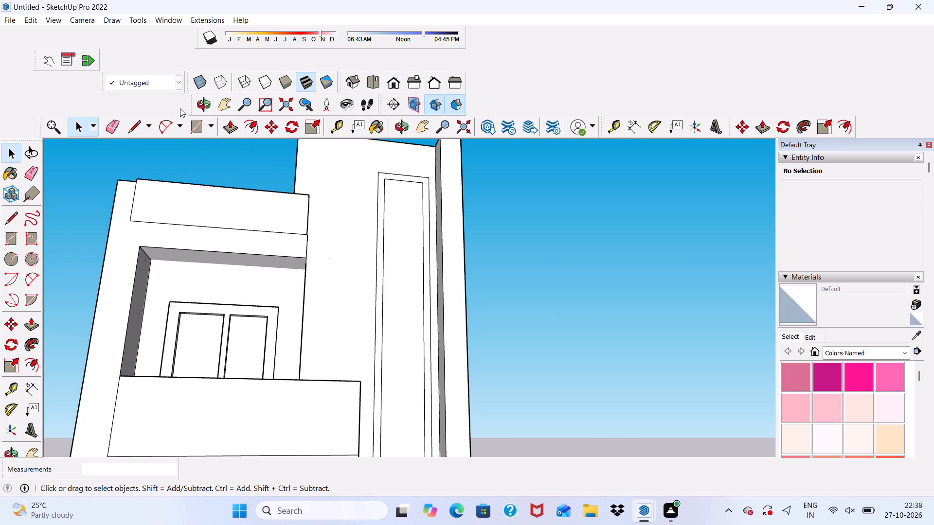
Draw a thin horizontal rectangle, about 2' 8" wide, across the panel frame from its one outer edge to the other.
click(193, 127)
scroll(256, 219, down, 3)
middle_drag(357, 291, 333, 352)
scroll(329, 319, up, 4)
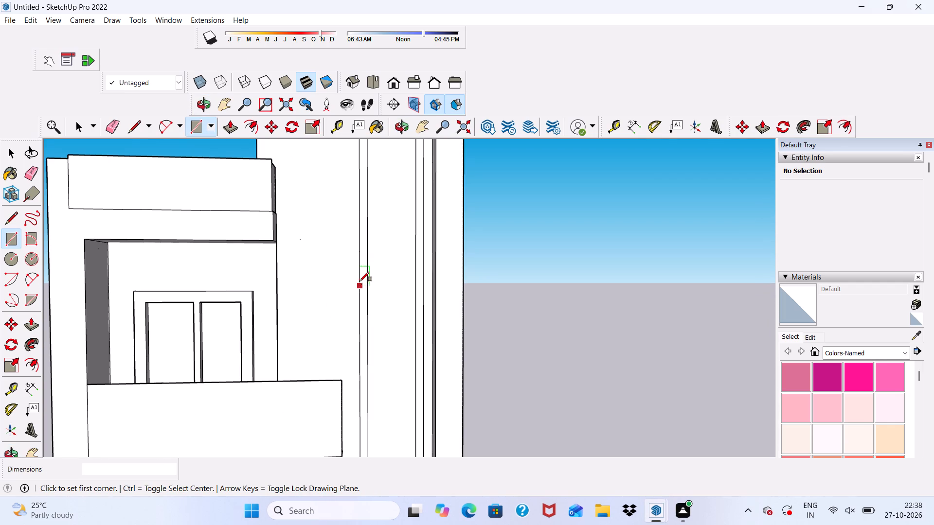
click(359, 281)
scroll(409, 283, up, 12)
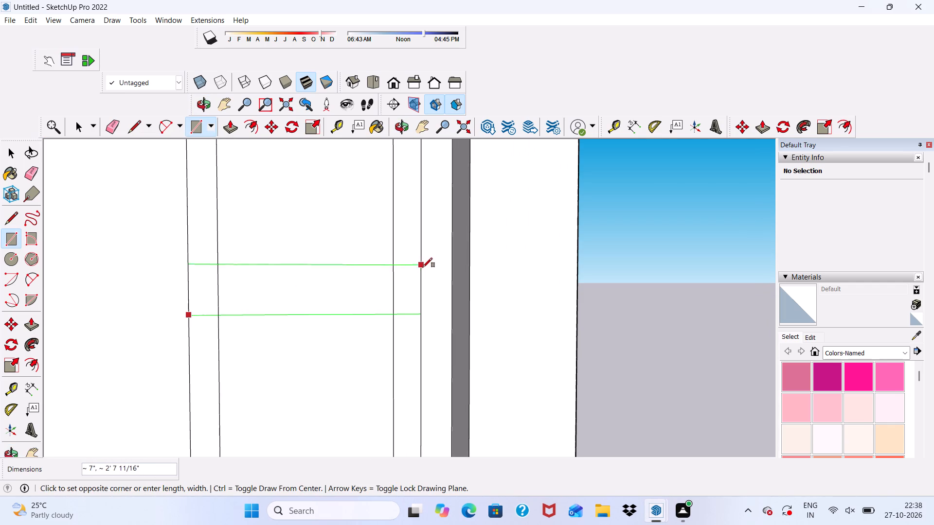
click(420, 283)
scroll(383, 282, down, 5)
key(space)
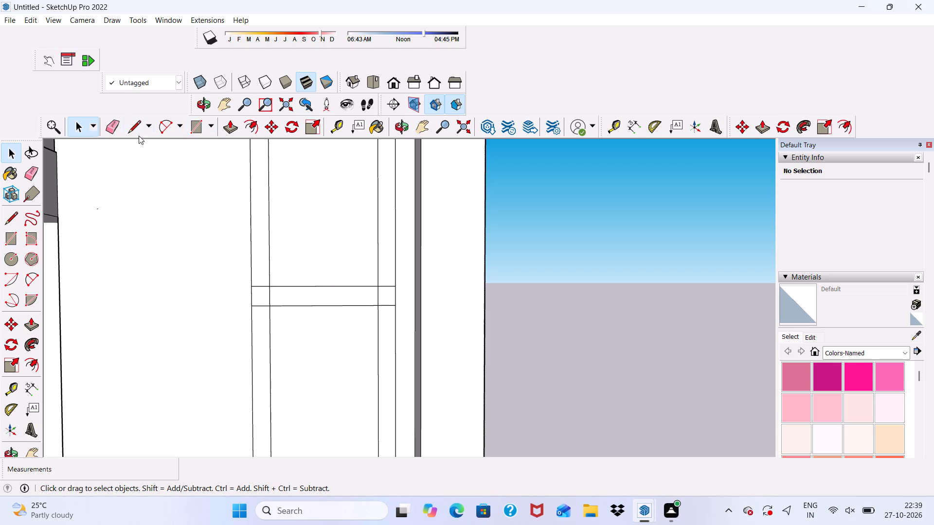
Erase the crossbar's upper end segments and the inner frame lines crossing it, so the bar merges with the upper frame.
click(114, 124)
scroll(207, 218, up, 4)
scroll(280, 293, up, 3)
drag(283, 316, 294, 336)
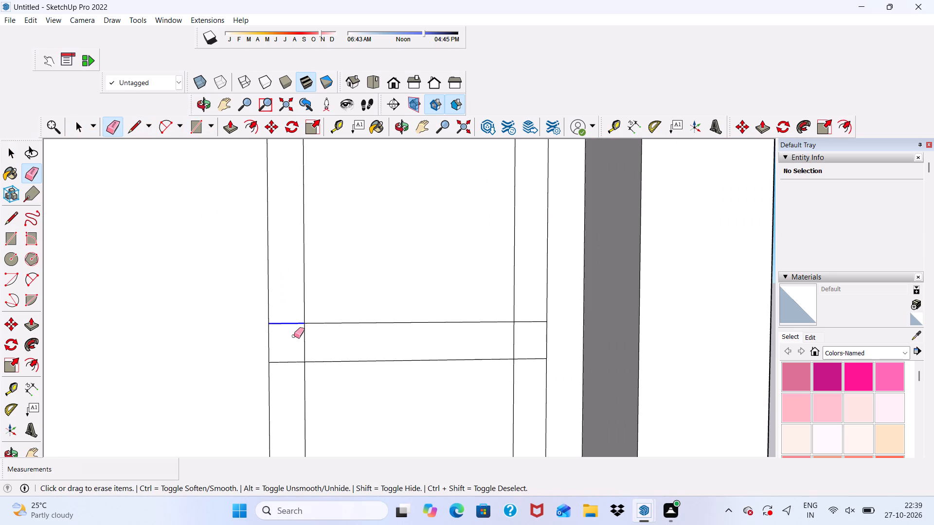
drag(294, 336, 307, 347)
scroll(442, 326, up, 2)
drag(552, 315, 552, 323)
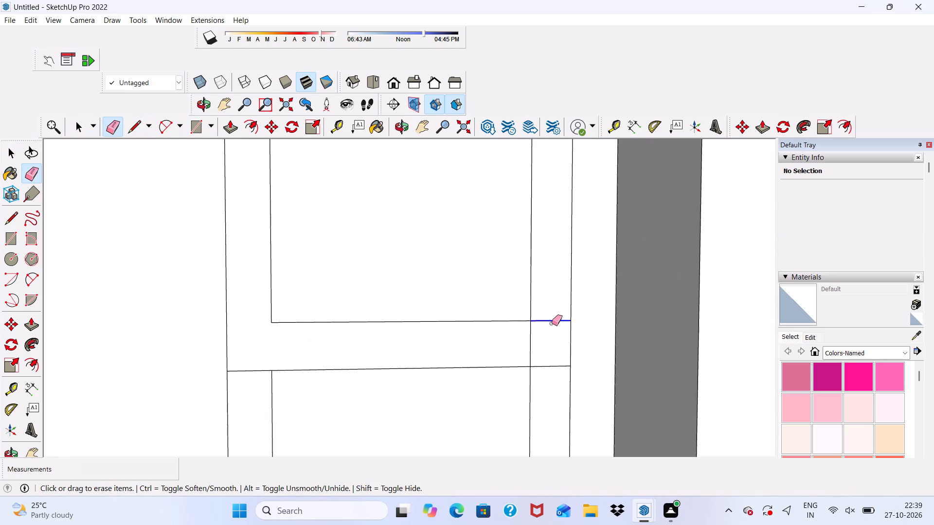
drag(552, 323, 513, 351)
scroll(484, 291, down, 9)
Draw a second thin crossbar rectangle, about 3 5/16" by 2' 8", across the frame a short distance below the first.
middle_drag(500, 298, 497, 262)
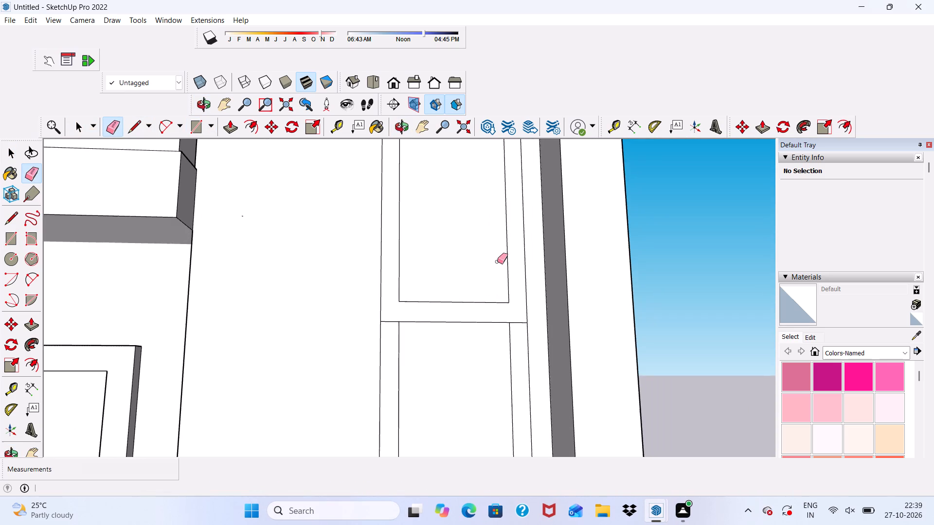
scroll(473, 248, down, 9)
scroll(394, 296, down, 9)
scroll(439, 342, up, 5)
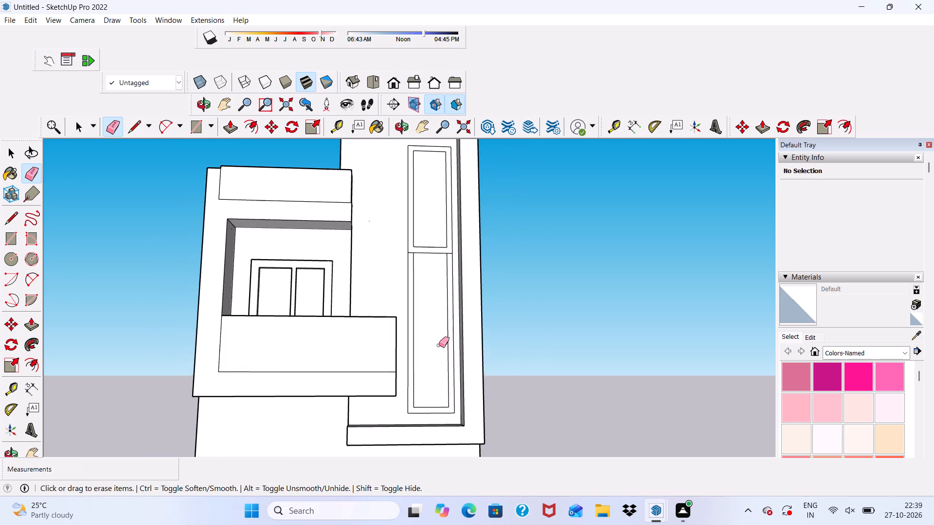
scroll(431, 228, up, 3)
scroll(428, 215, down, 4)
middle_drag(430, 244, 444, 290)
scroll(444, 291, up, 3)
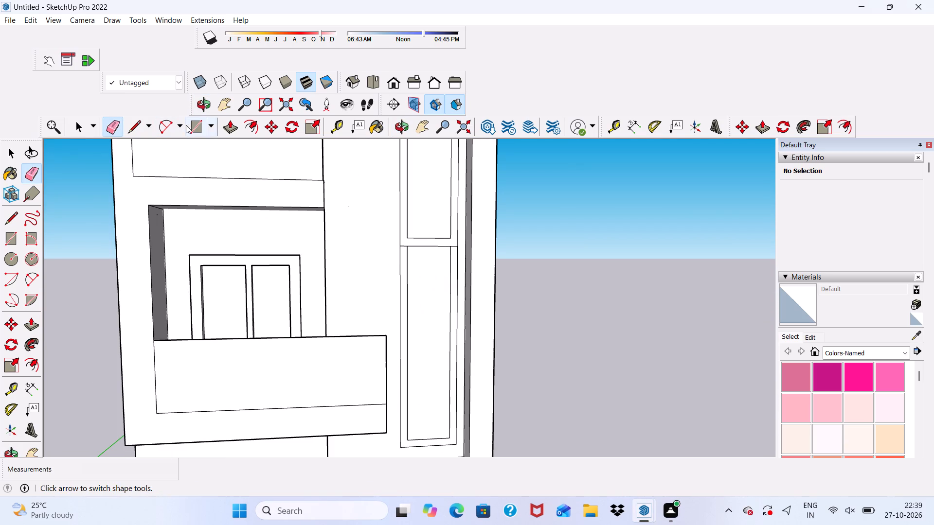
click(188, 128)
scroll(382, 329, up, 4)
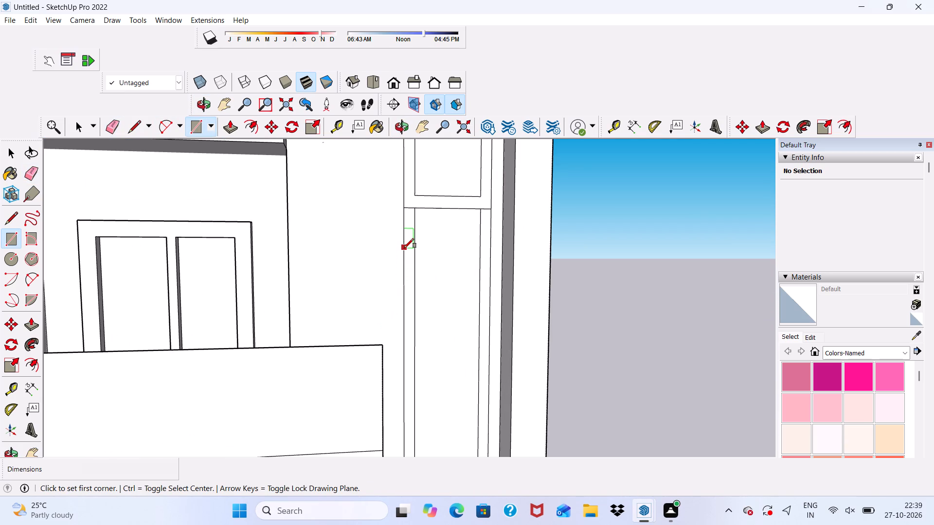
click(404, 248)
scroll(482, 252, up, 10)
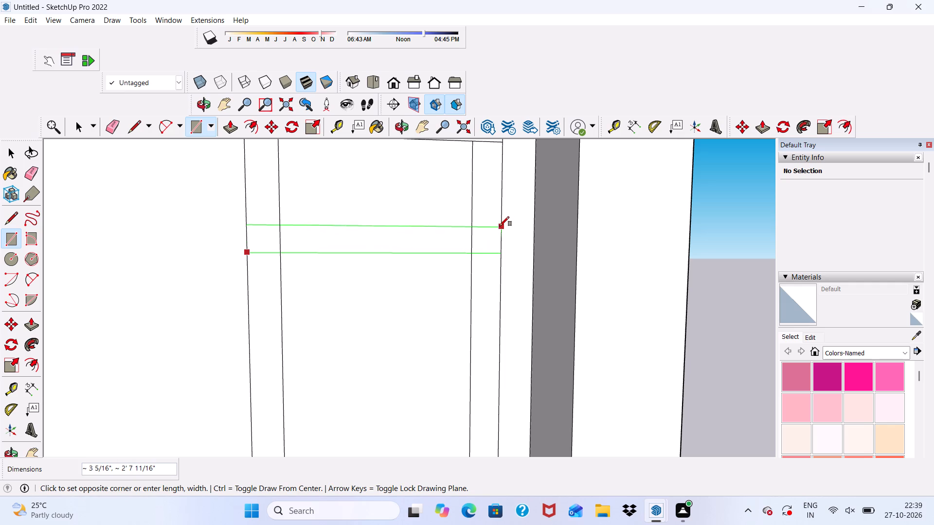
click(502, 225)
key(space)
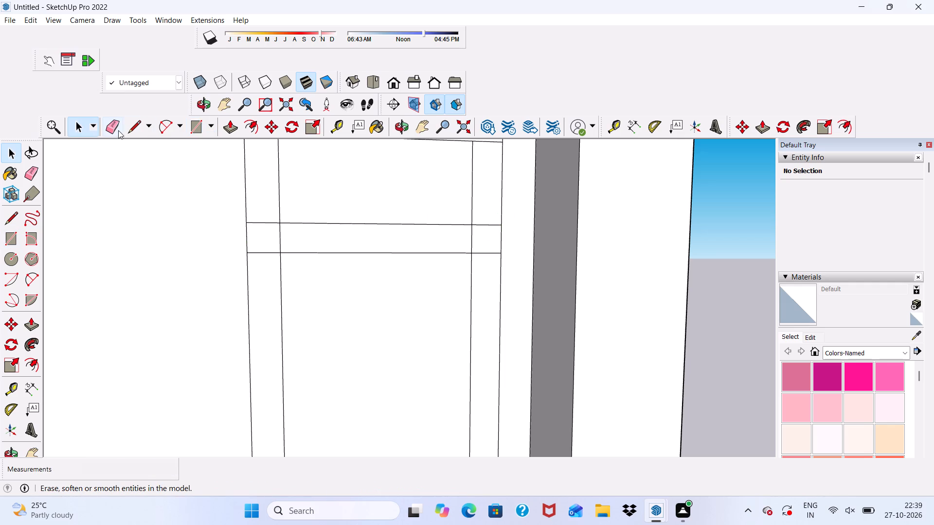
Erase the inner and outer vertical frame edges in the gap between the two crossbars, separating the upper and lower panels.
click(110, 123)
scroll(169, 235, down, 5)
scroll(255, 236, up, 3)
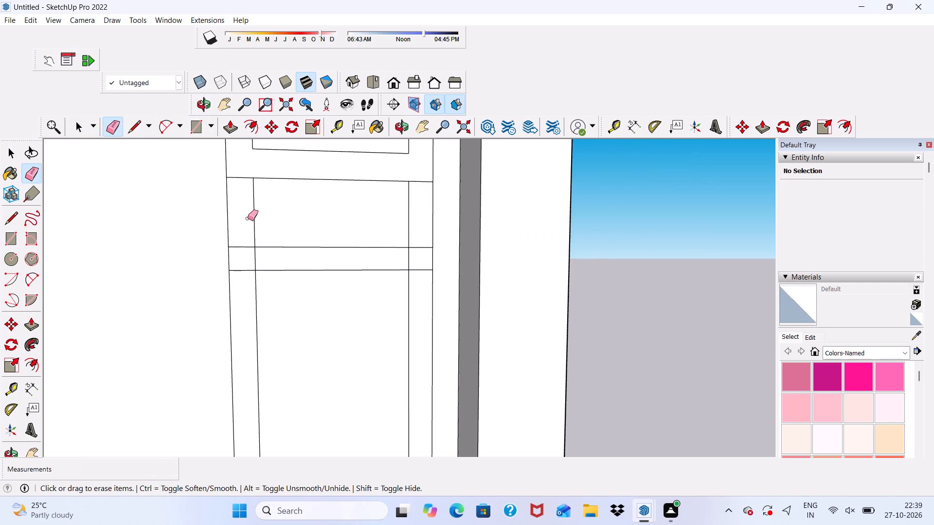
drag(257, 215, 204, 232)
drag(214, 229, 229, 227)
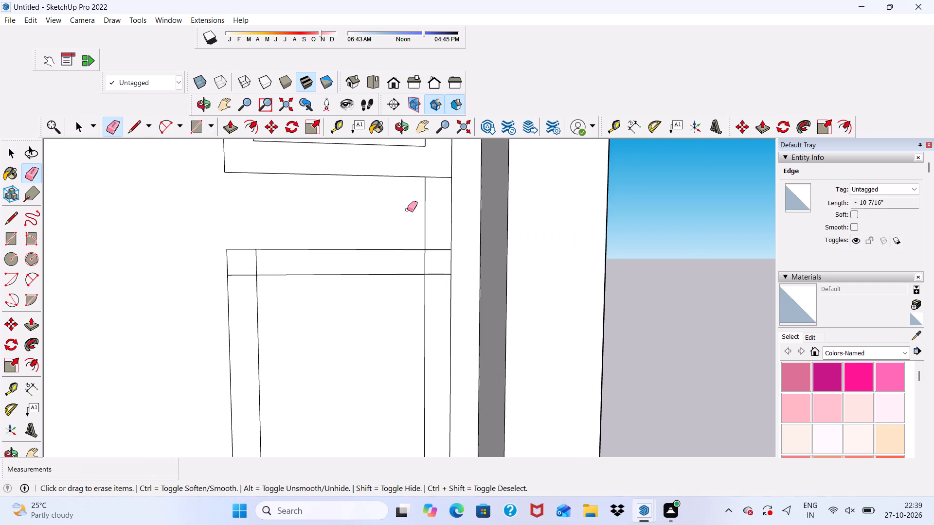
drag(412, 210, 458, 213)
scroll(447, 247, up, 4)
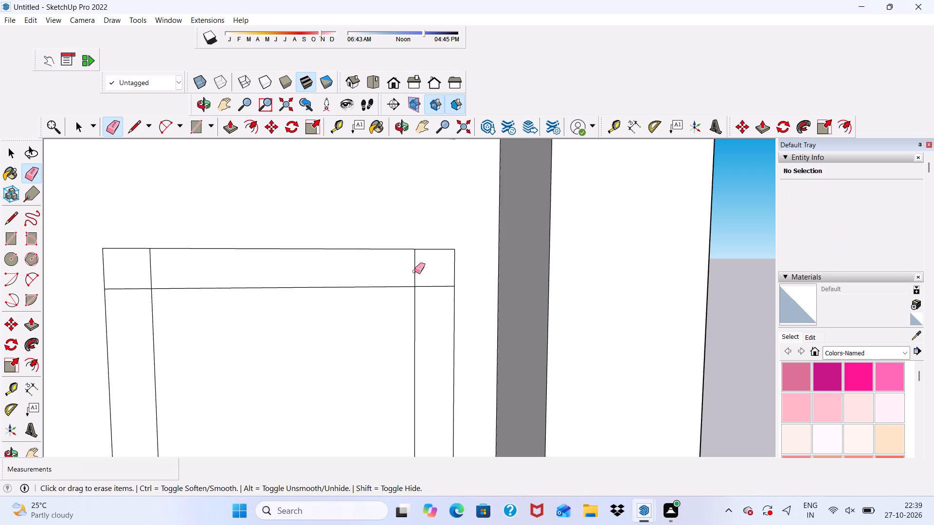
Erase the leftover line segments crossing the lower panel's upper frame corners, leaving clean outer and inner rectangles.
click(414, 271)
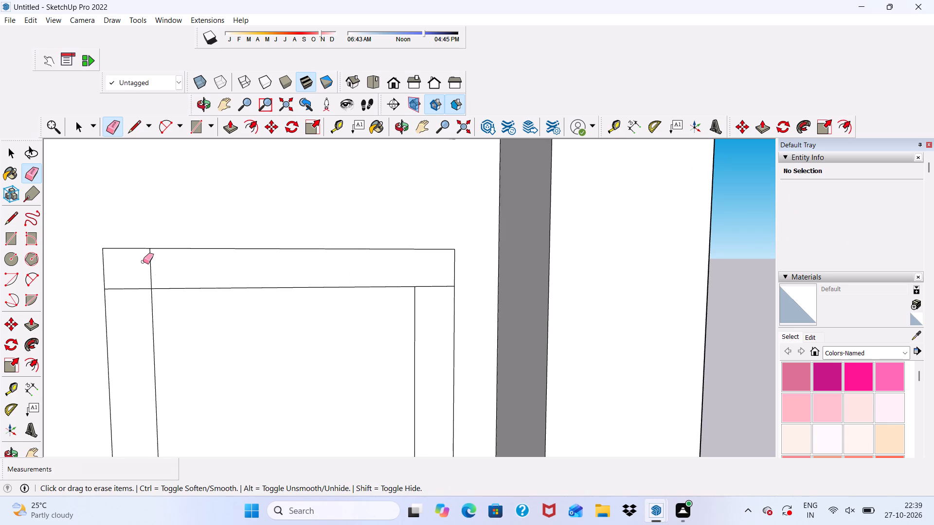
drag(143, 262, 151, 262)
drag(428, 287, 431, 292)
scroll(389, 281, down, 5)
scroll(236, 312, up, 5)
drag(213, 288, 212, 311)
scroll(209, 289, down, 4)
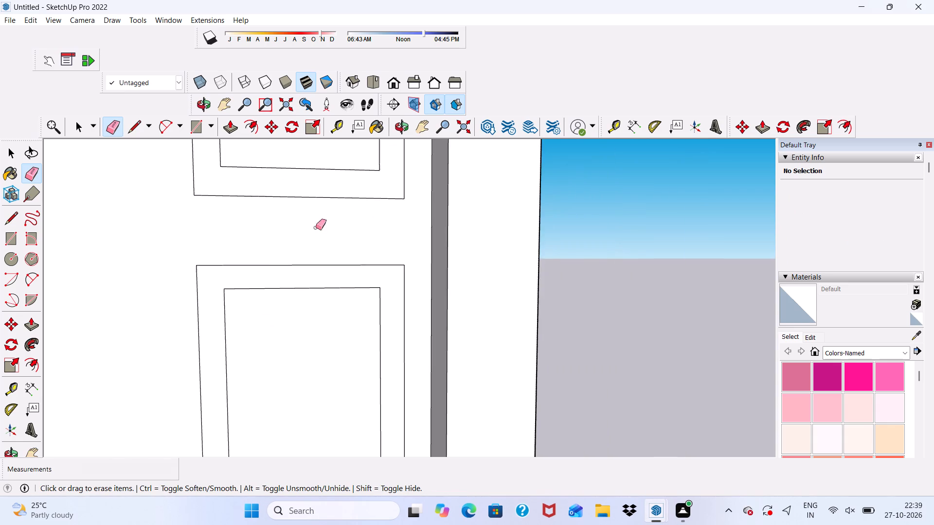
scroll(316, 227, down, 20)
scroll(316, 227, down, 7)
scroll(338, 338, up, 5)
key(space)
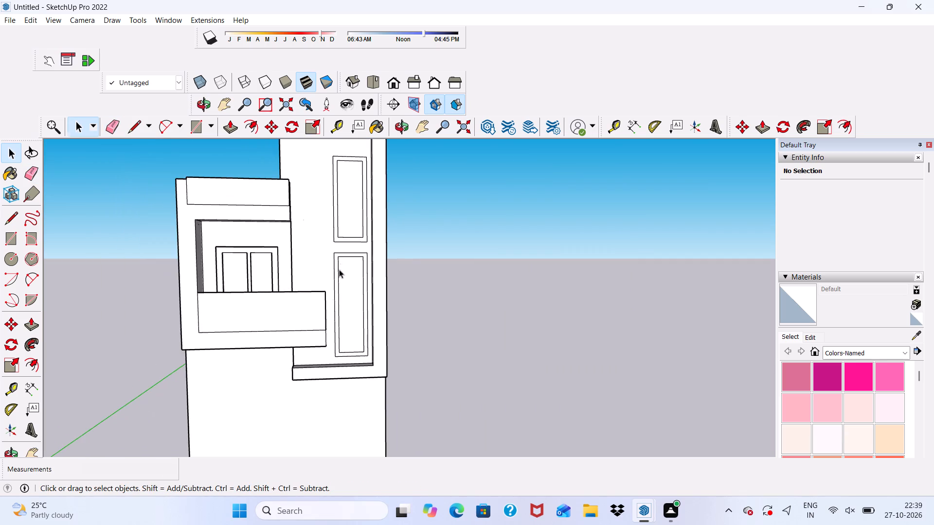
Draw a thin horizontal bar rectangle, about 1' 11 7/8" wide, between the inner frame edges near the upper part of the upper panel.
scroll(342, 252, up, 4)
click(188, 126)
scroll(246, 213, down, 5)
scroll(354, 186, up, 5)
scroll(351, 178, down, 1)
scroll(317, 189, up, 6)
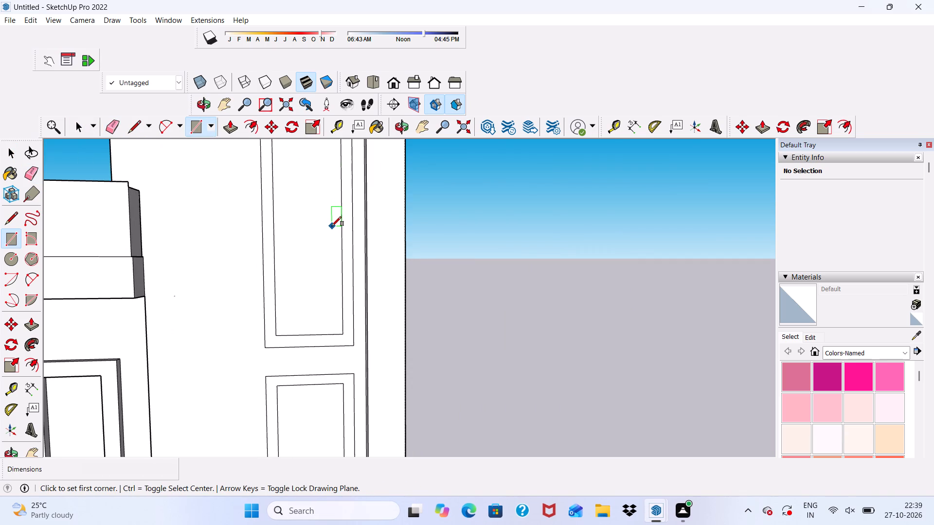
scroll(328, 219, up, 5)
scroll(302, 173, down, 12)
scroll(272, 208, up, 5)
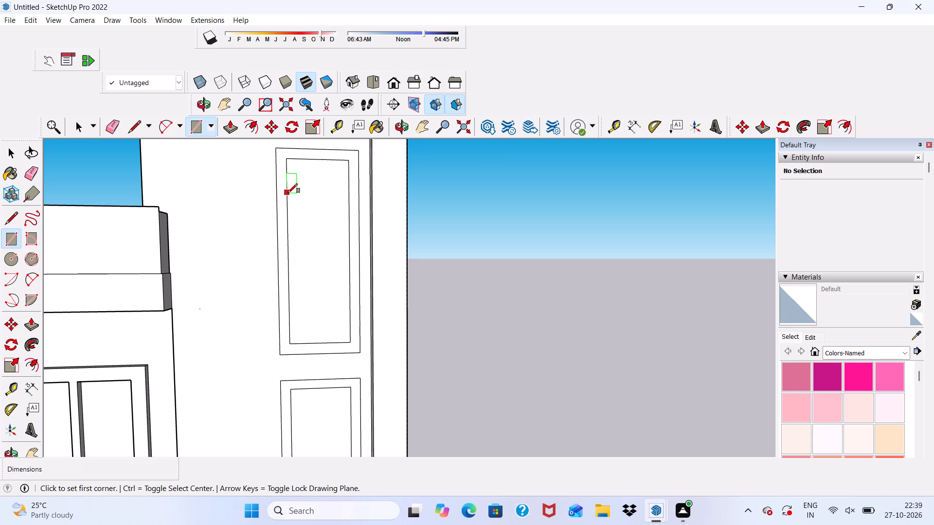
click(288, 193)
scroll(344, 194, up, 10)
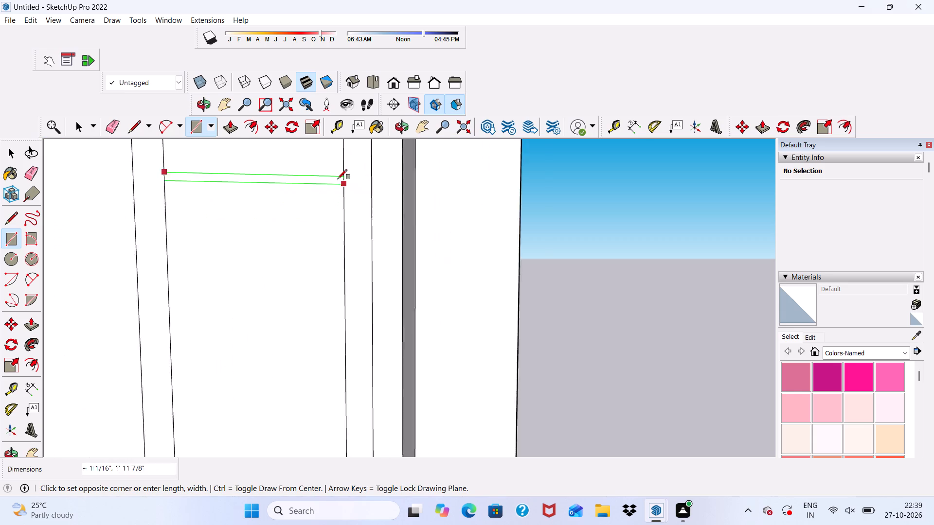
scroll(338, 179, up, 5)
click(344, 188)
scroll(344, 188, down, 6)
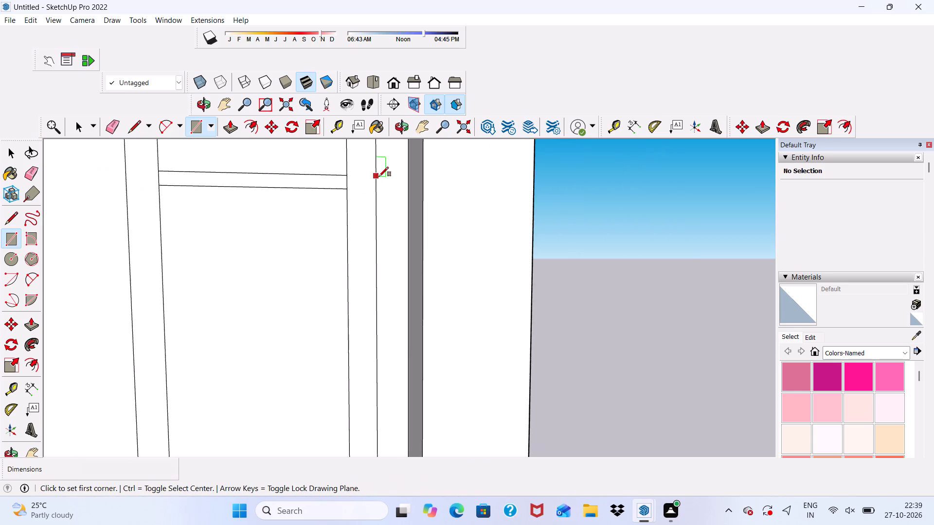
scroll(379, 176, down, 4)
Copy the thin bar about 1' 4 11/16" straight down inside the upper panel.
key(space)
scroll(297, 205, up, 4)
click(286, 175)
click(286, 175)
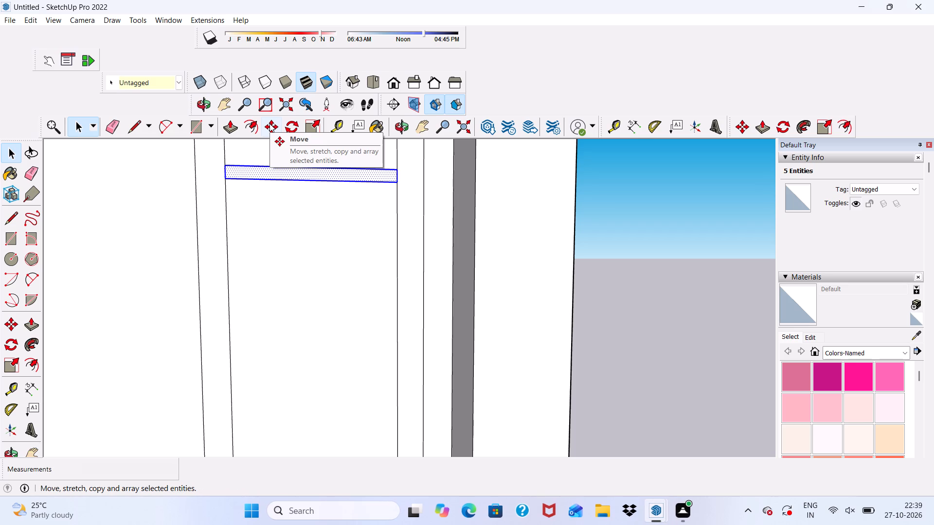
click(269, 123)
click(277, 173)
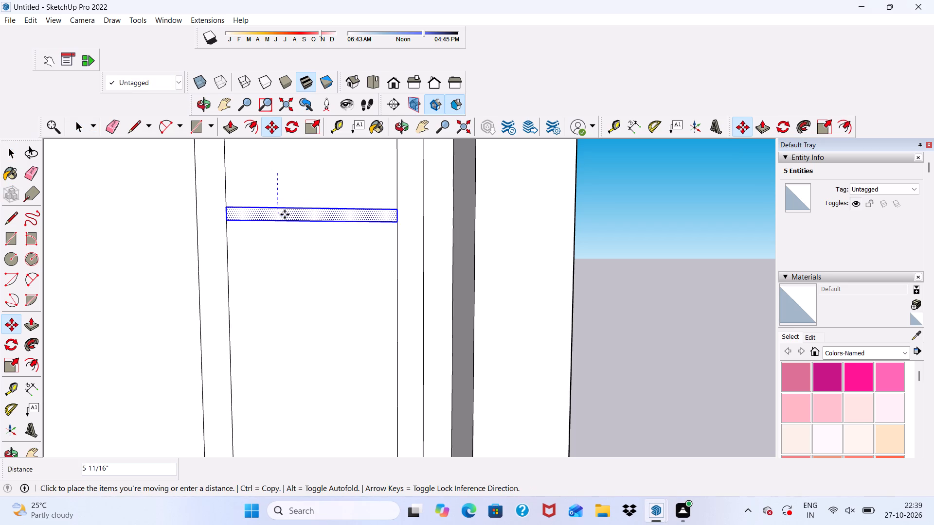
scroll(285, 214, down, 5)
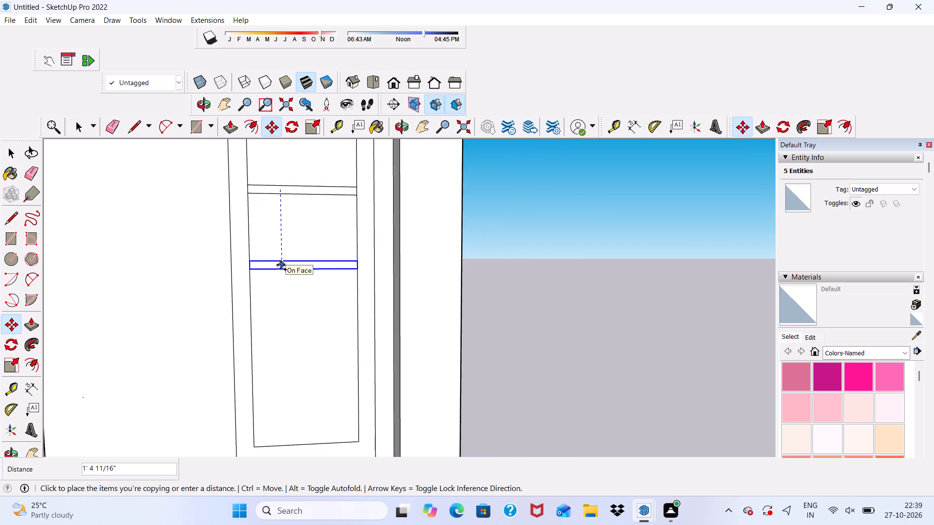
click(281, 265)
Copy the second bar further down inside the upper panel as a third divider, dividing the opening into four parts.
click(281, 265)
click(285, 266)
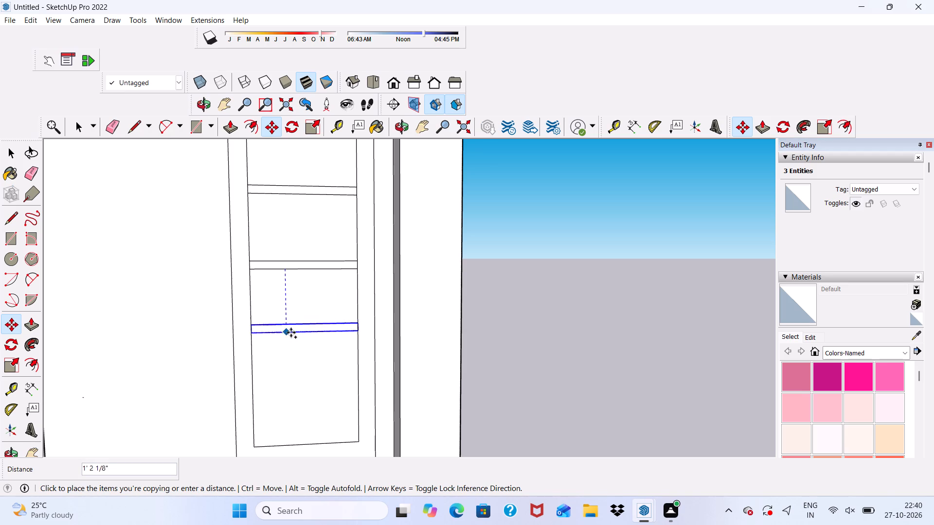
click(286, 353)
scroll(284, 332, down, 2)
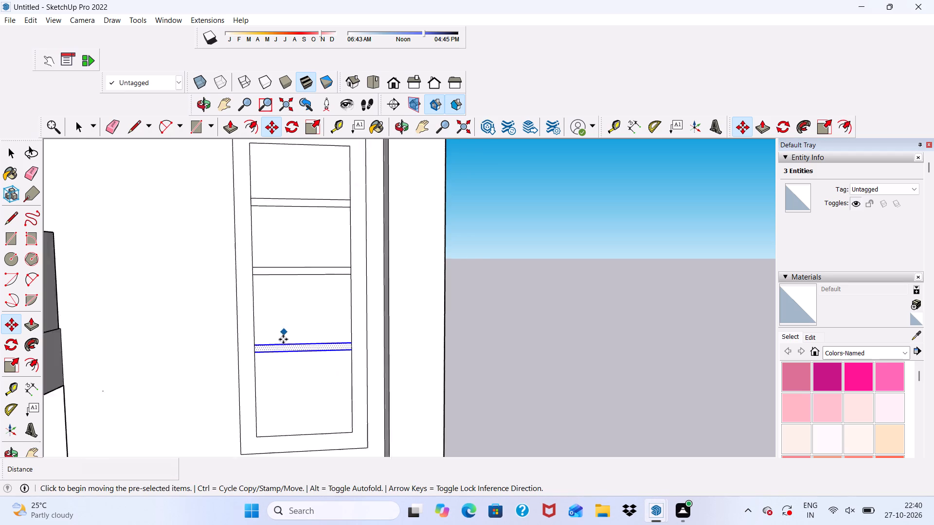
scroll(283, 339, down, 2)
key(space)
click(489, 269)
Erase the short inner frame edges at both ends of the lowest divider bar so it merges with the frame.
scroll(328, 235, down, 4)
middle_drag(315, 269, 264, 258)
scroll(287, 179, down, 6)
scroll(305, 306, up, 5)
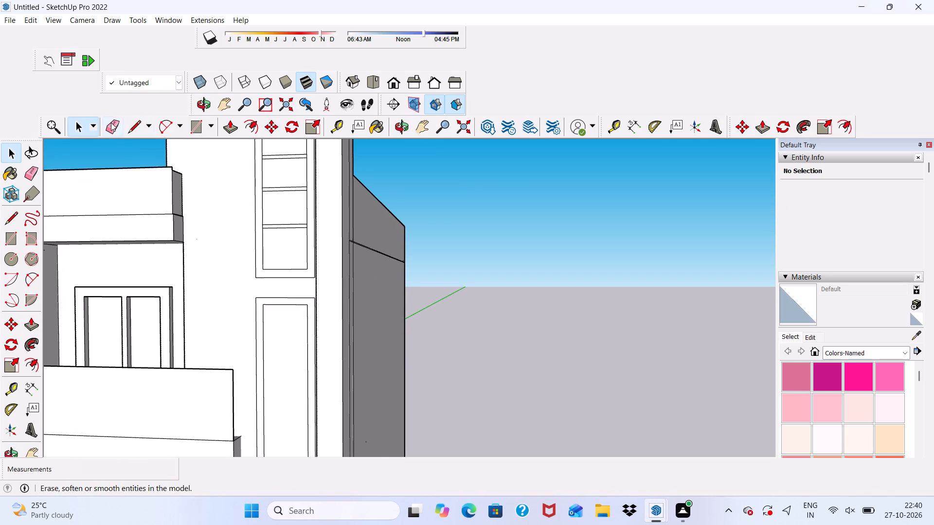
drag(111, 122, 114, 130)
scroll(180, 197, up, 18)
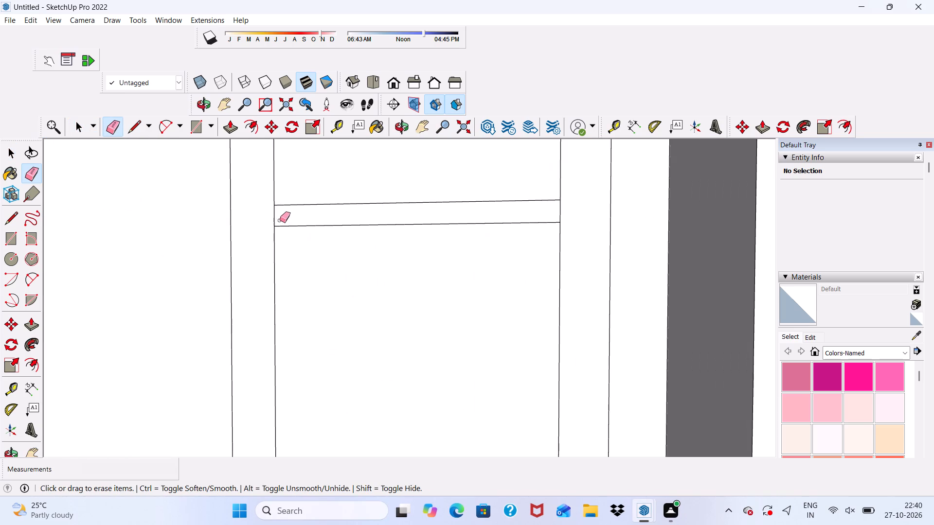
drag(280, 220, 267, 220)
scroll(438, 207, up, 4)
drag(615, 208, 621, 214)
Erase the short inner frame edges at both ends of the middle divider bar.
scroll(487, 252, down, 20)
scroll(487, 252, down, 2)
scroll(473, 221, up, 6)
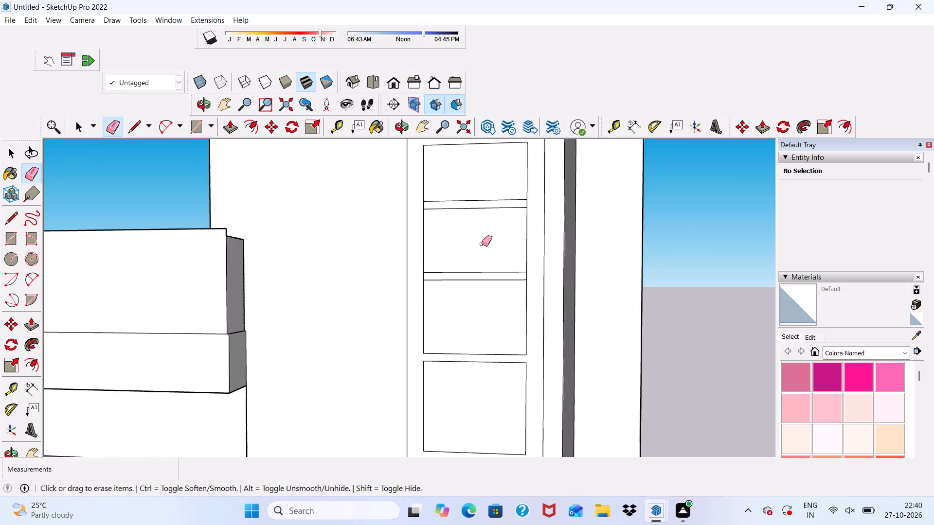
scroll(482, 244, up, 15)
click(392, 259)
drag(395, 259, 400, 261)
scroll(358, 269, down, 11)
scroll(545, 280, up, 8)
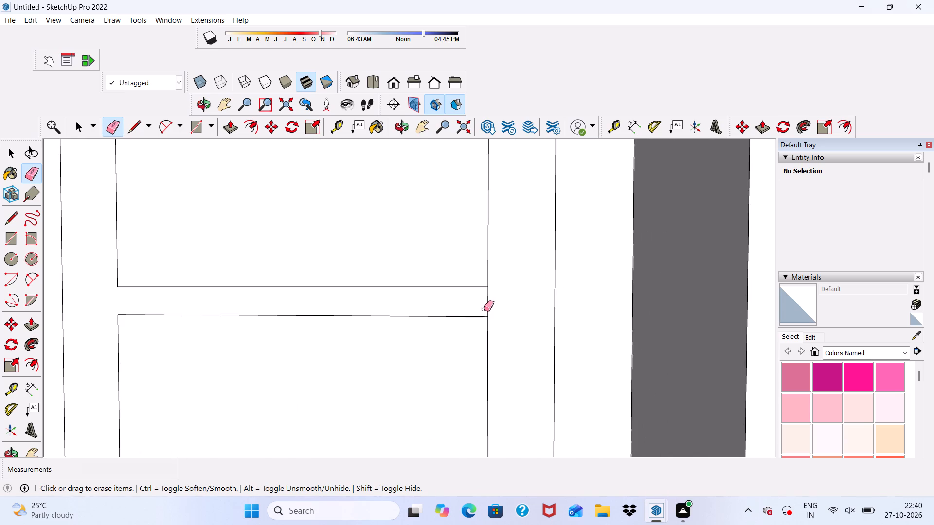
click(484, 309)
click(490, 302)
Erase the short inner frame edges at both ends of the uppermost divider bar.
scroll(484, 304, down, 13)
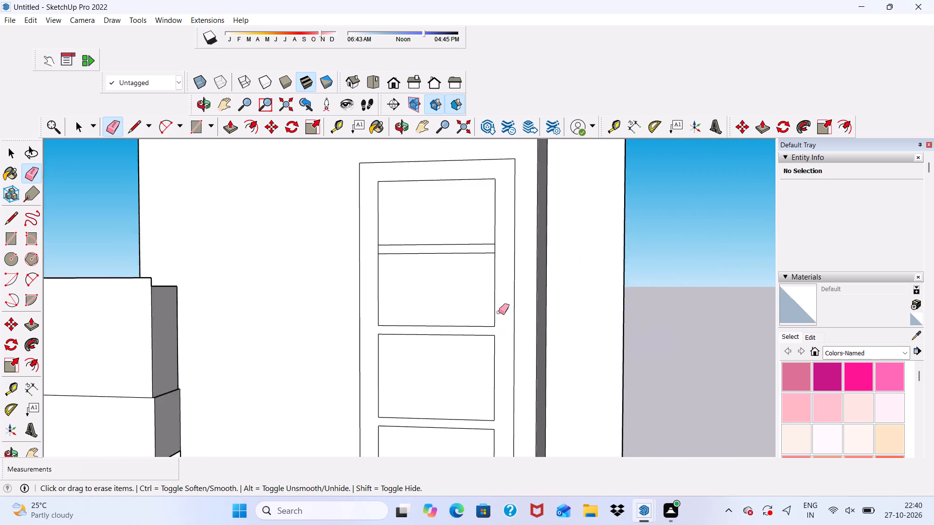
scroll(490, 259, up, 9)
drag(499, 252, 516, 250)
scroll(321, 270, up, 8)
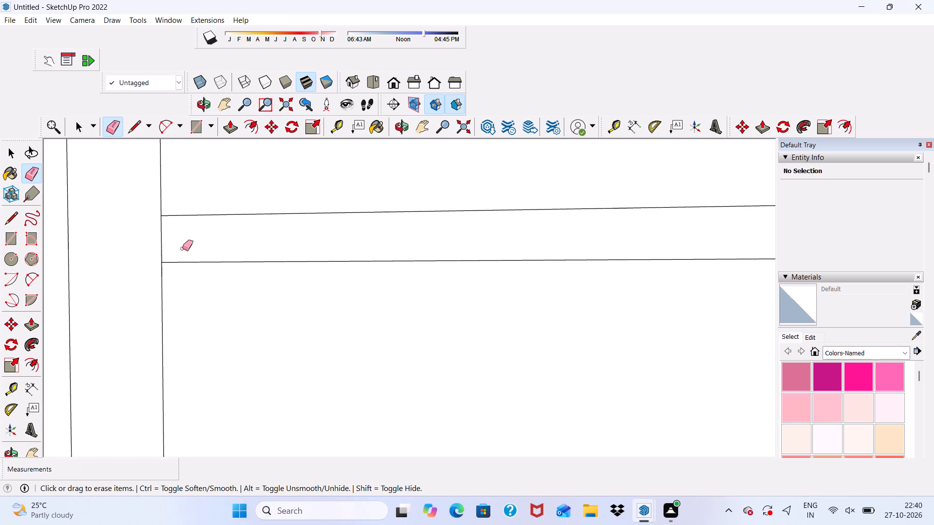
drag(165, 247, 157, 247)
scroll(157, 246, down, 4)
Push/Pull the upper panel's frame face with its merged divider bars outward from the wall by 3".
key(space)
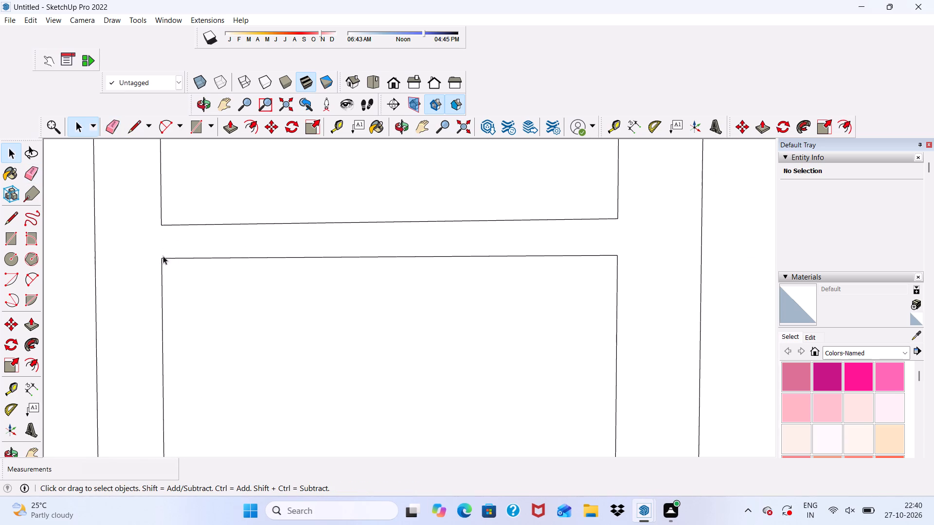
click(139, 246)
click(228, 127)
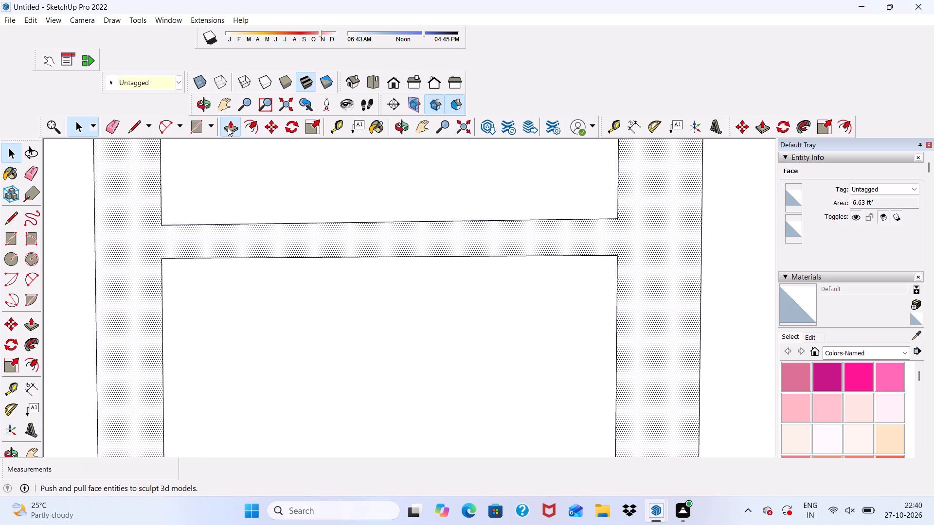
click(153, 244)
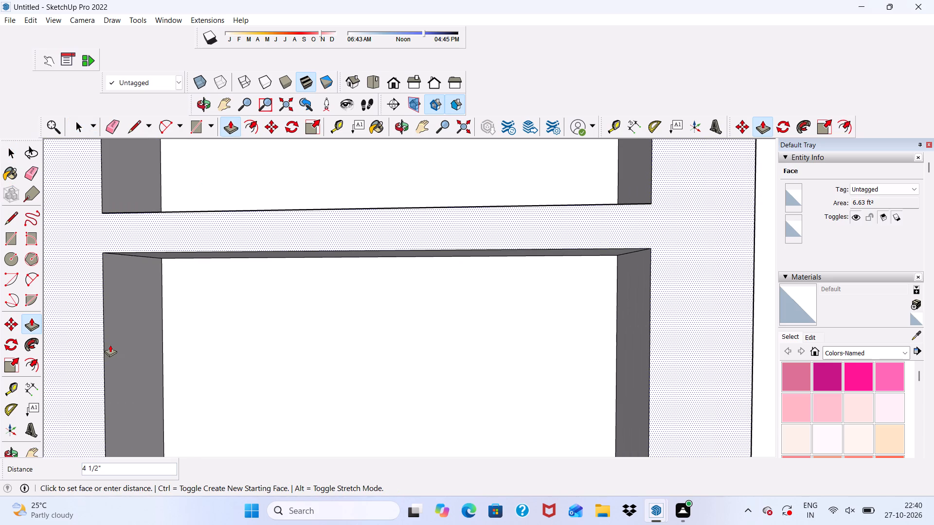
key(3)
key(shift+quotedbl)
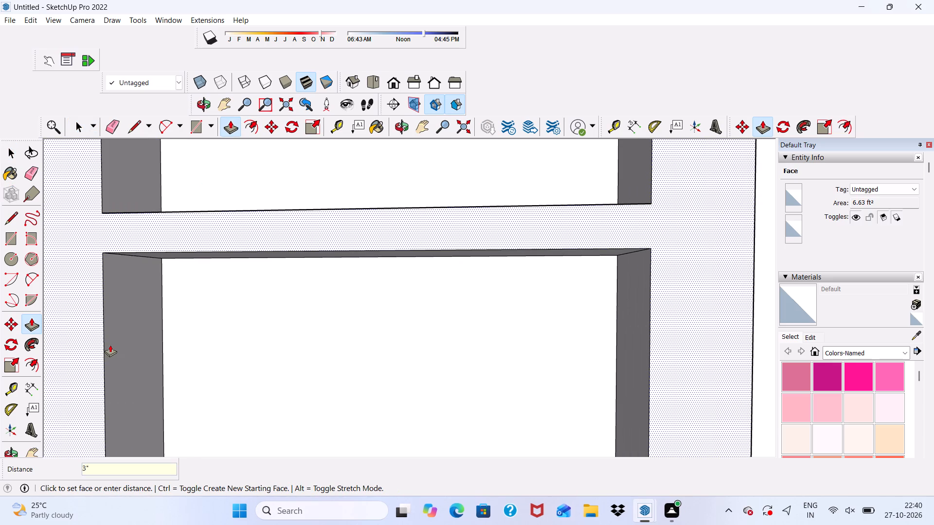
key(Return)
Push/Pull the lower panel's frame outward by 3", matching the face of the upper panel's frame.
scroll(103, 360, down, 14)
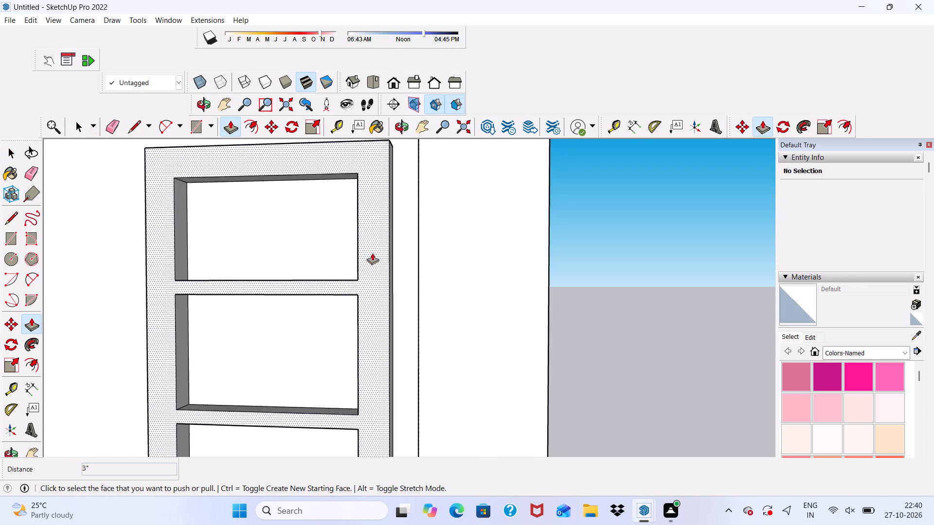
scroll(372, 253, down, 3)
middle_drag(361, 326, 385, 366)
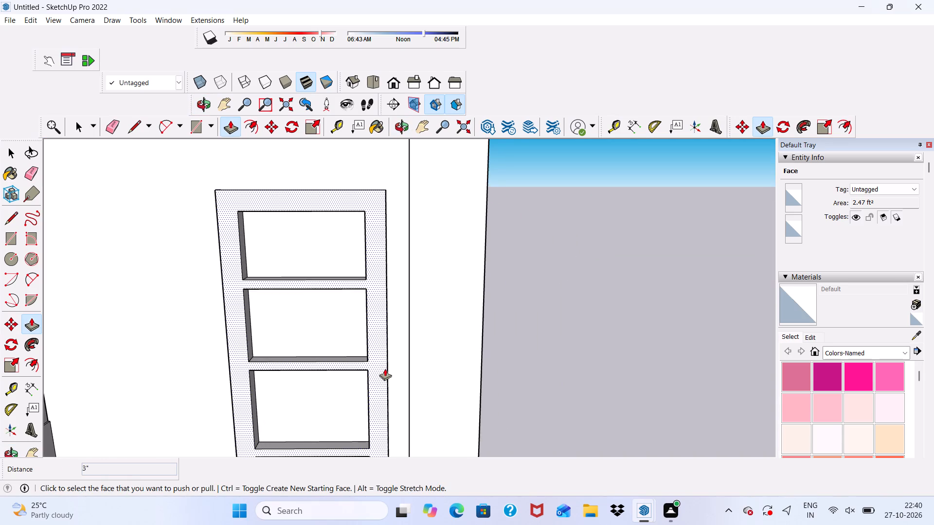
scroll(353, 347, down, 4)
scroll(341, 278, down, 4)
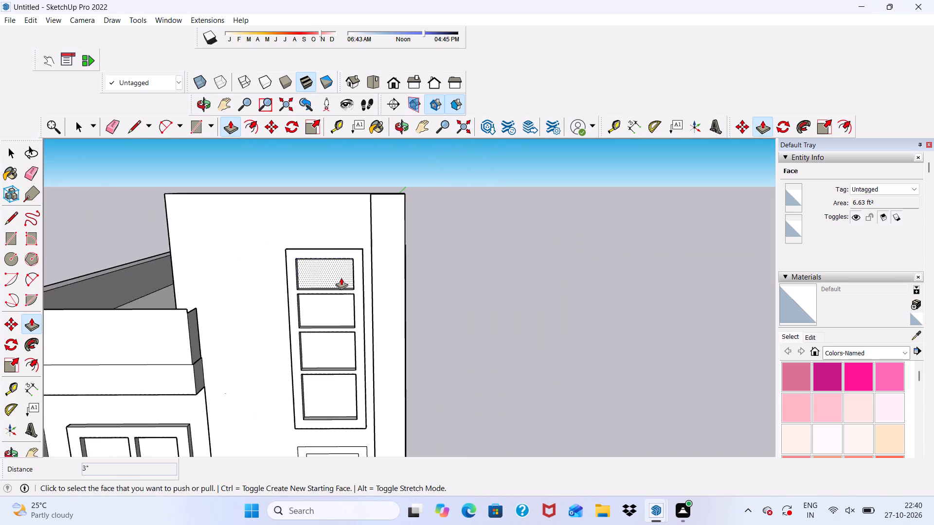
scroll(341, 278, down, 9)
middle_drag(335, 375, 317, 358)
scroll(317, 358, up, 8)
scroll(318, 351, down, 1)
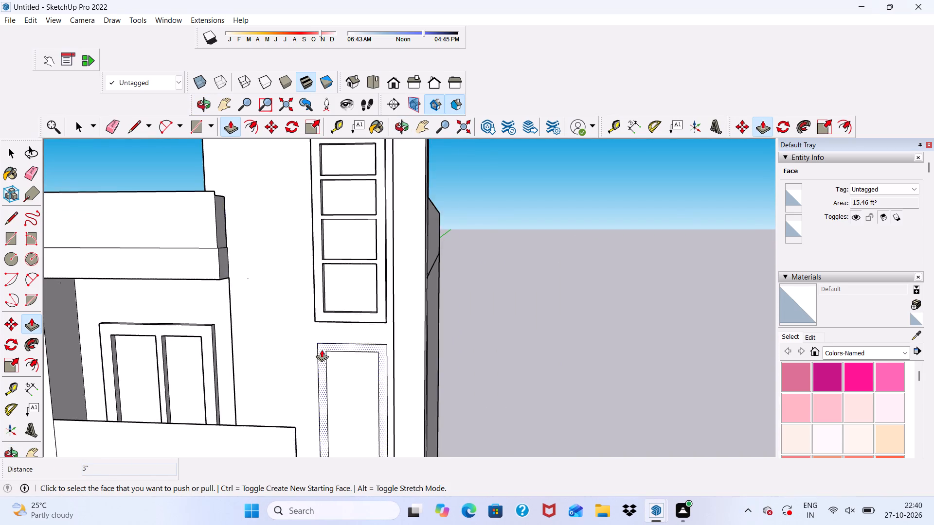
scroll(322, 350, up, 5)
click(323, 350)
scroll(312, 302, up, 3)
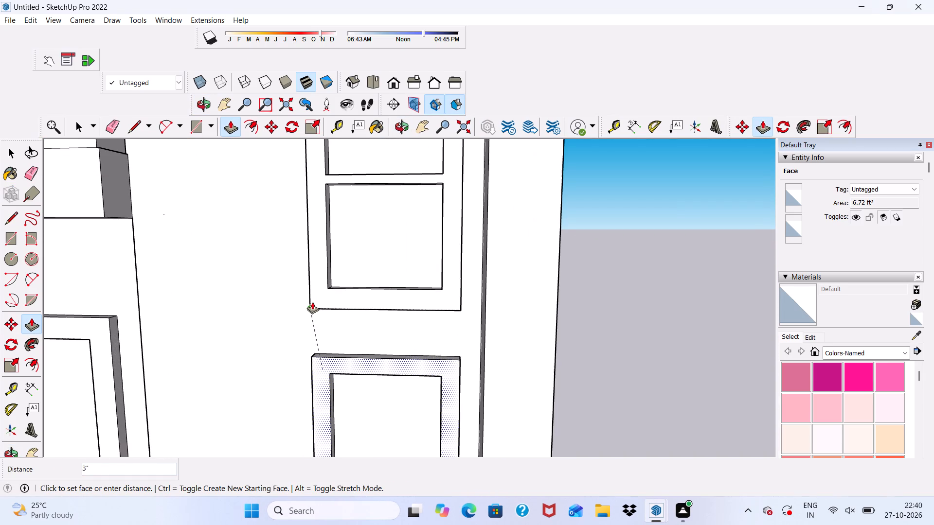
click(312, 302)
scroll(313, 302, down, 4)
middle_drag(341, 366, 390, 280)
scroll(431, 265, down, 7)
key(space)
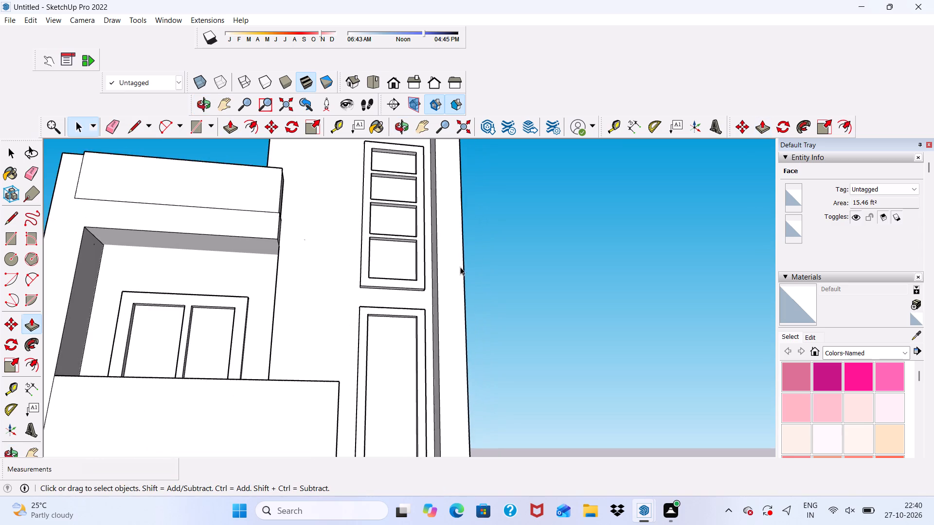
Examine the balcony, window and raised panel frames on the facade up close and from a distance.
scroll(460, 267, down, 4)
middle_drag(468, 284, 381, 363)
scroll(381, 363, up, 10)
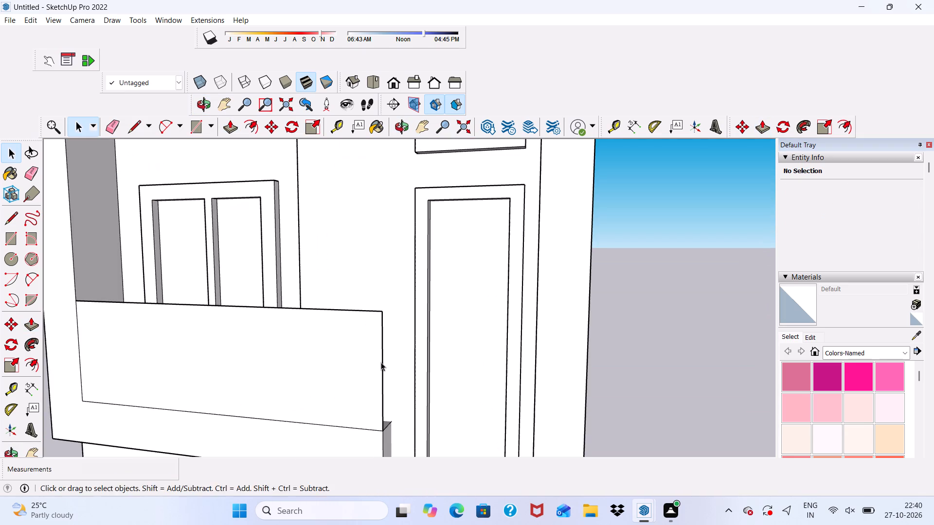
middle_drag(381, 362, 457, 369)
scroll(381, 300, down, 5)
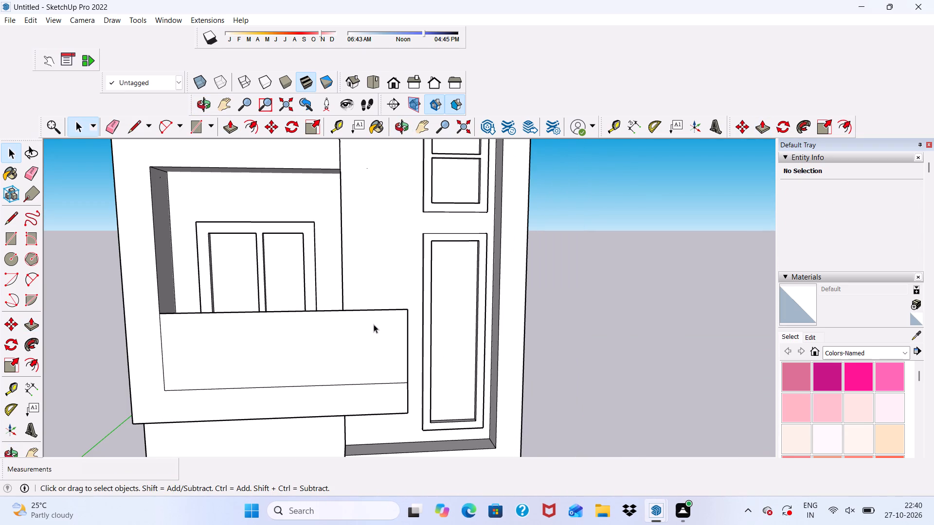
scroll(373, 325, up, 3)
scroll(373, 325, down, 1)
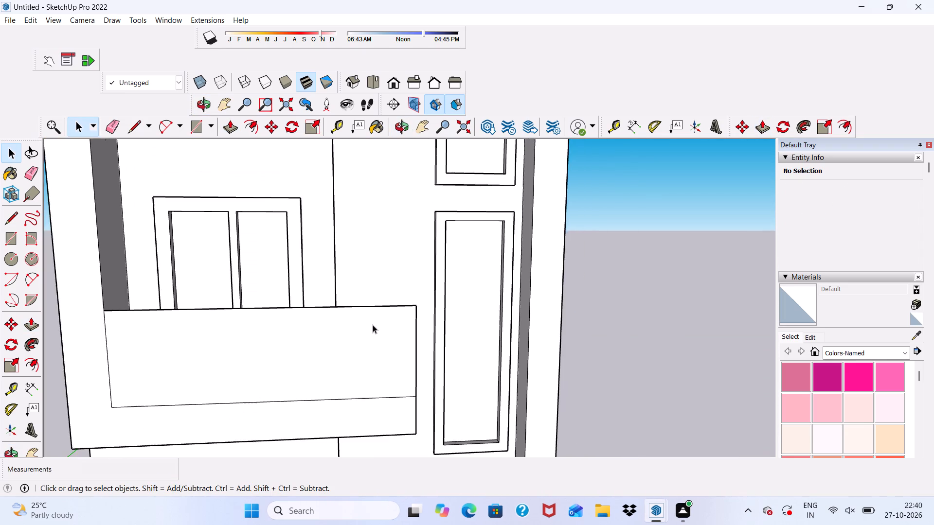
scroll(373, 325, up, 6)
scroll(373, 325, down, 4)
middle_drag(373, 325, 382, 367)
scroll(309, 241, down, 8)
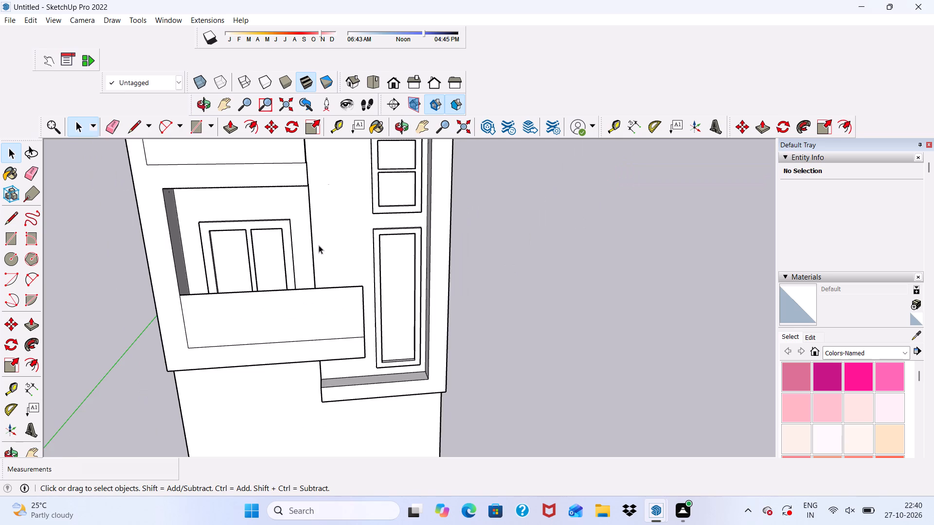
scroll(319, 245, down, 11)
scroll(233, 150, up, 1)
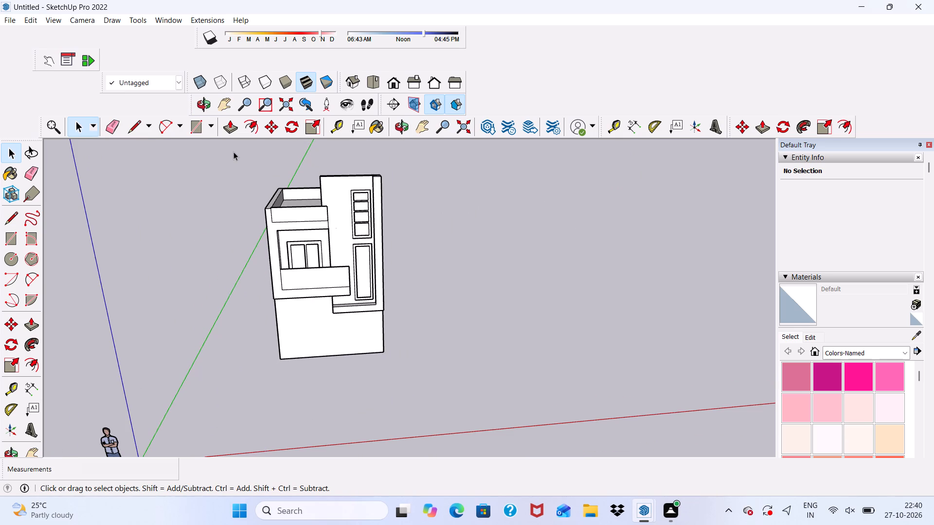
scroll(416, 210, up, 8)
scroll(385, 201, down, 2)
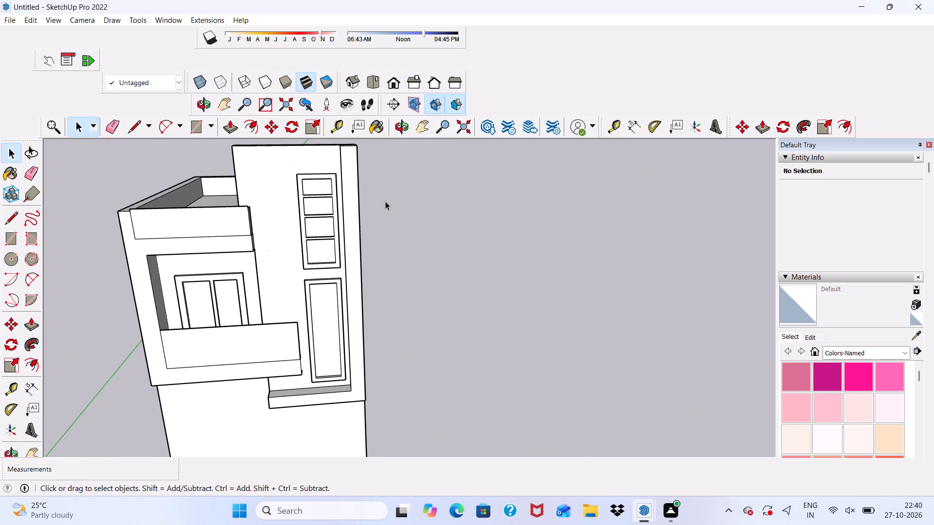
Examine the facade and the upper part of the tall wall block from several angles and distances.
middle_drag(385, 201, 392, 163)
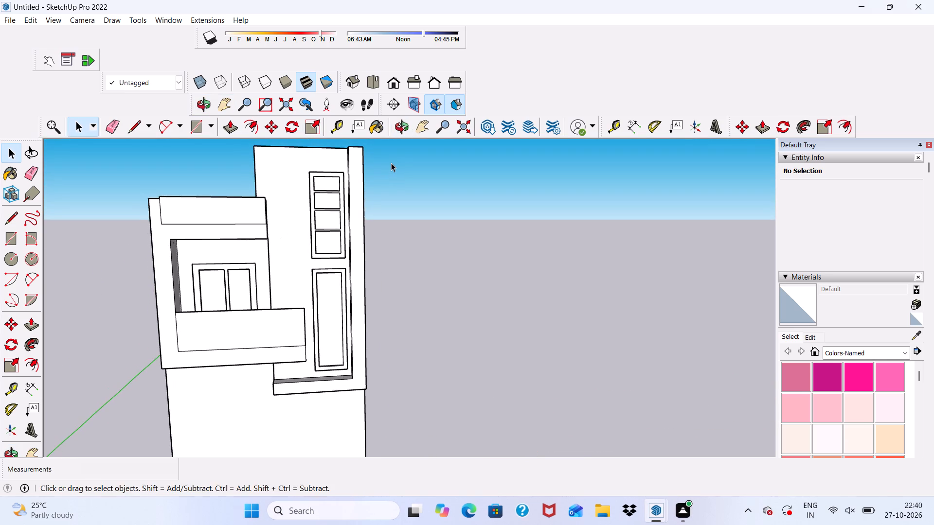
middle_drag(391, 163, 506, 192)
scroll(398, 191, up, 3)
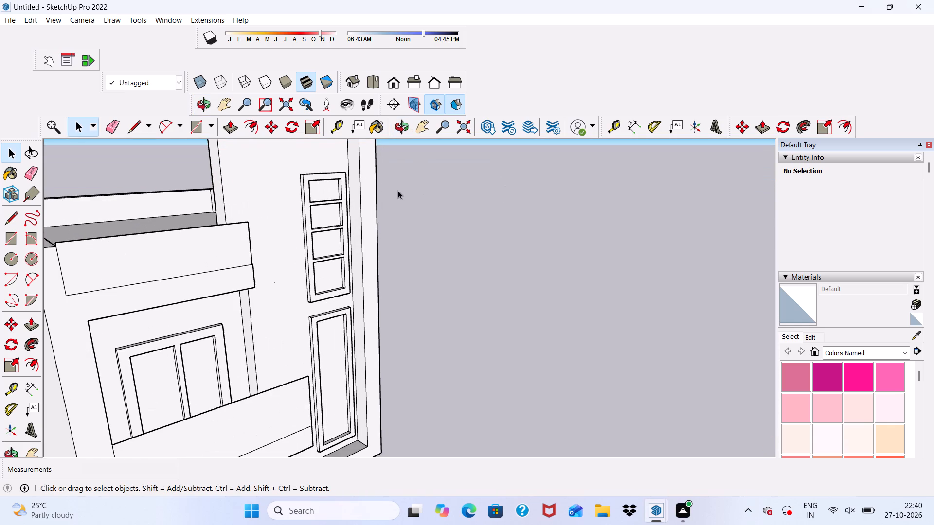
middle_drag(398, 191, 280, 168)
scroll(352, 209, down, 1)
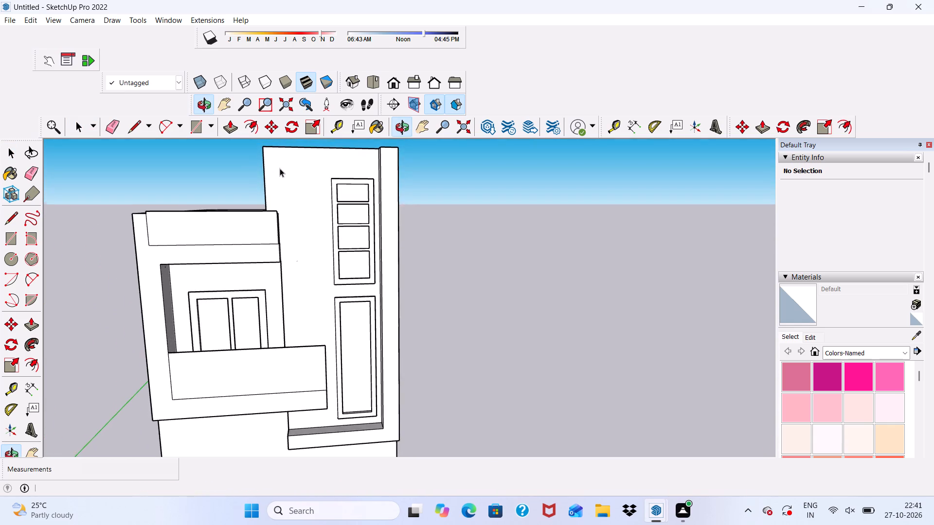
scroll(280, 168, up, 8)
scroll(280, 168, down, 1)
middle_drag(284, 192, 287, 204)
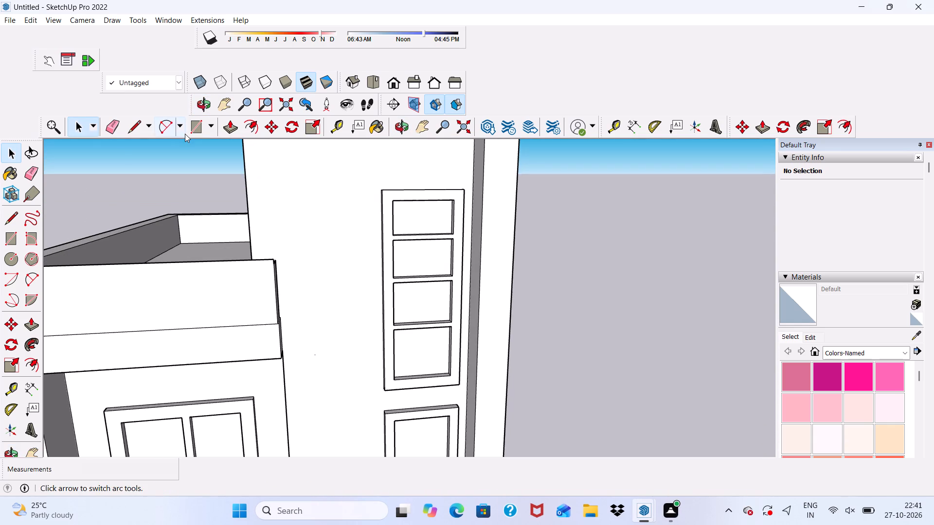
Draw a horizontal rectangle about 2' 7" by 6" on the tall wall block, running from beside the upper panel to the balcony-side edge.
click(194, 128)
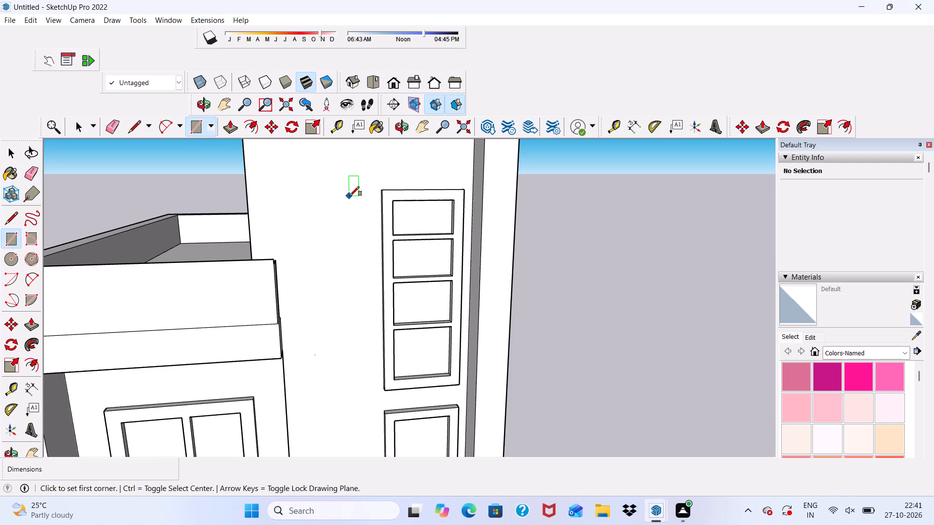
scroll(356, 196, up, 2)
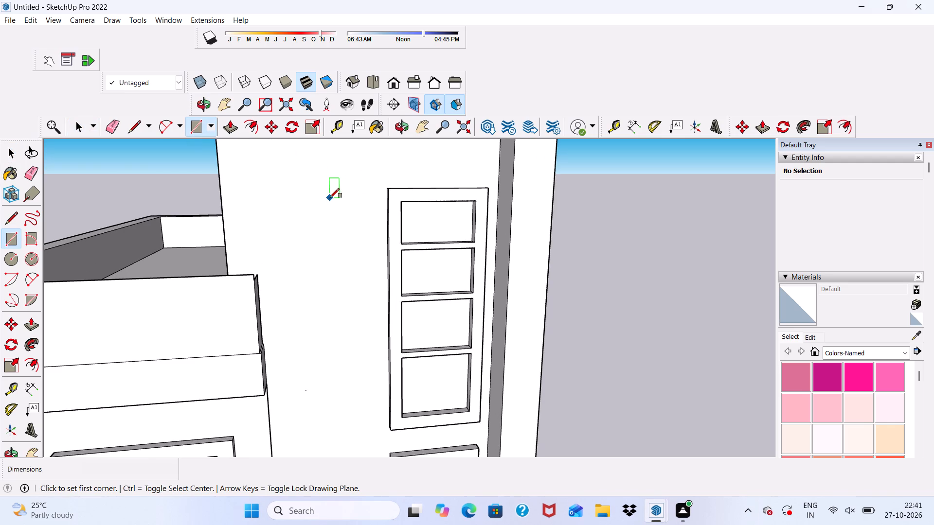
click(330, 198)
scroll(261, 180, up, 3)
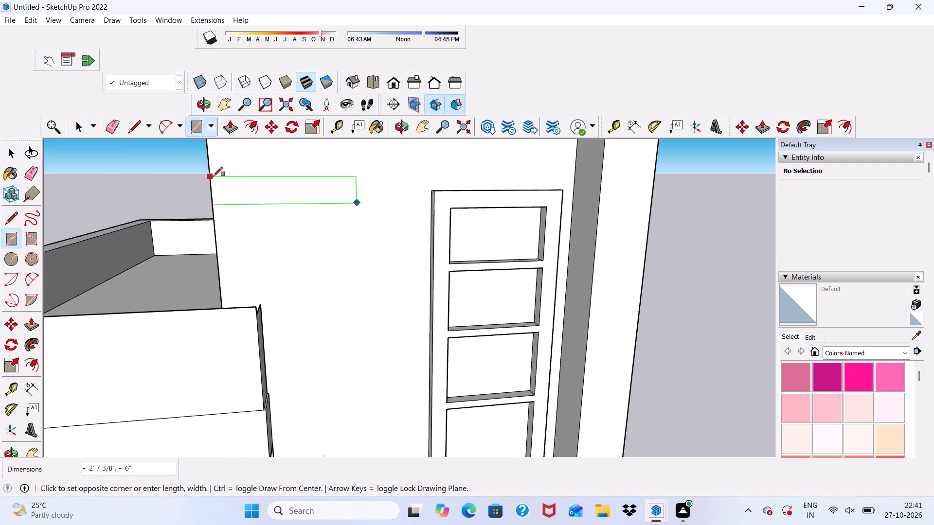
click(213, 176)
scroll(239, 186, down, 14)
scroll(276, 193, up, 3)
key(space)
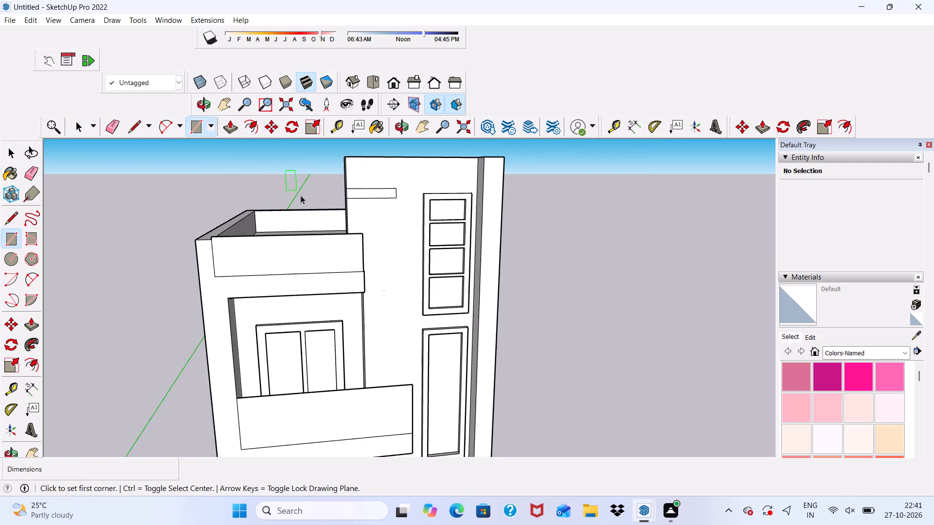
Push/Pull the small horizontal rectangle outward from the tall wall block by about 7 11/16" to form a beam stub.
middle_drag(312, 210, 323, 229)
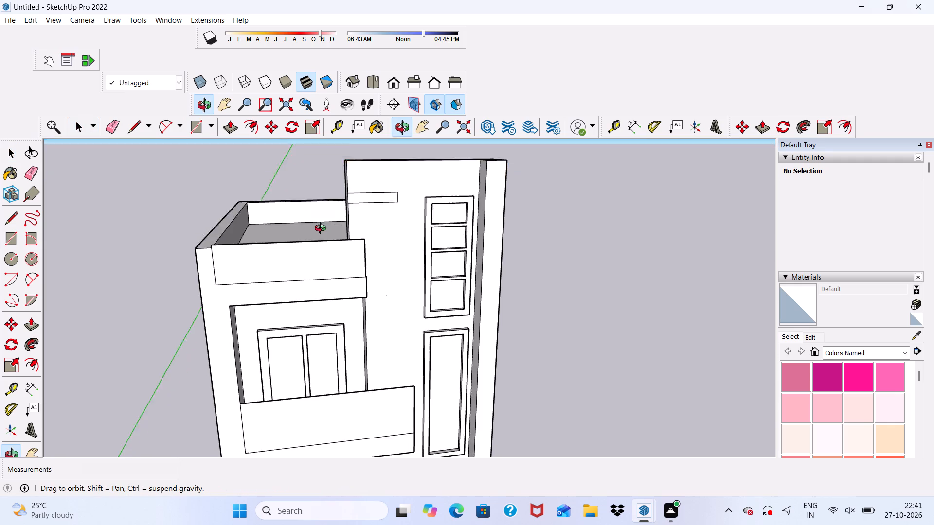
middle_drag(323, 229, 347, 241)
scroll(377, 189, up, 4)
click(366, 219)
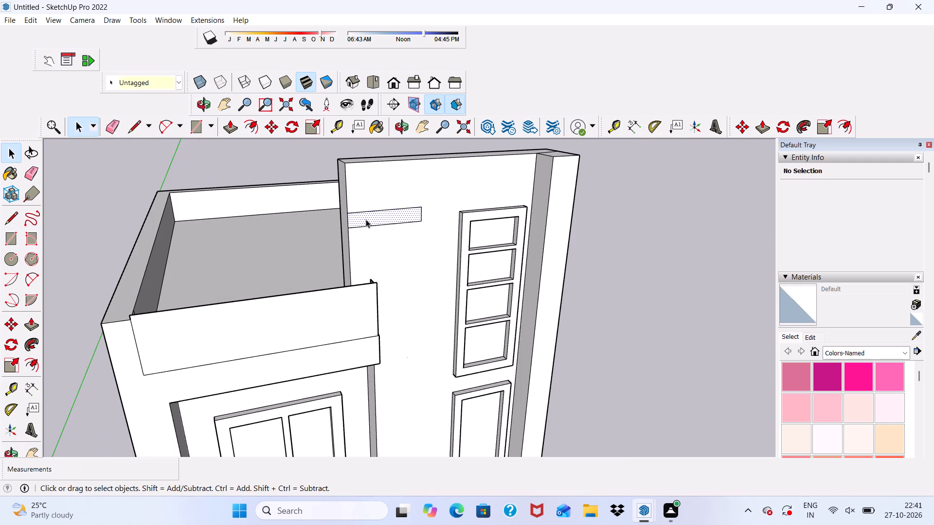
click(228, 127)
click(372, 216)
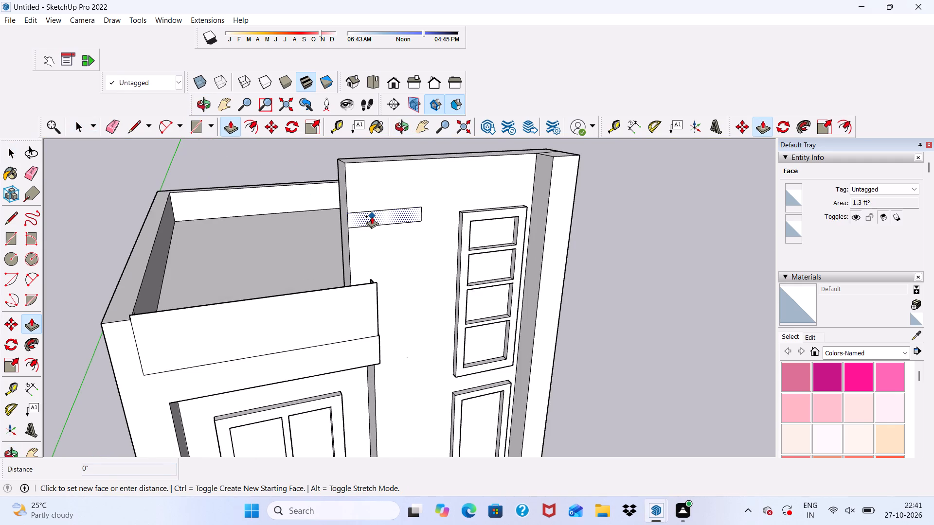
scroll(378, 217, up, 1)
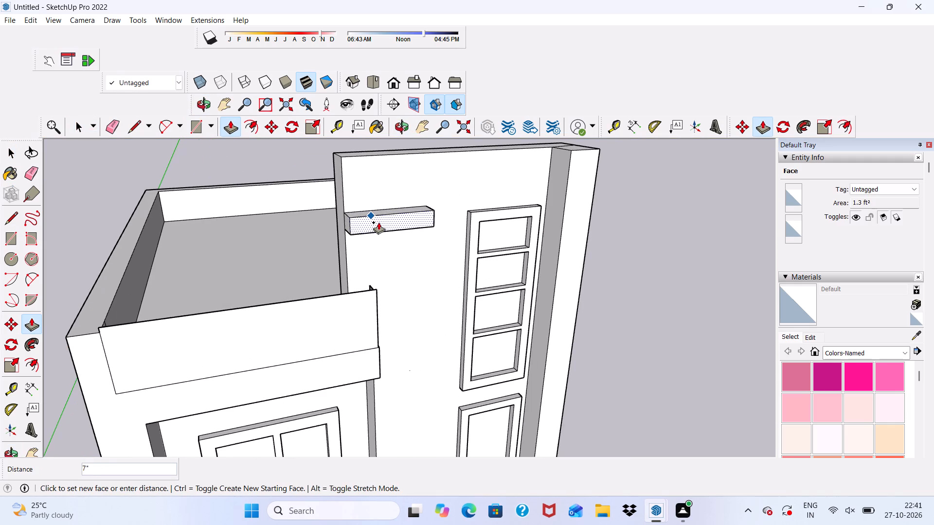
click(378, 220)
Push/Pull the beam's end face sideways by 7' 5 7/8" over the parapet, aligned with the building's outer corner.
scroll(356, 223, up, 7)
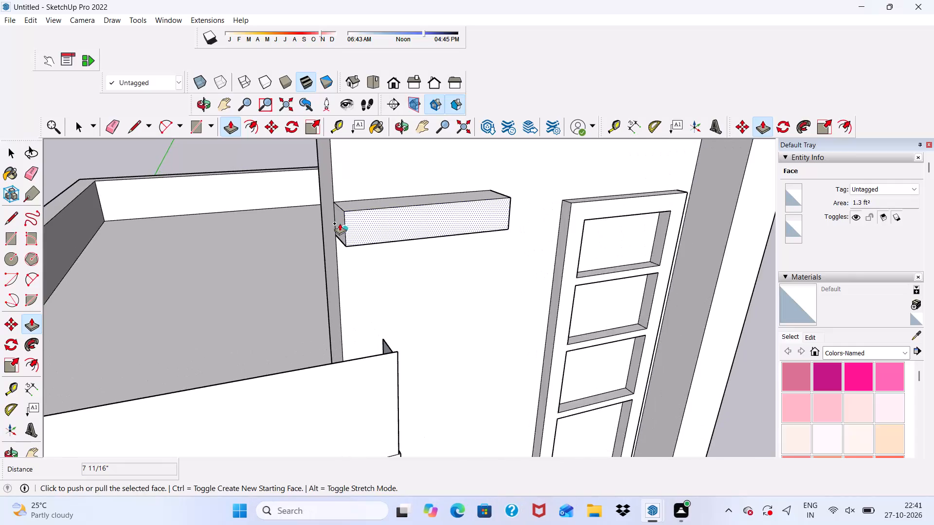
scroll(340, 223, up, 6)
key(space)
click(341, 217)
click(227, 124)
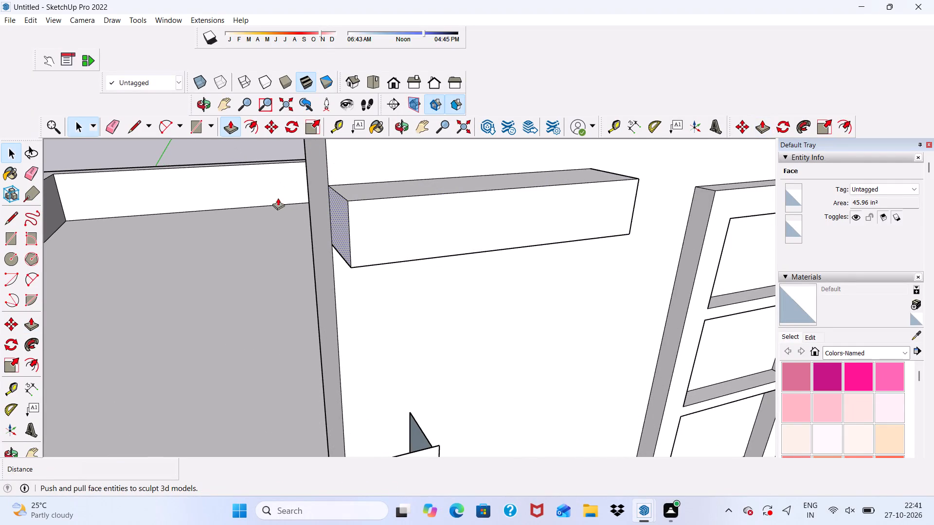
click(335, 225)
scroll(209, 226, down, 9)
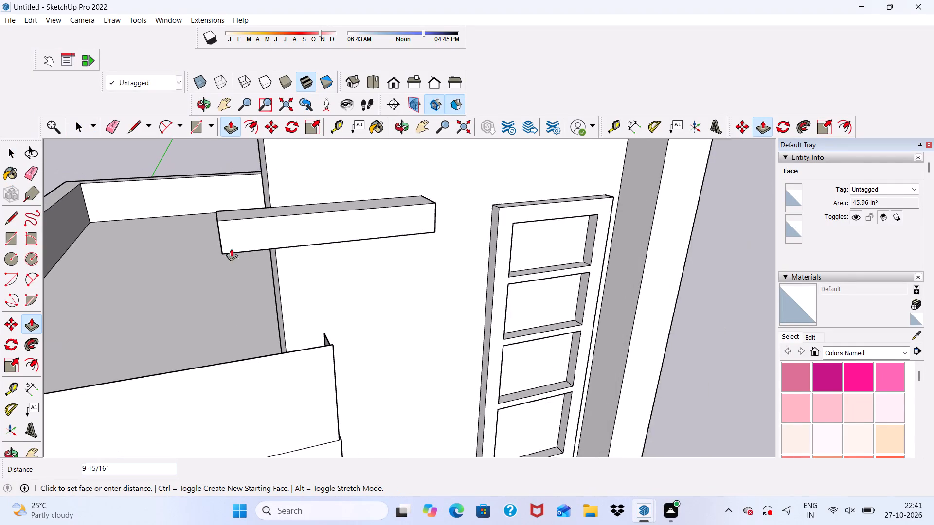
scroll(231, 248, down, 11)
scroll(106, 305, up, 3)
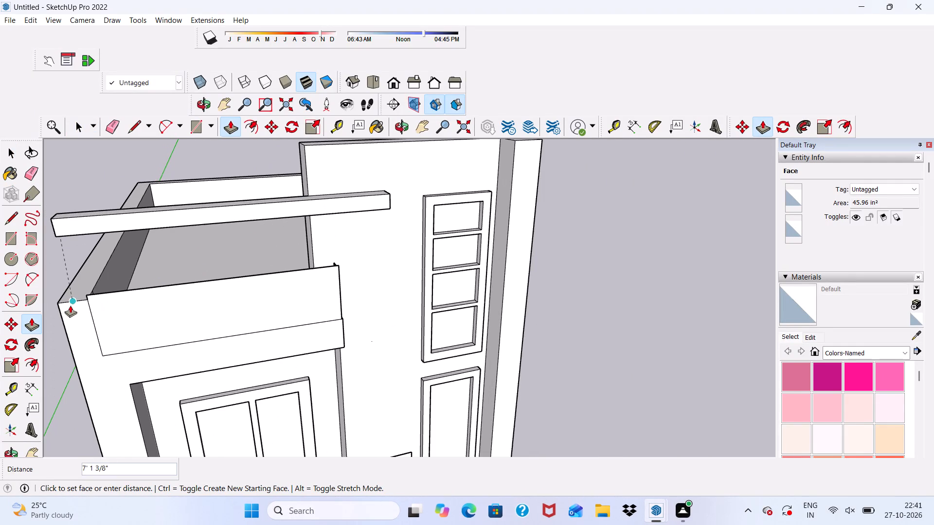
scroll(67, 310, up, 3)
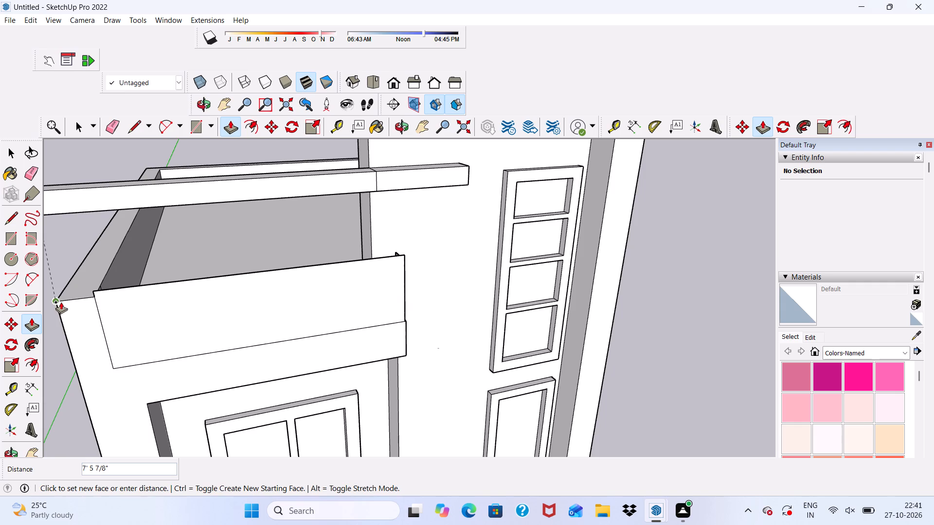
click(61, 301)
Draw a rectangle about 1' 1" by 6" on the beam's rear face at its free end.
scroll(64, 302, down, 2)
middle_drag(92, 324, 338, 305)
scroll(370, 284, down, 4)
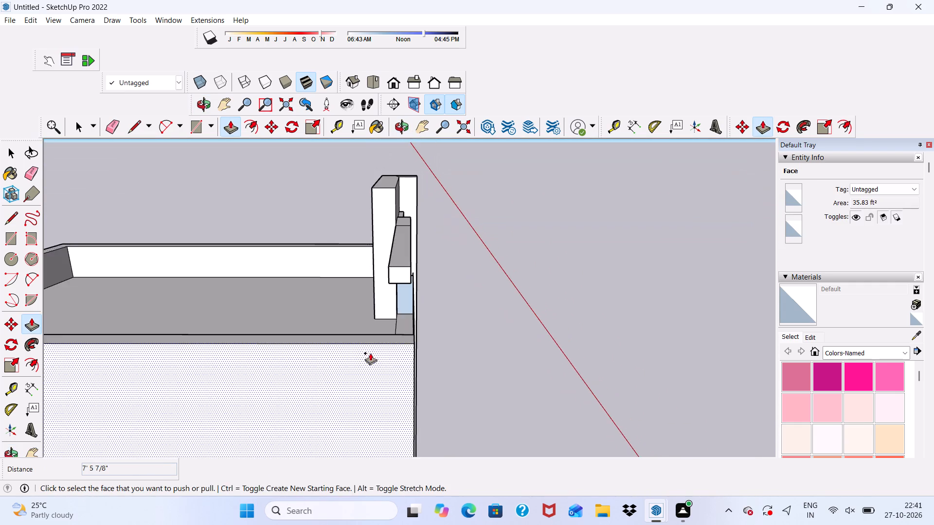
middle_drag(370, 353, 81, 316)
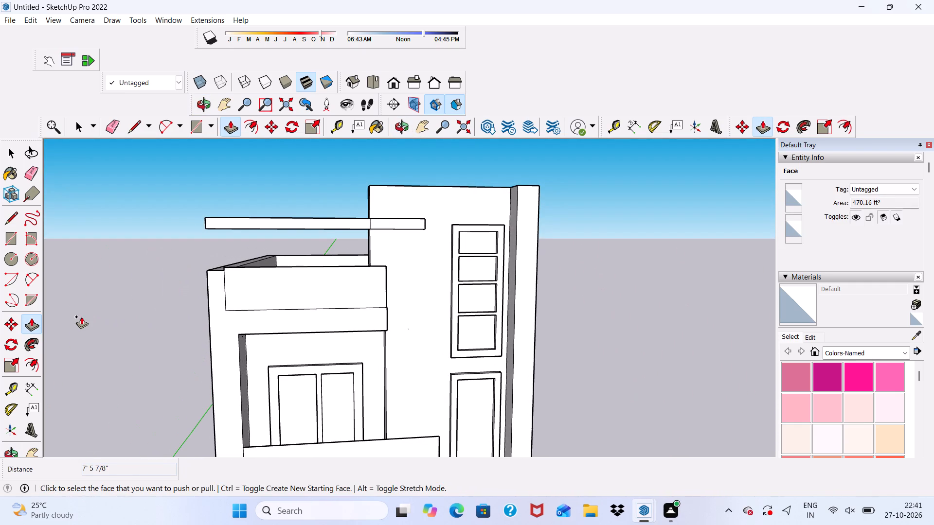
scroll(99, 306, up, 4)
middle_drag(113, 302, 381, 317)
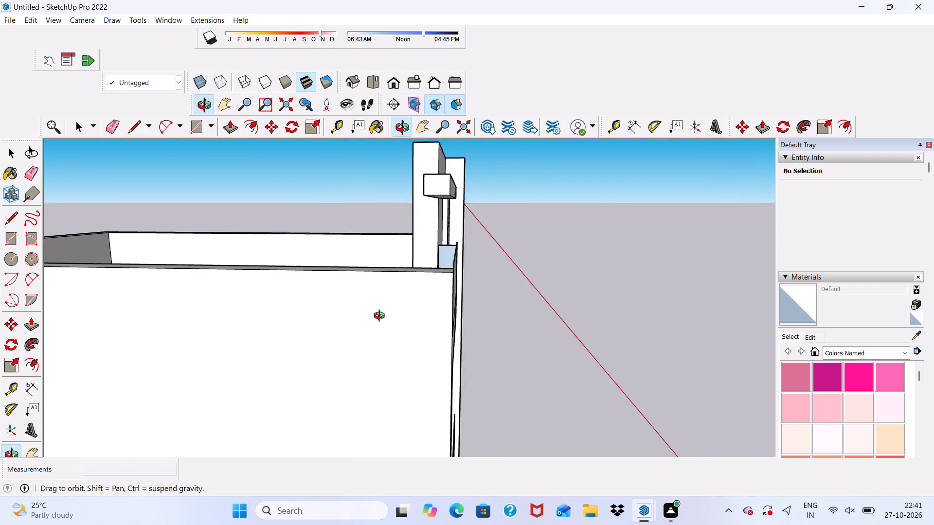
middle_drag(381, 317, 427, 349)
scroll(469, 269, up, 3)
key(space)
middle_drag(456, 294, 537, 289)
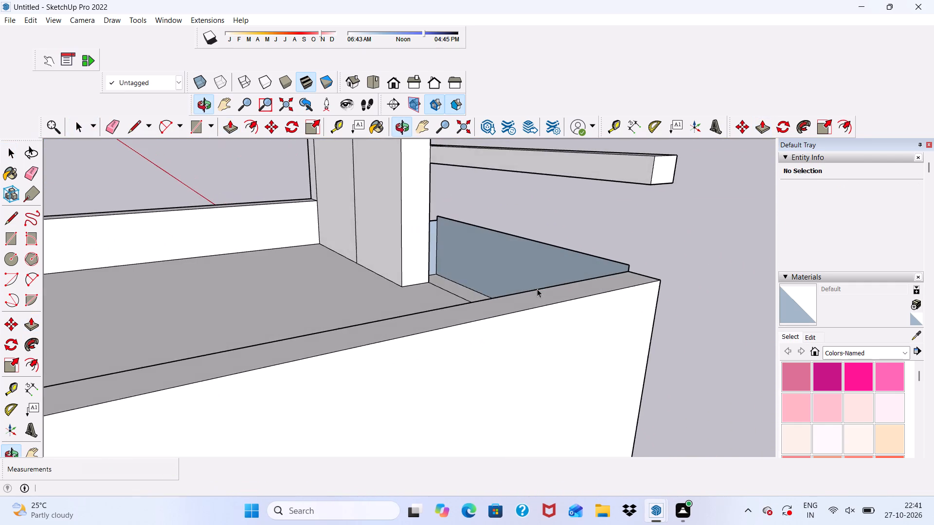
scroll(623, 183, down, 5)
click(192, 126)
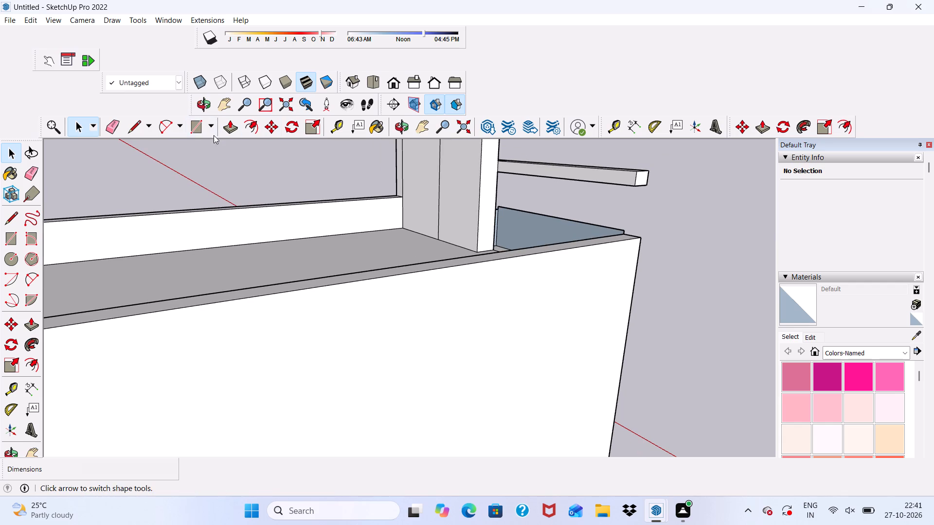
scroll(546, 172, up, 3)
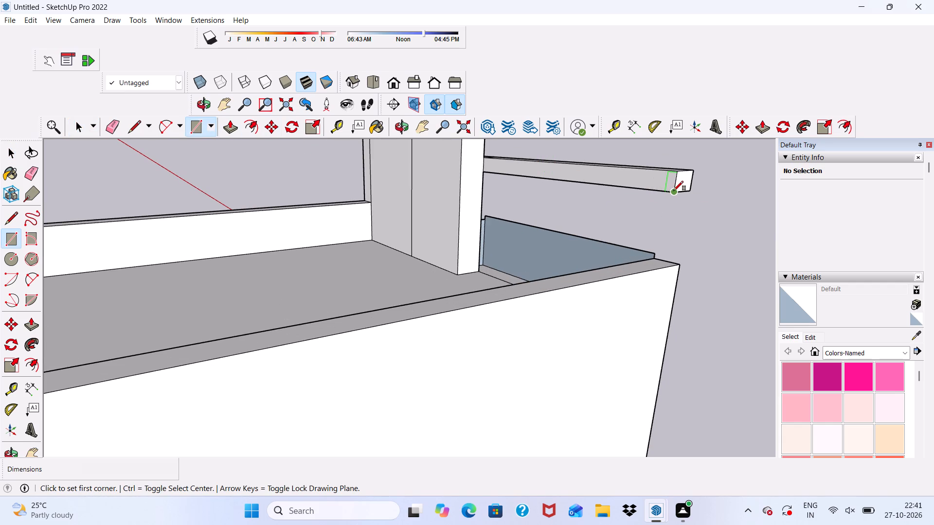
click(674, 191)
scroll(663, 175, up, 4)
scroll(616, 173, up, 1)
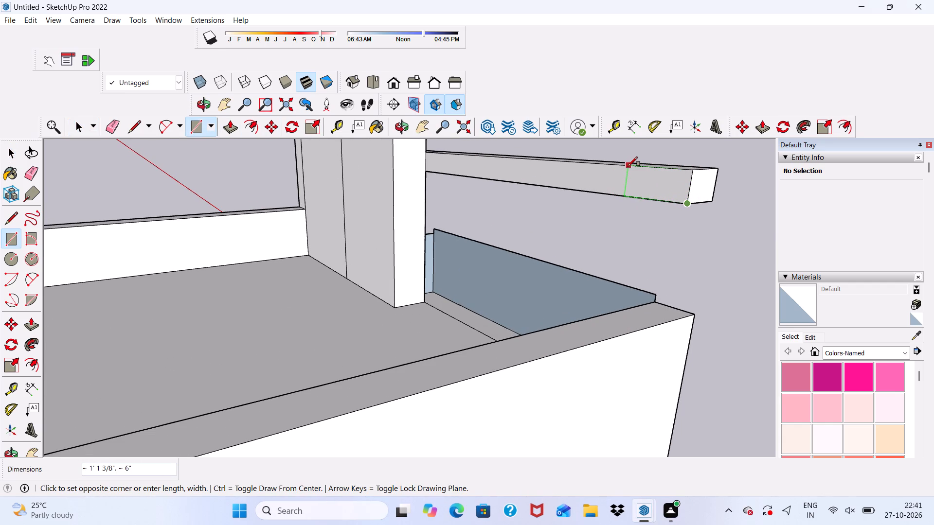
click(628, 166)
Push/Pull the rectangle on the beam's rear face backward above the side parapet to form a side beam.
scroll(627, 166, down, 4)
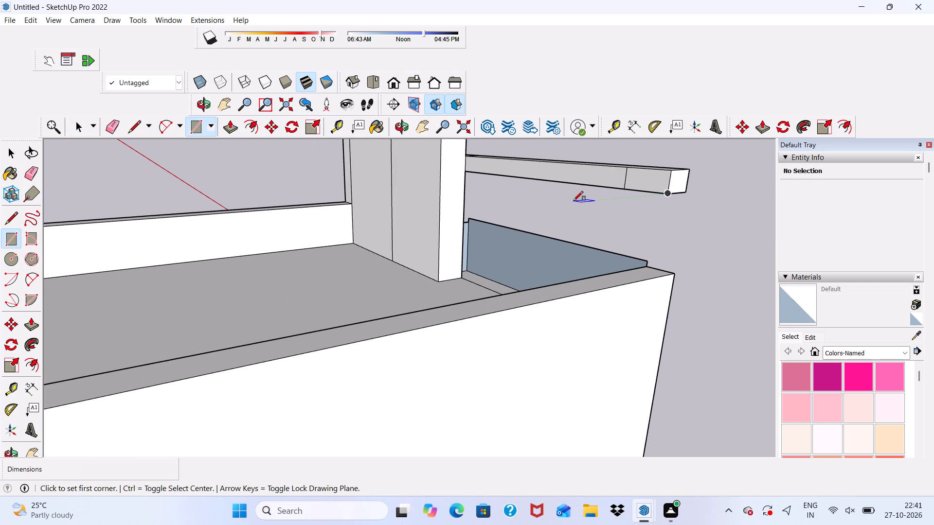
scroll(360, 151, up, 1)
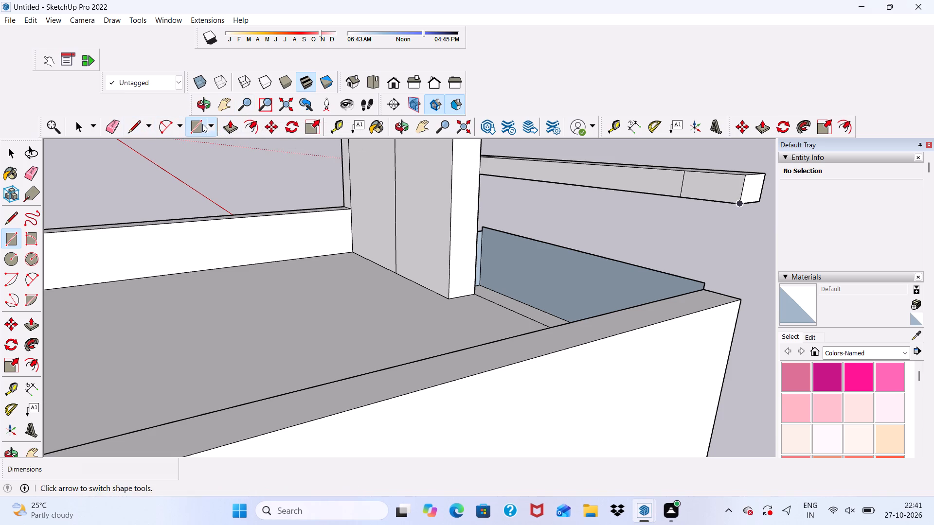
click(232, 127)
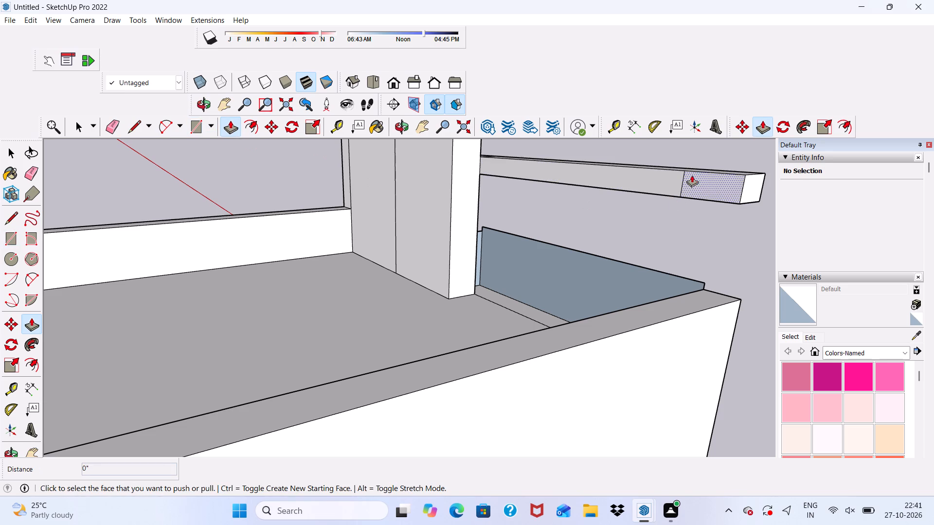
click(700, 182)
scroll(600, 236, down, 2)
scroll(479, 242, down, 3)
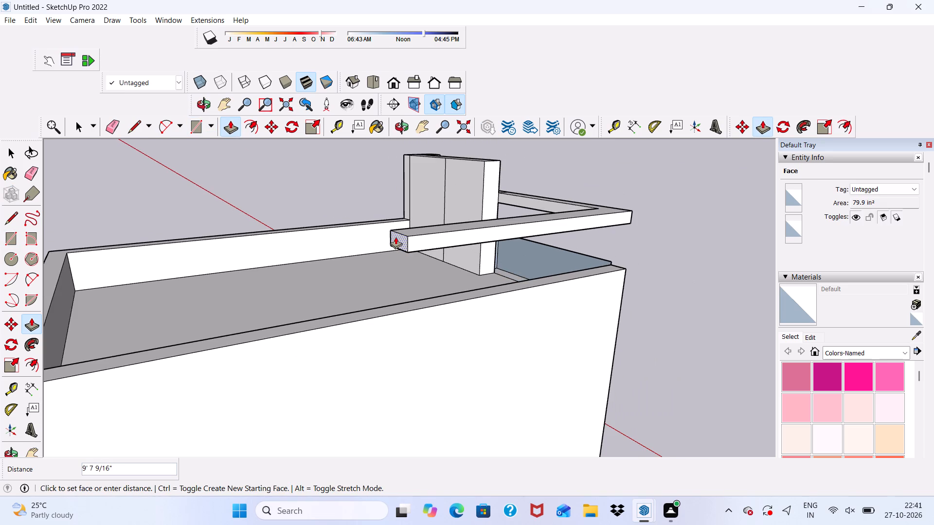
click(410, 227)
Draw a full-height rectangle about 8" wide on the side beam's inner face at its rear end.
middle_drag(413, 231, 559, 247)
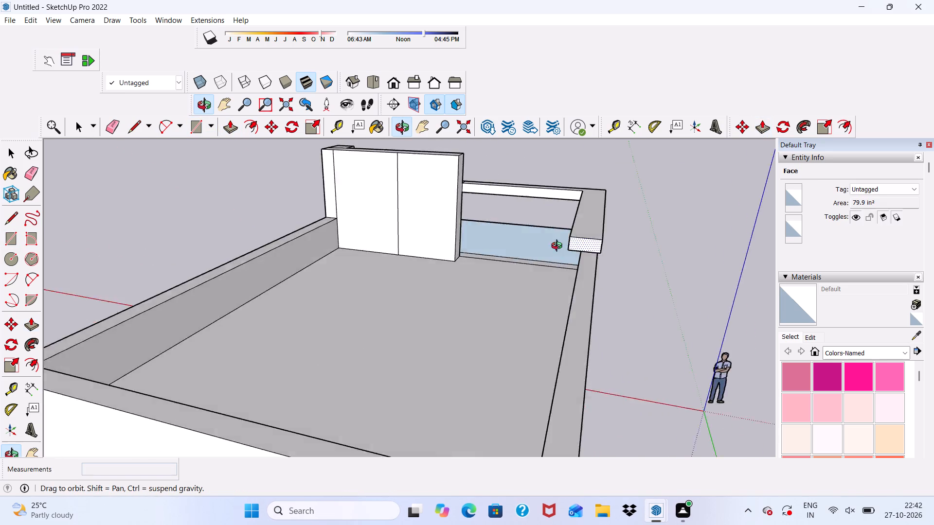
middle_drag(559, 247, 693, 268)
scroll(630, 230, up, 4)
scroll(587, 225, down, 4)
middle_drag(548, 243, 700, 266)
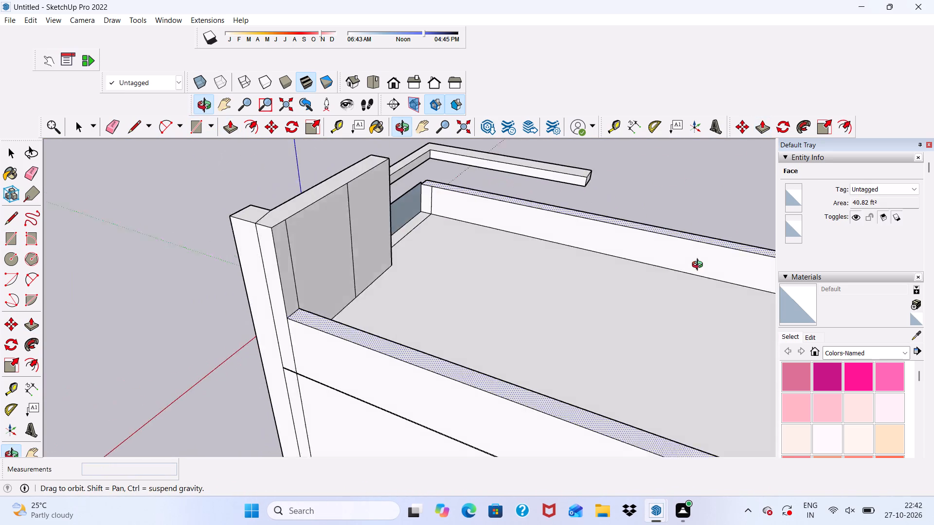
middle_drag(700, 266, 695, 252)
scroll(587, 208, up, 1)
key(space)
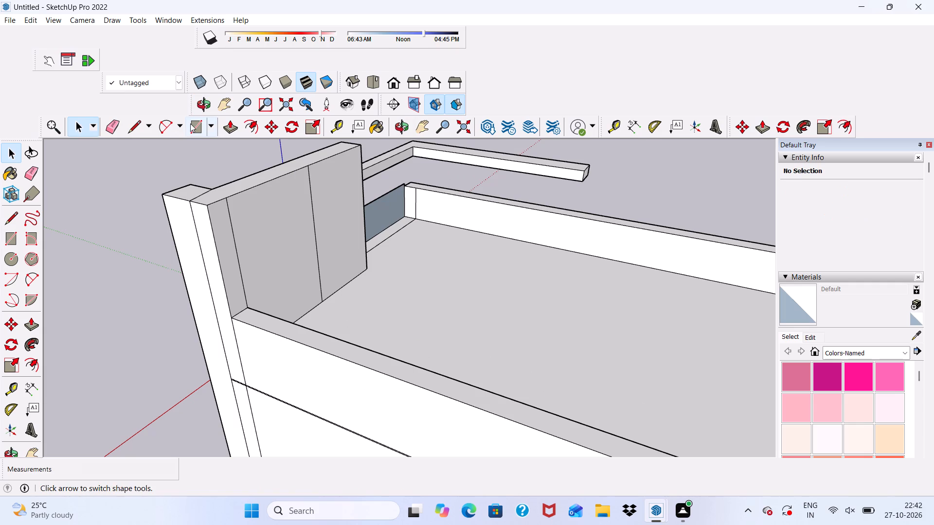
click(190, 123)
scroll(600, 166, up, 3)
scroll(561, 178, down, 1)
scroll(570, 176, up, 2)
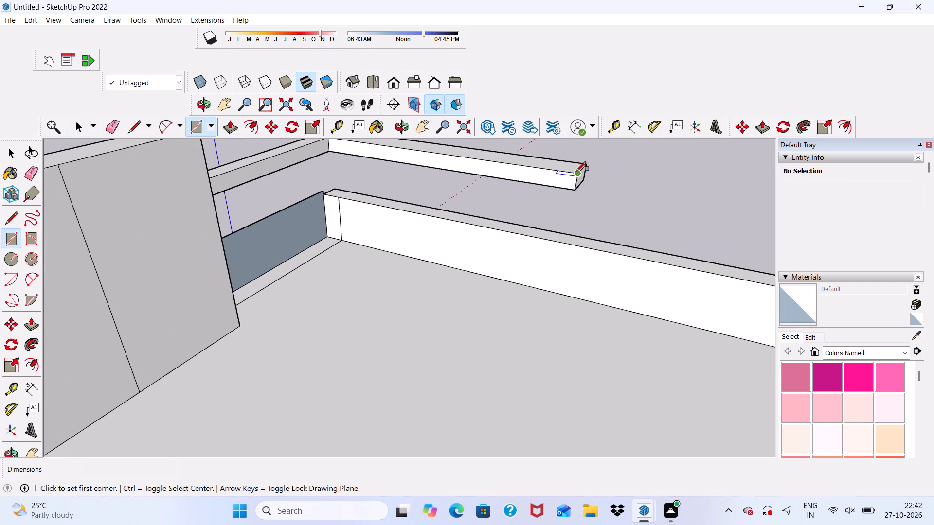
click(576, 173)
scroll(571, 191, up, 8)
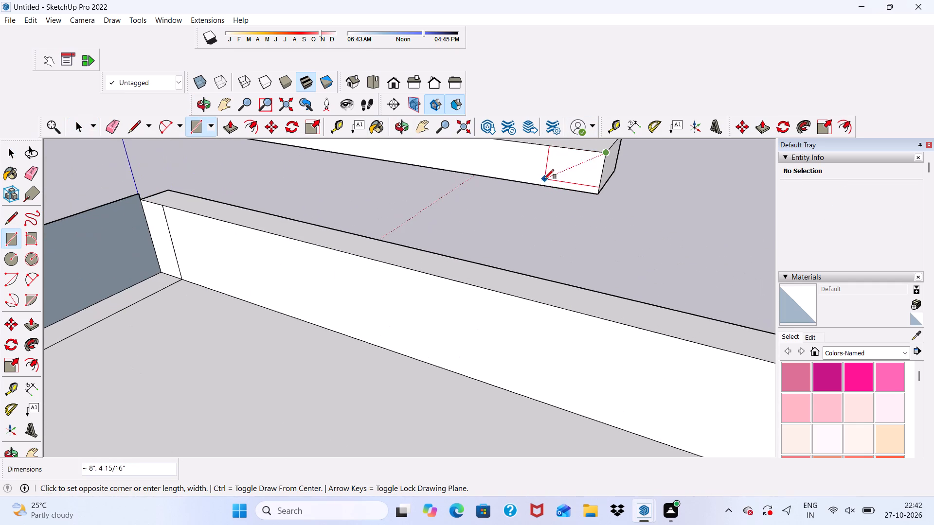
click(542, 186)
key(space)
Push/Pull the rectangle at the side beam's rear end sideways about 6' 4 1/2" to the tall wall block, forming a rear cross beam.
click(561, 170)
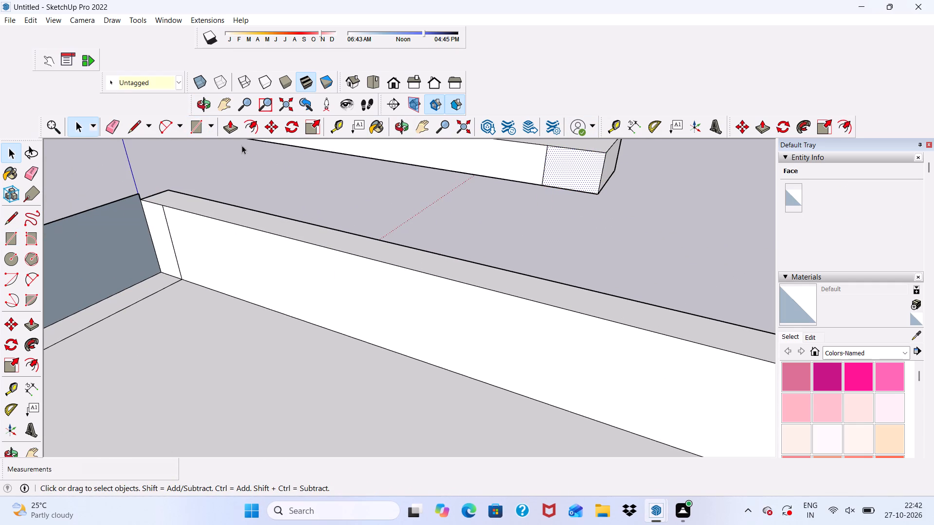
click(228, 126)
click(573, 166)
scroll(498, 236, down, 7)
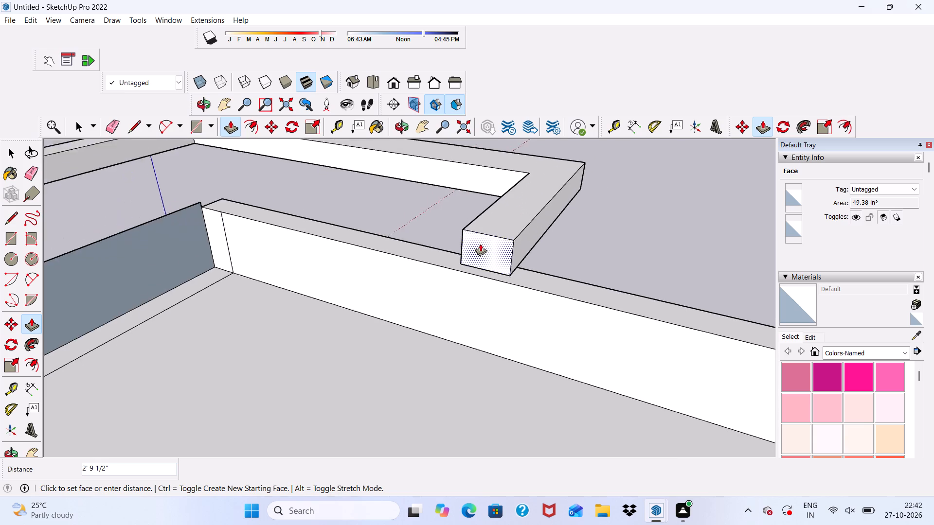
scroll(480, 244, down, 7)
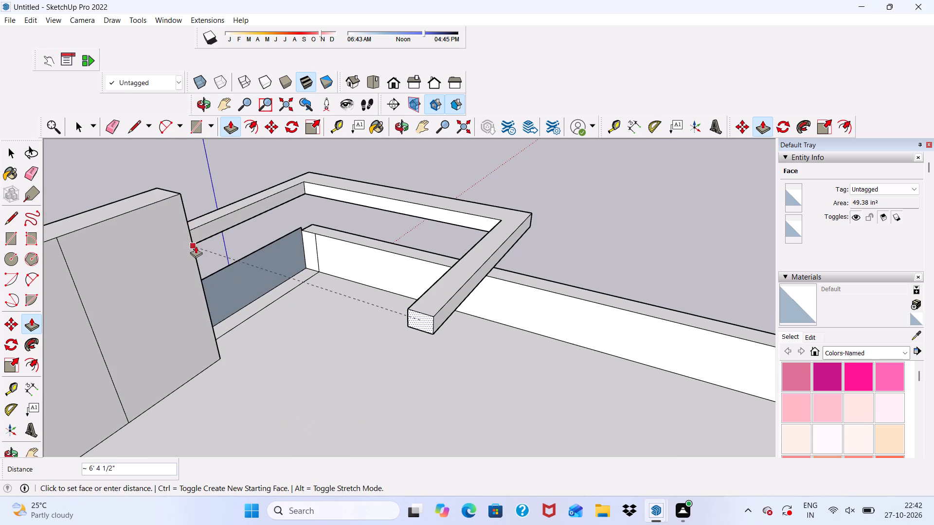
click(196, 246)
Erase the vertical line nearer the beam frame on the tall wall block's rear face.
scroll(196, 246, down, 3)
middle_drag(207, 304, 1, 234)
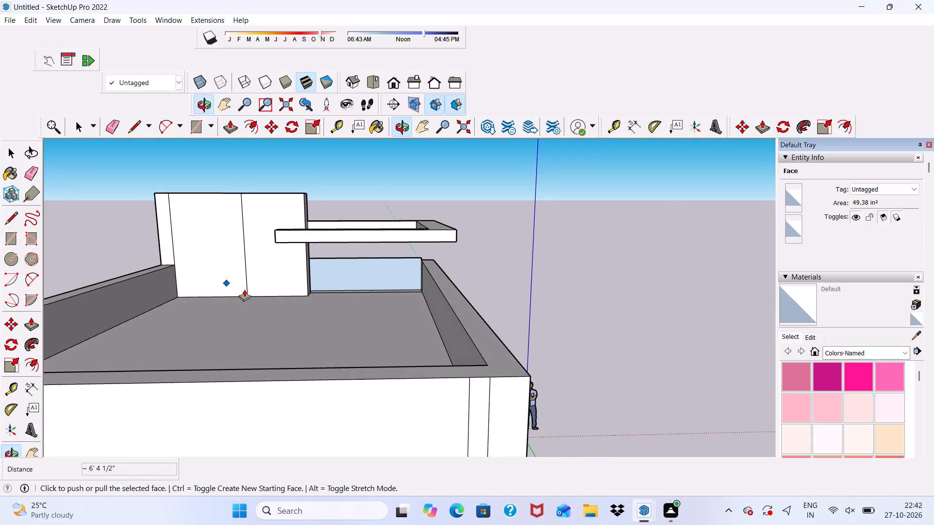
scroll(306, 309, up, 3)
key(space)
drag(105, 119, 134, 141)
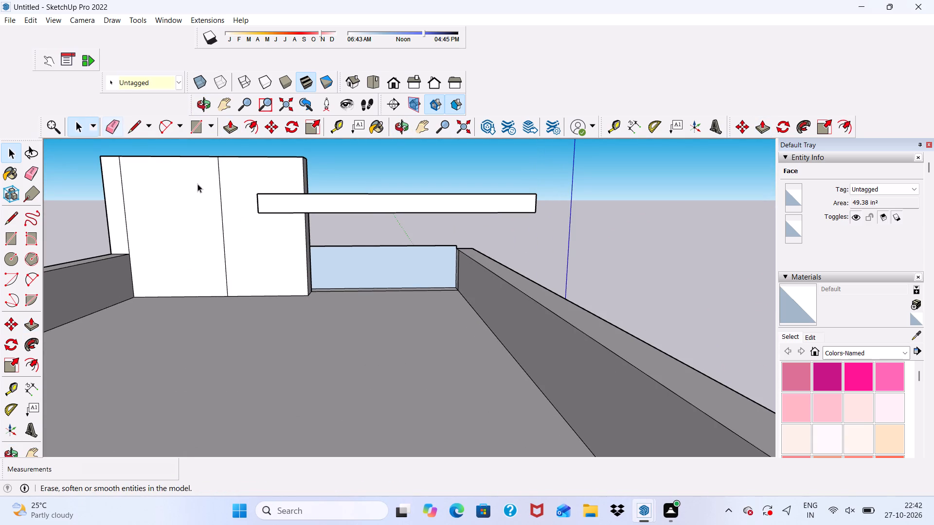
click(113, 130)
drag(226, 203, 210, 235)
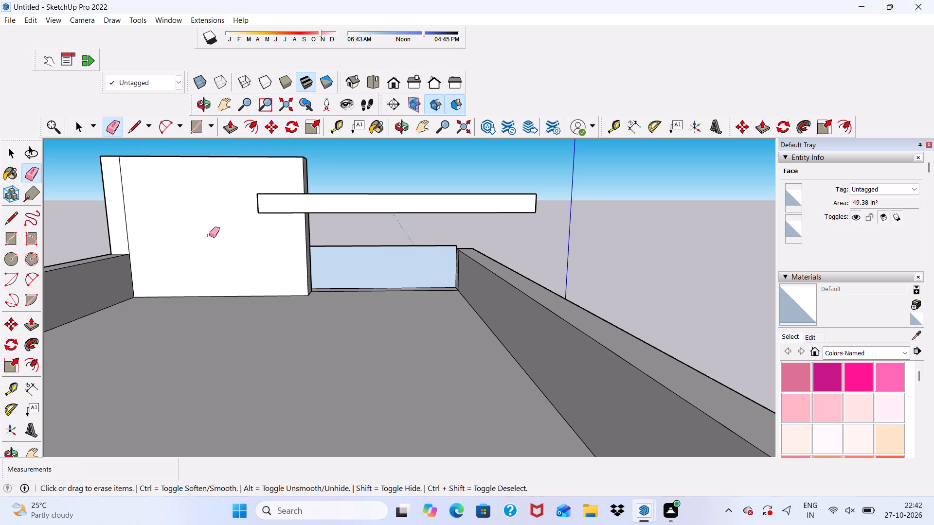
Push/Pull the wall block's merged rear face backward 8' 3/4", flush with the rear cross beam's end.
key(space)
click(207, 227)
click(229, 125)
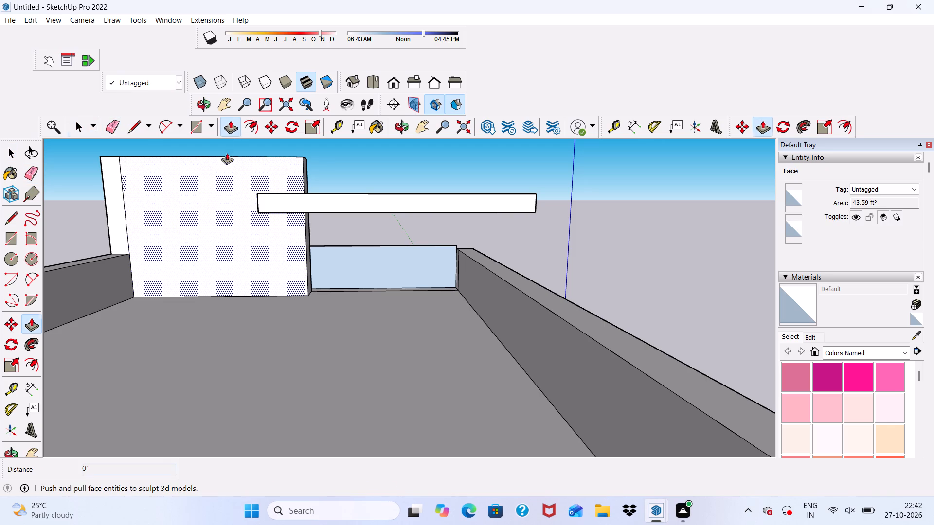
click(222, 185)
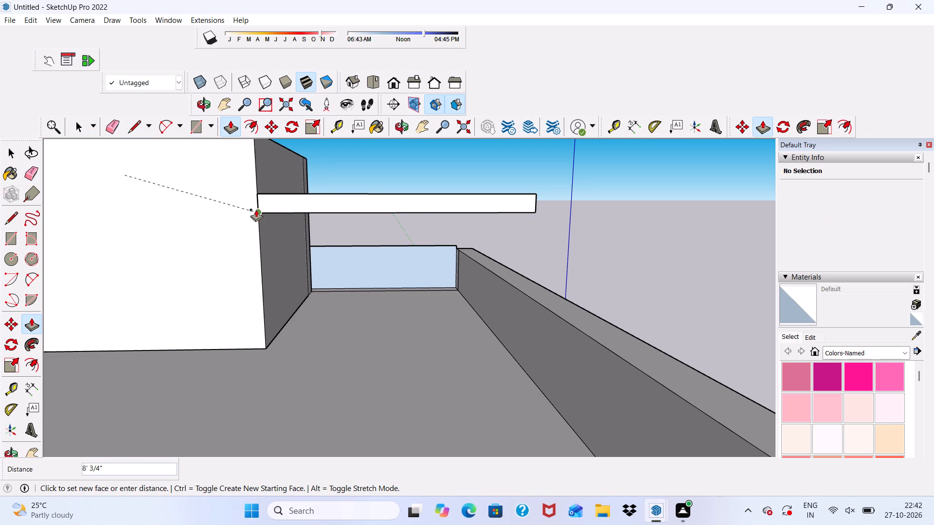
click(256, 208)
Examine the extended wall block and the beam frame from the front and from above.
scroll(258, 214, down, 3)
middle_drag(272, 266, 0, 271)
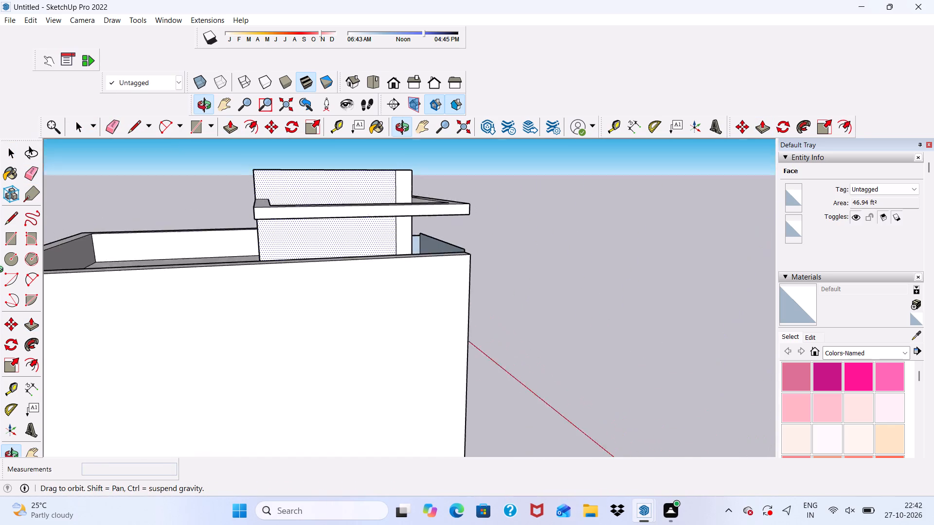
middle_drag(0, 271, 0, 268)
middle_drag(434, 332, 112, 271)
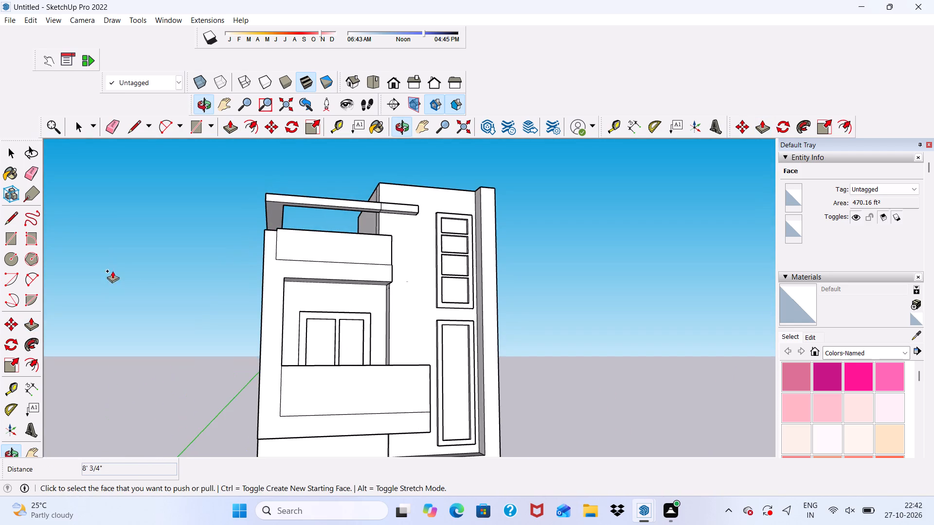
scroll(395, 216, up, 7)
key(space)
scroll(335, 292, down, 1)
middle_drag(335, 293, 270, 407)
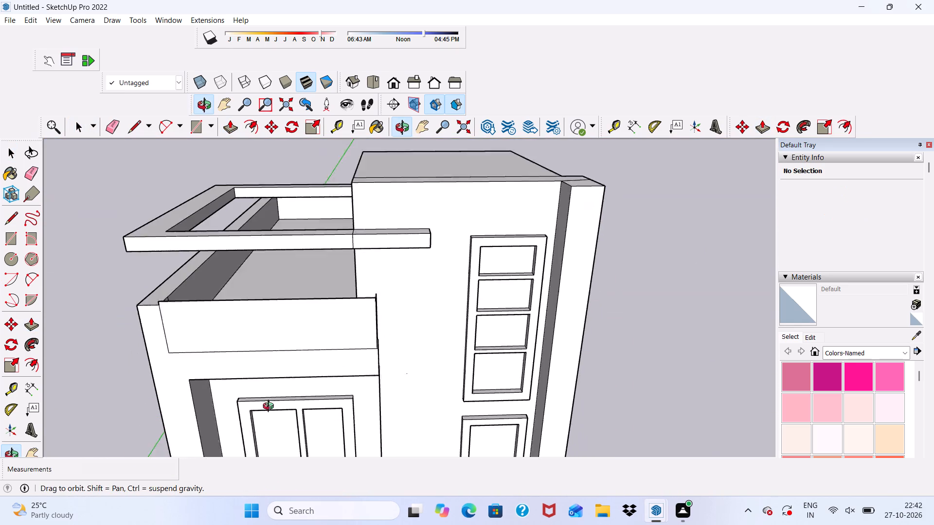
middle_drag(270, 407, 252, 416)
scroll(247, 305, down, 2)
key(space)
middle_drag(251, 322, 259, 387)
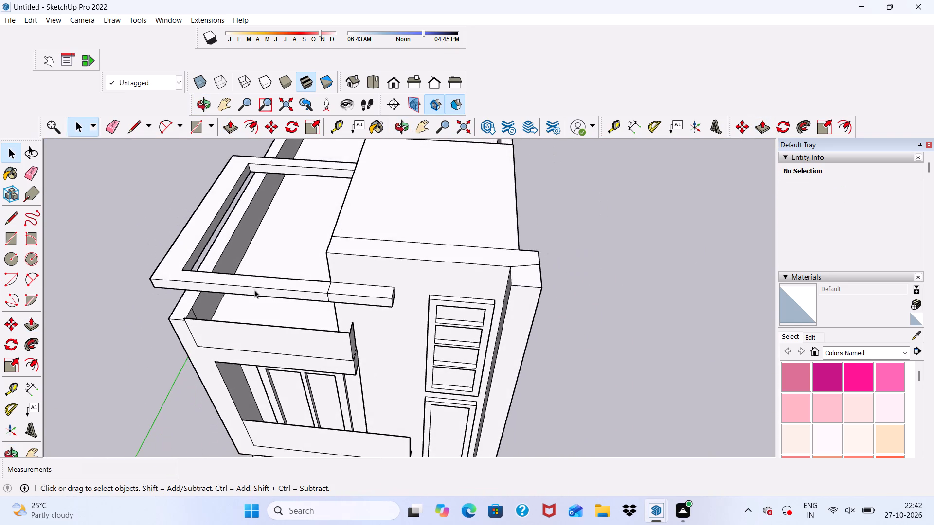
scroll(252, 264, up, 8)
scroll(255, 265, down, 7)
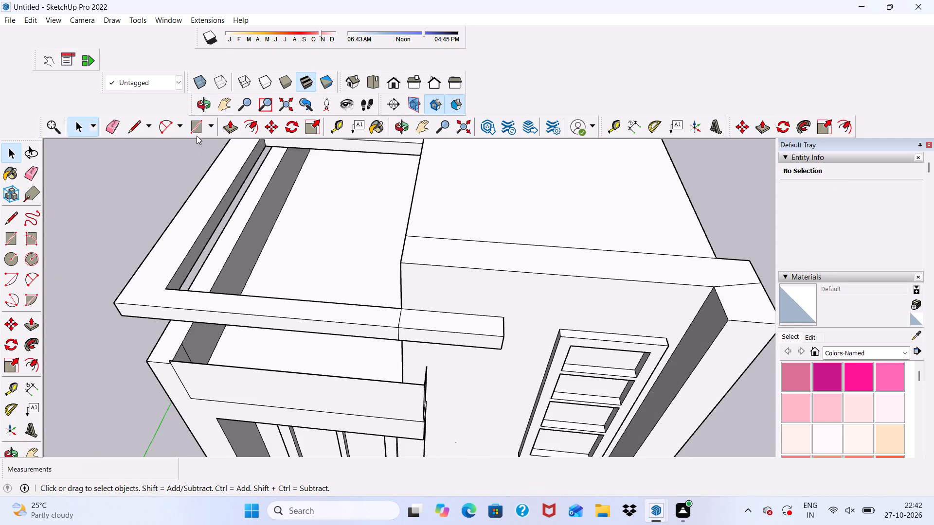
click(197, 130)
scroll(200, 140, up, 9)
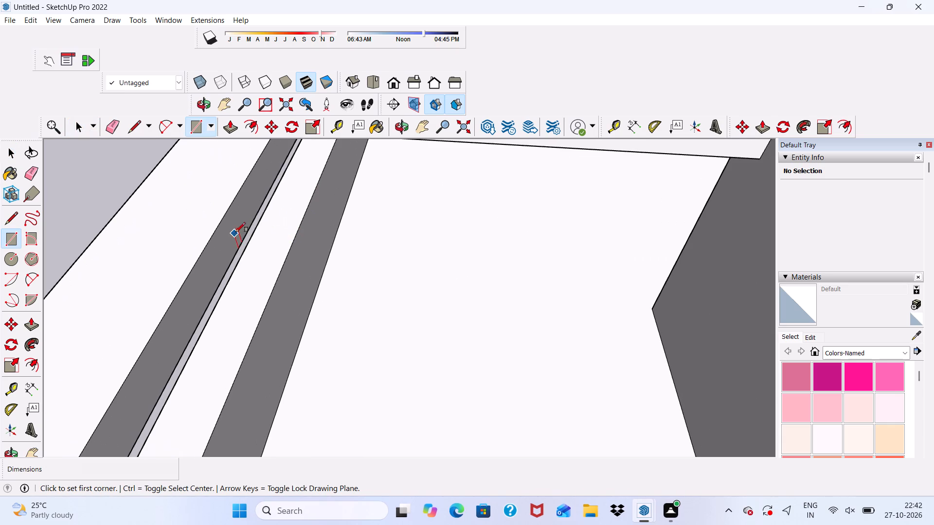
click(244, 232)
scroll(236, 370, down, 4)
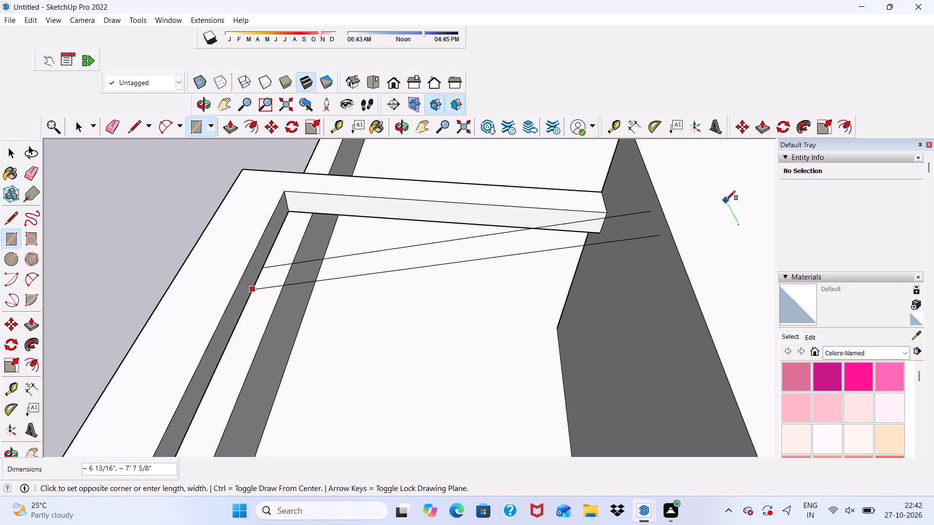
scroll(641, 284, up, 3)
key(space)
Draw a full-height rectangle about 6 5/16" by 6" on the side beam's inner face, just in front of the rear cross beam.
scroll(490, 240, down, 3)
scroll(363, 281, down, 1)
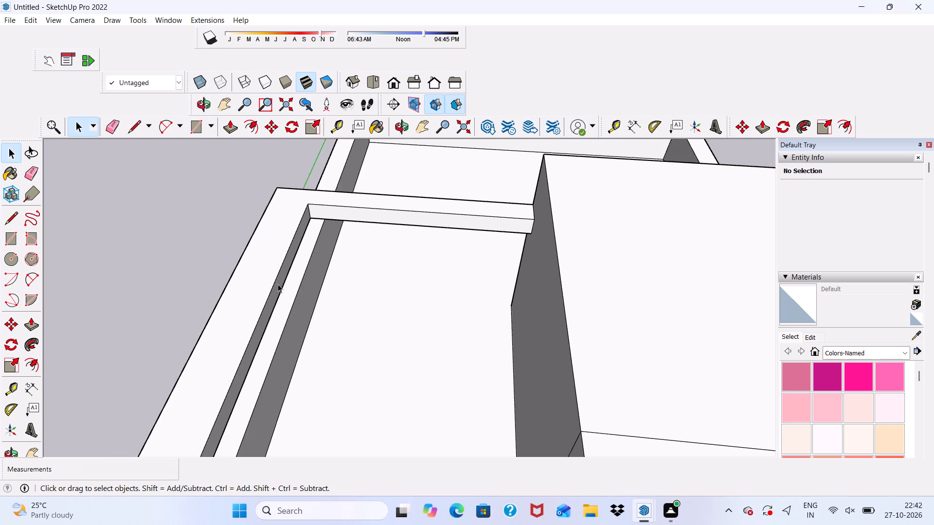
scroll(280, 234, down, 1)
middle_drag(280, 229, 279, 170)
scroll(287, 170, down, 1)
scroll(250, 162, up, 1)
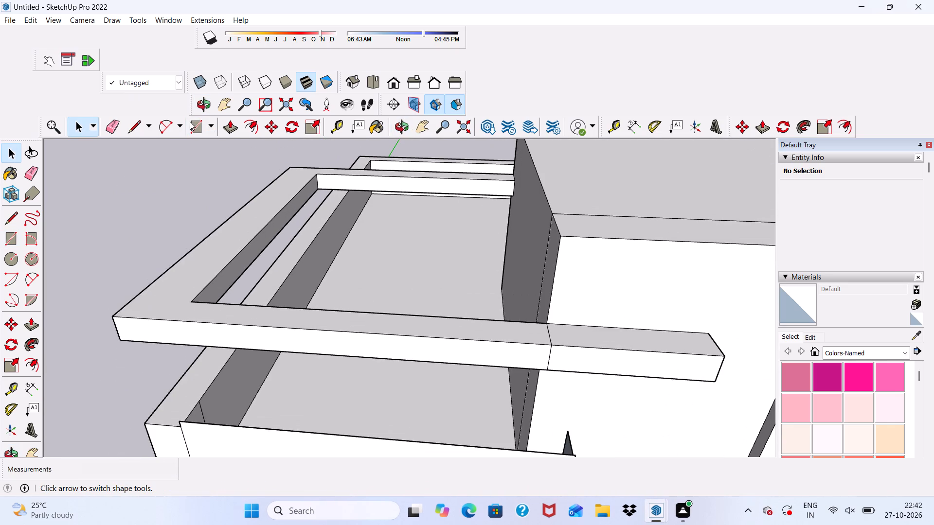
click(202, 130)
scroll(287, 200, up, 4)
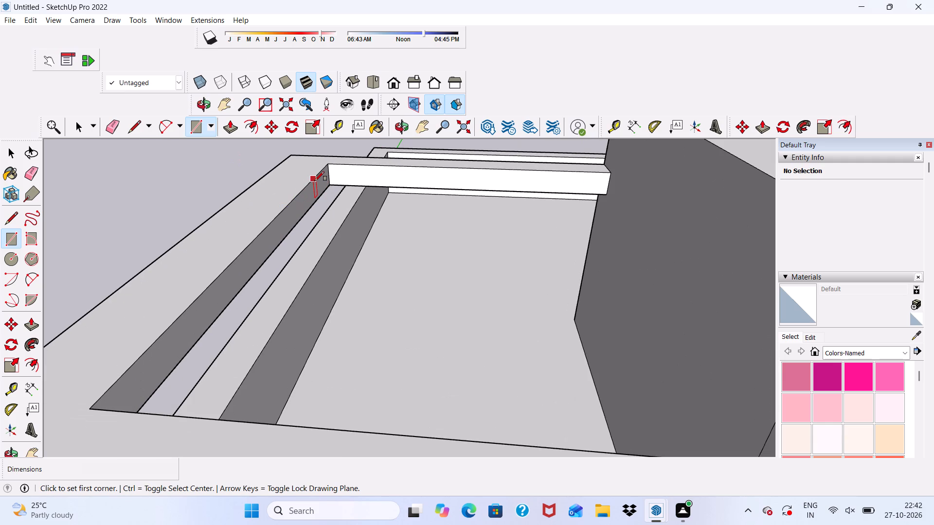
scroll(315, 181, up, 3)
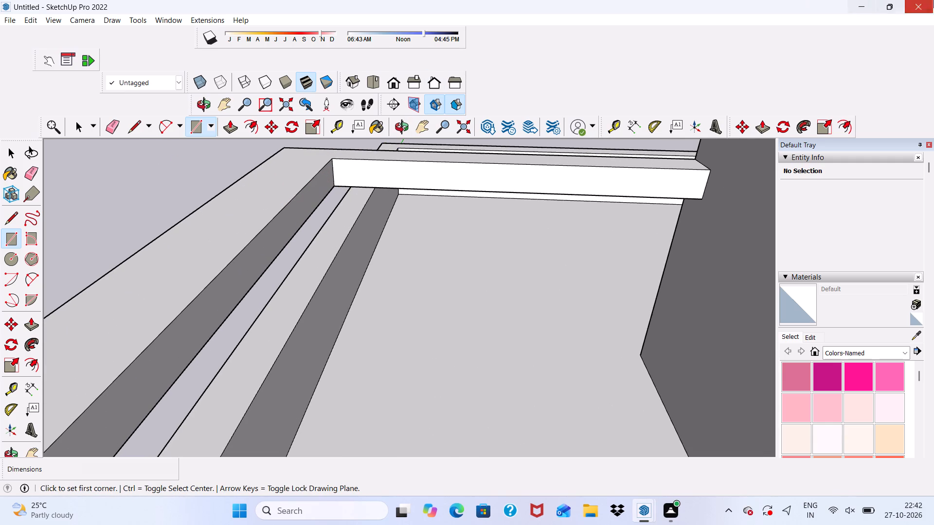
scroll(319, 227, up, 2)
scroll(317, 171, up, 2)
scroll(317, 171, down, 8)
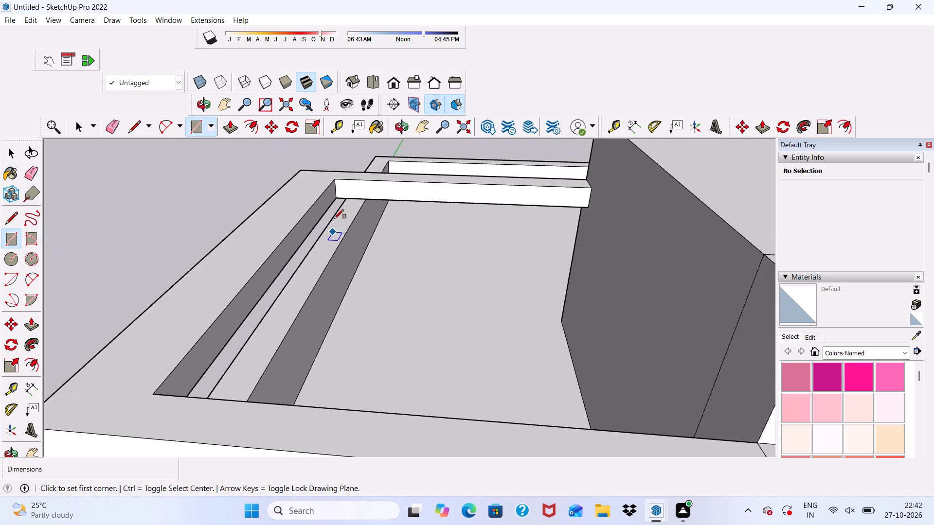
scroll(334, 173, up, 7)
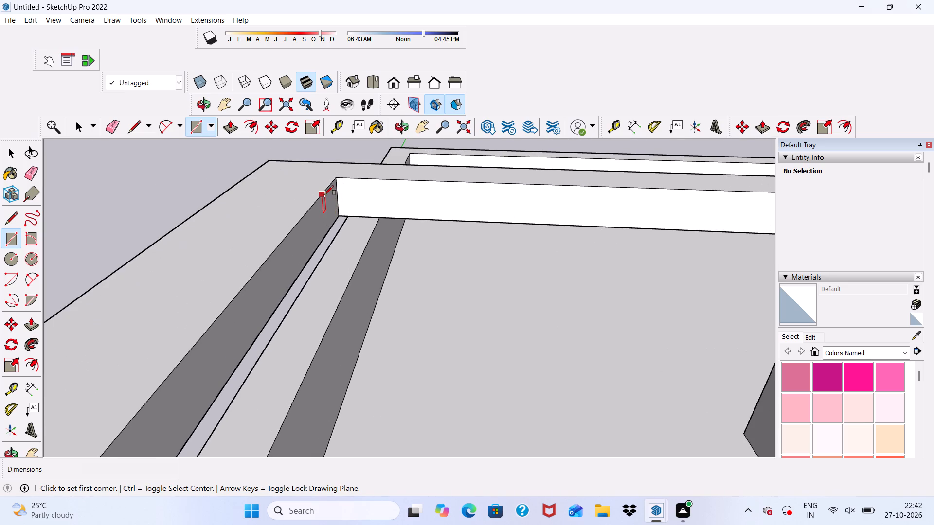
click(324, 195)
scroll(324, 236, up, 5)
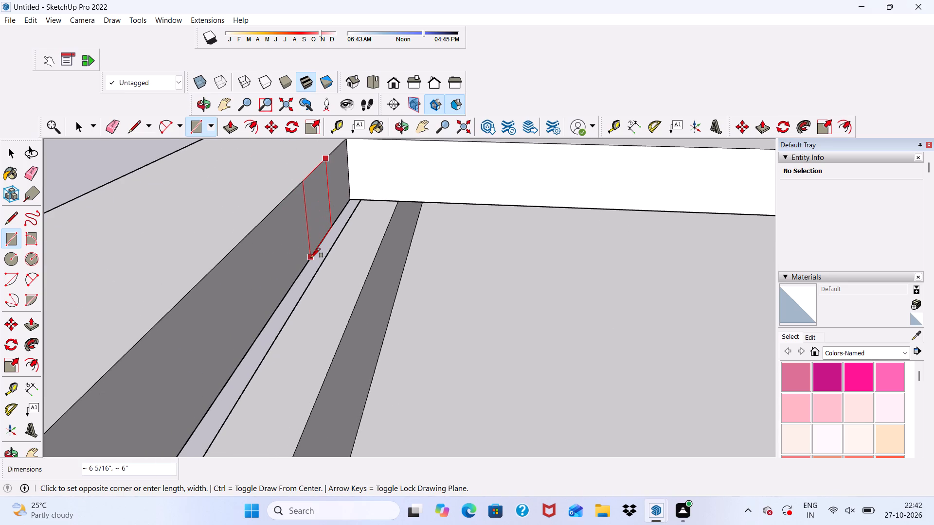
scroll(311, 260, up, 5)
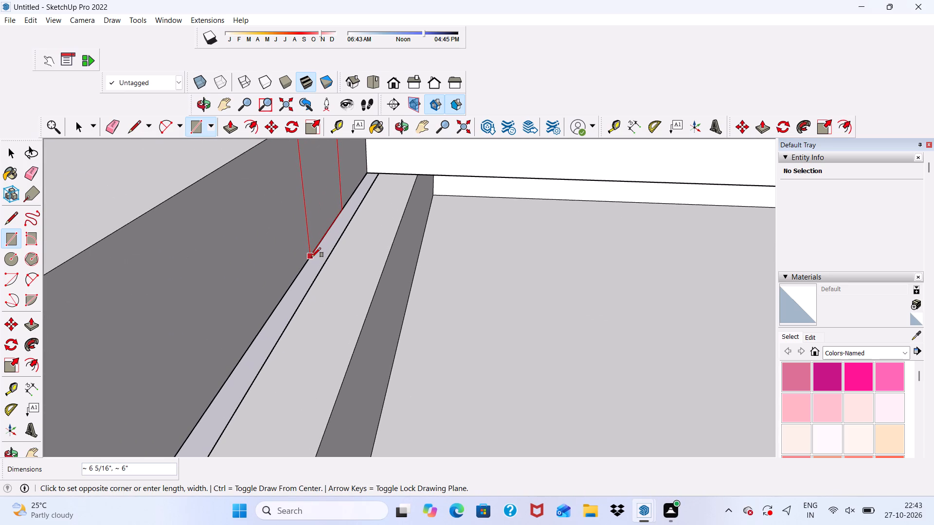
click(312, 253)
Copy the small rectangle 8 1/8" forward along the side beam's inner face and array the copy 5 times.
scroll(314, 238, down, 5)
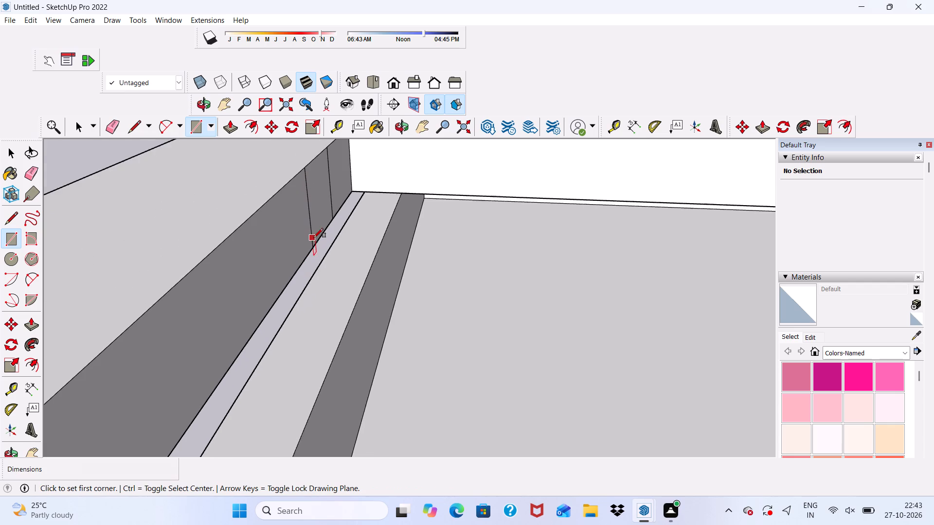
scroll(329, 186, up, 2)
key(space)
scroll(322, 189, up, 3)
double_click(309, 195)
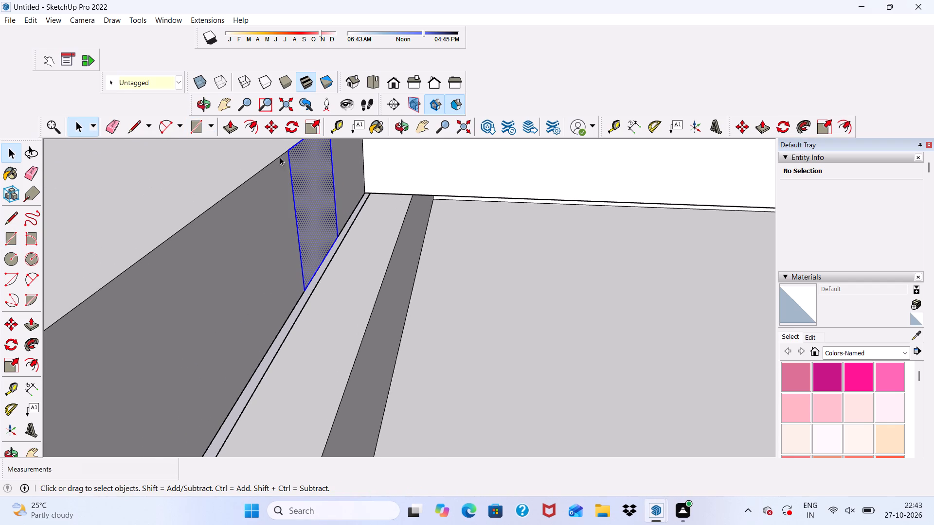
click(273, 123)
click(316, 202)
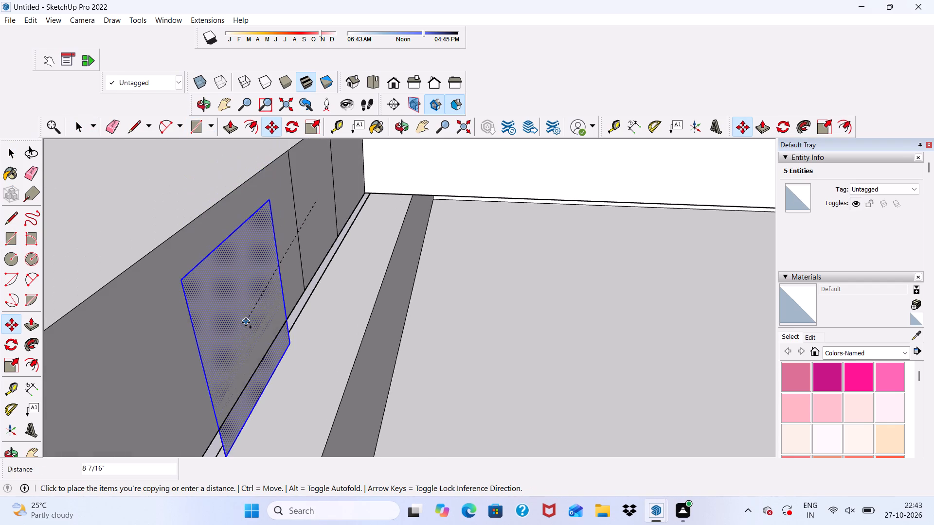
click(247, 290)
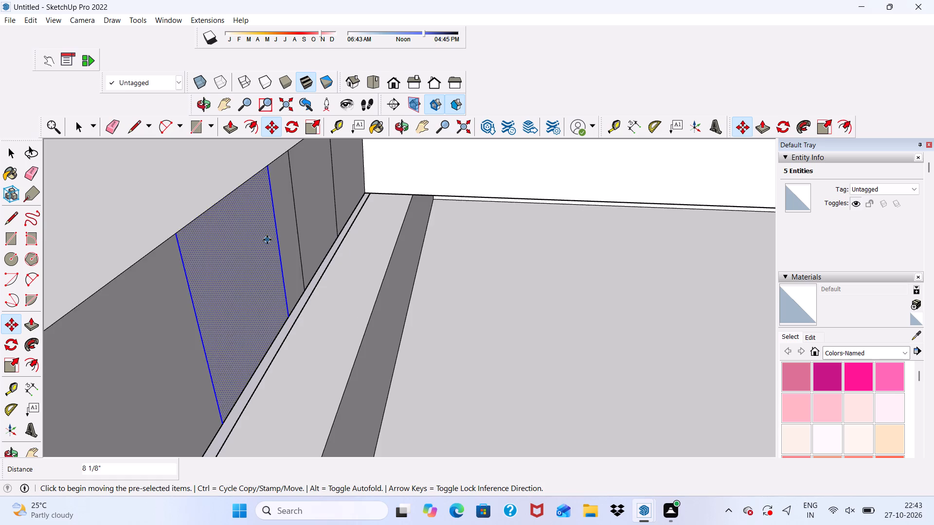
scroll(267, 240, down, 9)
middle_drag(401, 252, 338, 244)
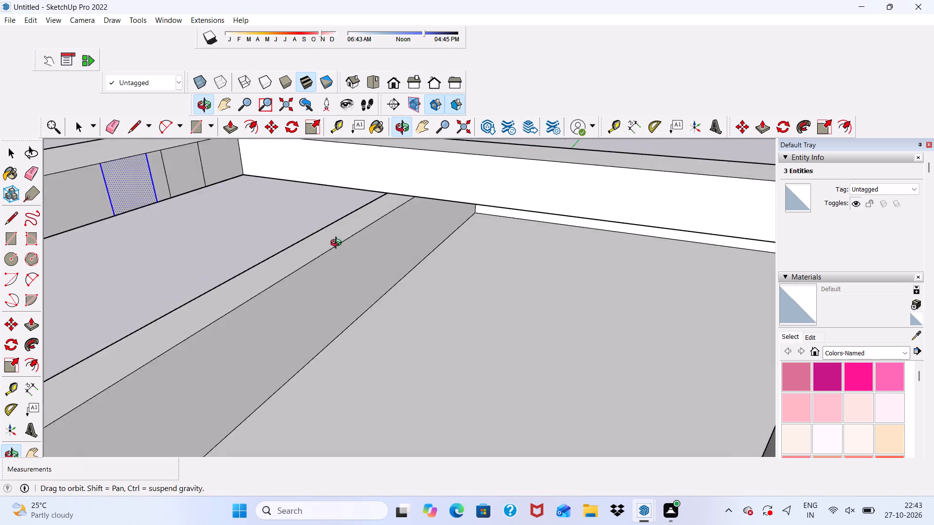
middle_drag(338, 244, 368, 258)
key(shift+asterisk)
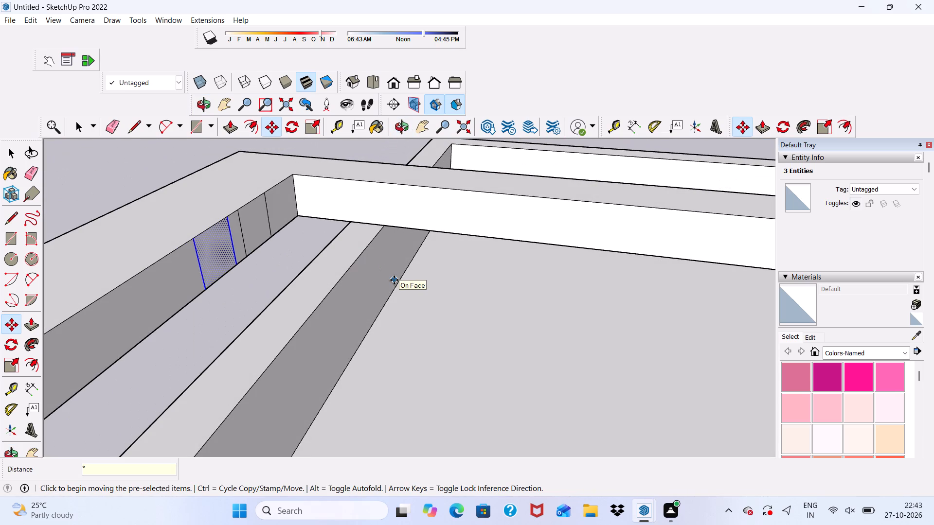
key(5)
key(Return)
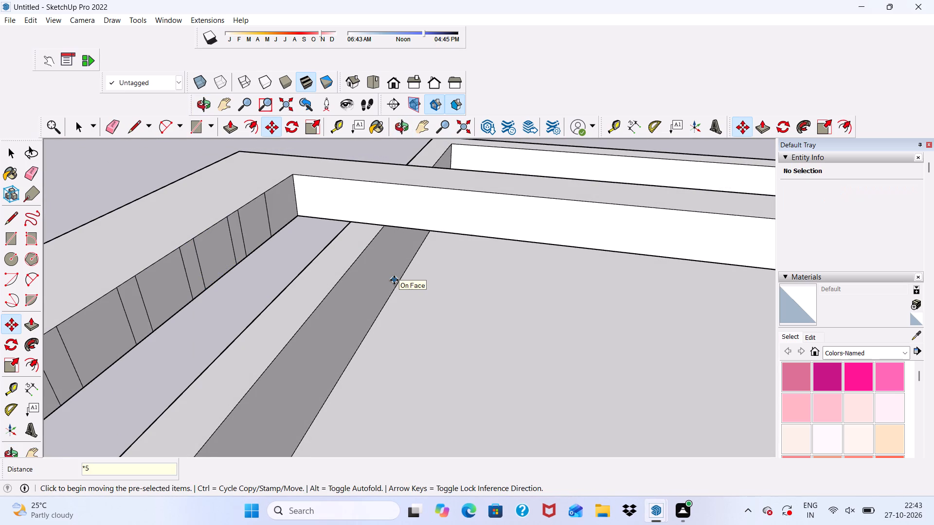
Push/Pull the frontmost arrayed rectangle about 6' 4 1/2" across to the tall wall block to form a cross beam.
scroll(394, 280, down, 6)
scroll(371, 245, down, 4)
scroll(336, 296, up, 4)
key(space)
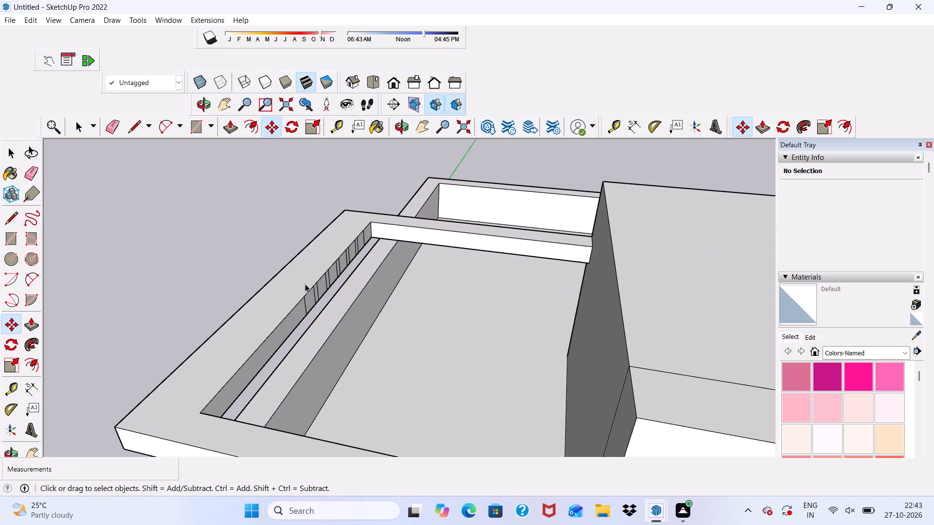
scroll(304, 283, up, 3)
click(228, 127)
scroll(291, 315, up, 2)
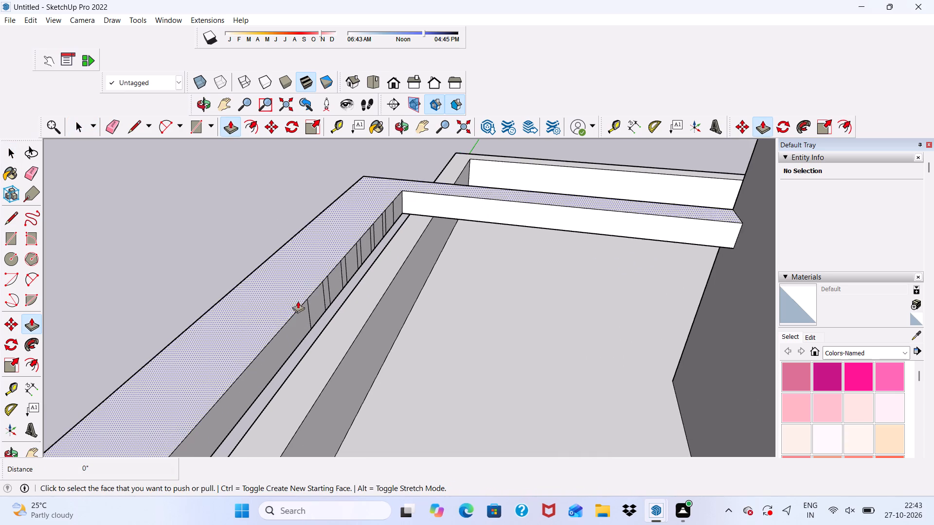
scroll(316, 303, up, 3)
click(316, 304)
scroll(354, 322, down, 3)
scroll(321, 281, down, 2)
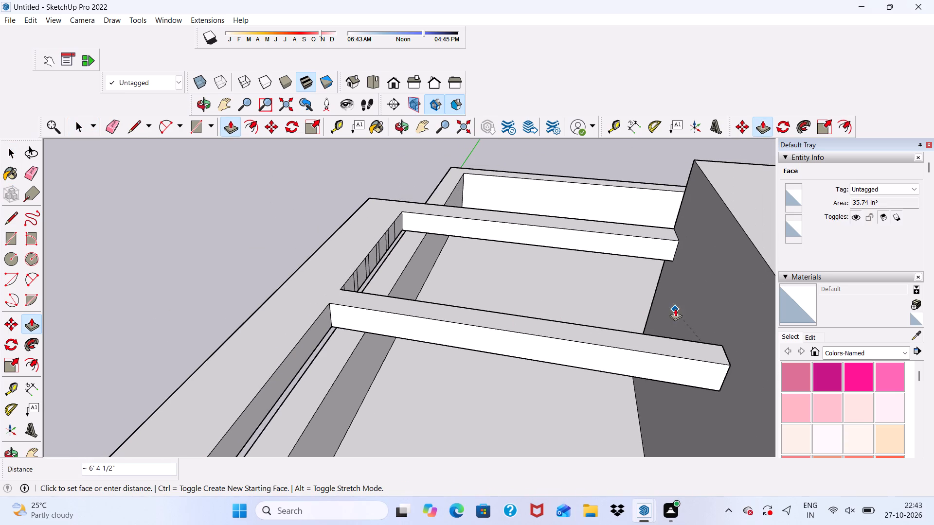
scroll(617, 270, down, 3)
click(687, 306)
scroll(239, 305, up, 1)
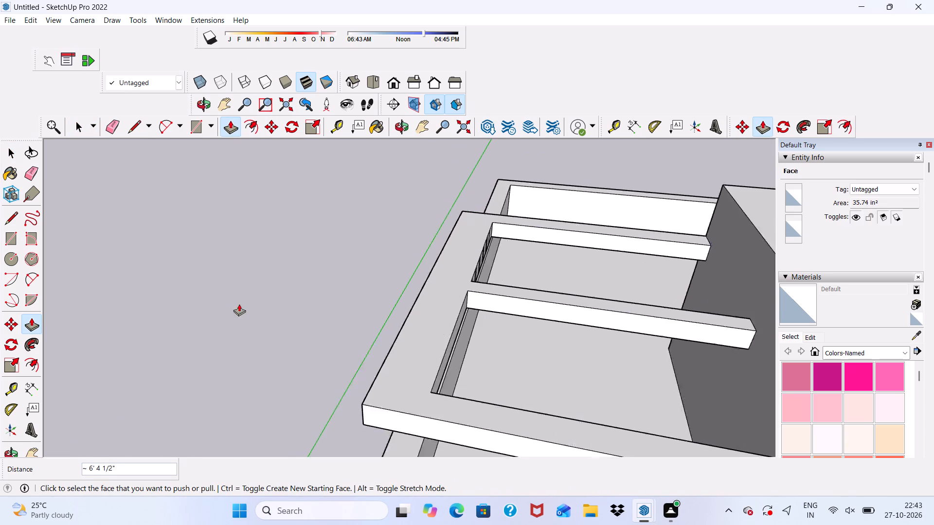
scroll(239, 304, up, 2)
middle_drag(539, 280, 377, 297)
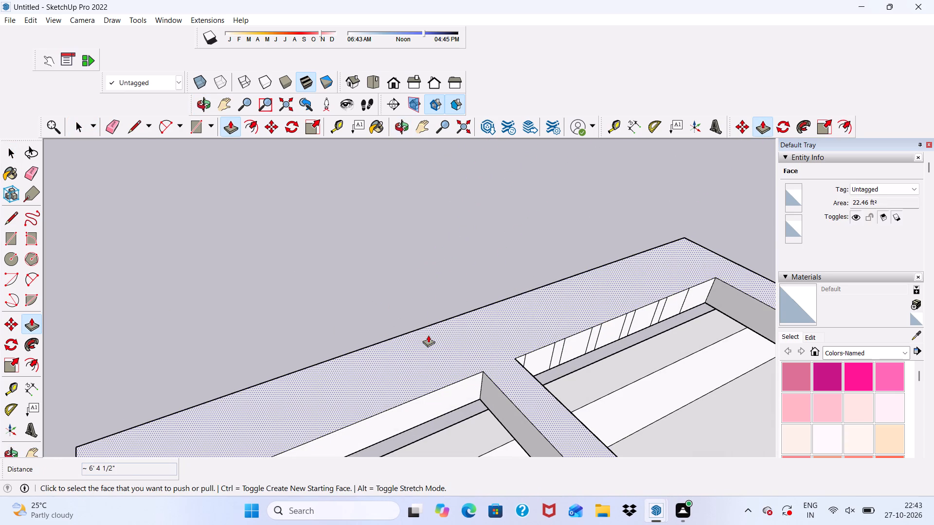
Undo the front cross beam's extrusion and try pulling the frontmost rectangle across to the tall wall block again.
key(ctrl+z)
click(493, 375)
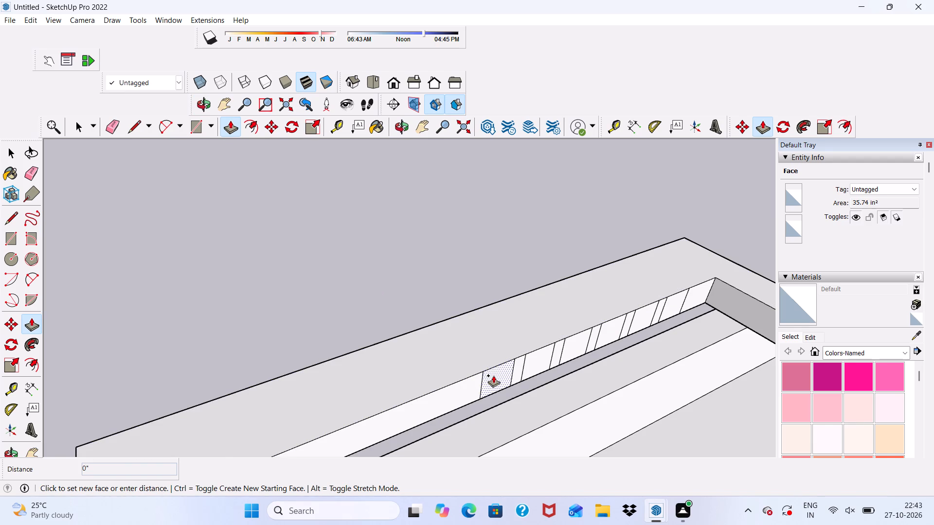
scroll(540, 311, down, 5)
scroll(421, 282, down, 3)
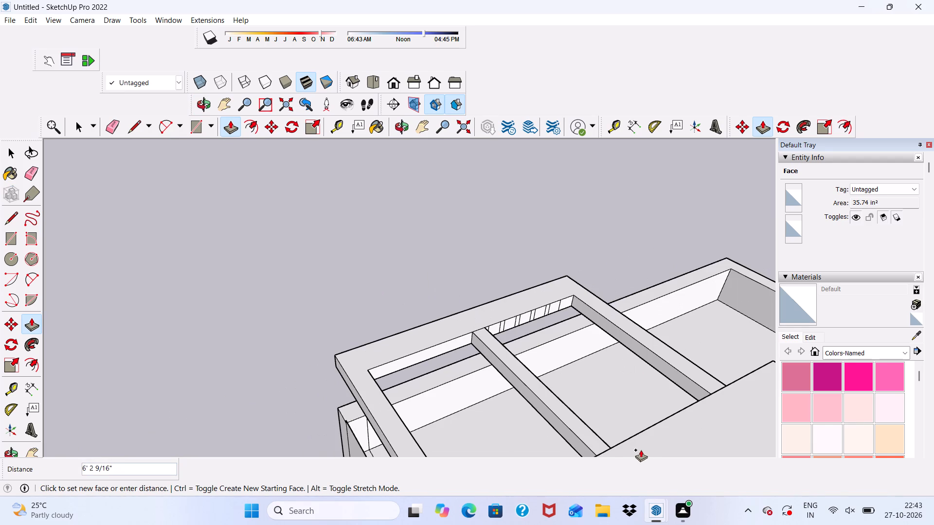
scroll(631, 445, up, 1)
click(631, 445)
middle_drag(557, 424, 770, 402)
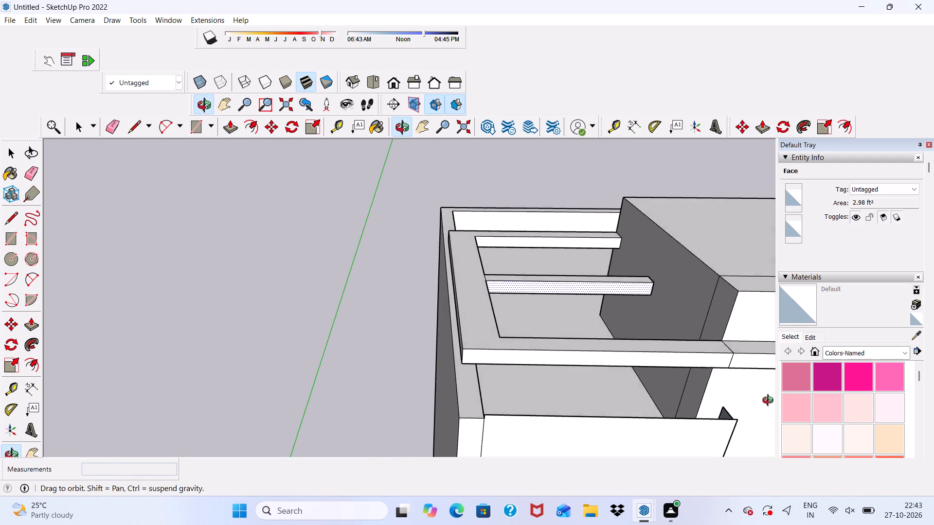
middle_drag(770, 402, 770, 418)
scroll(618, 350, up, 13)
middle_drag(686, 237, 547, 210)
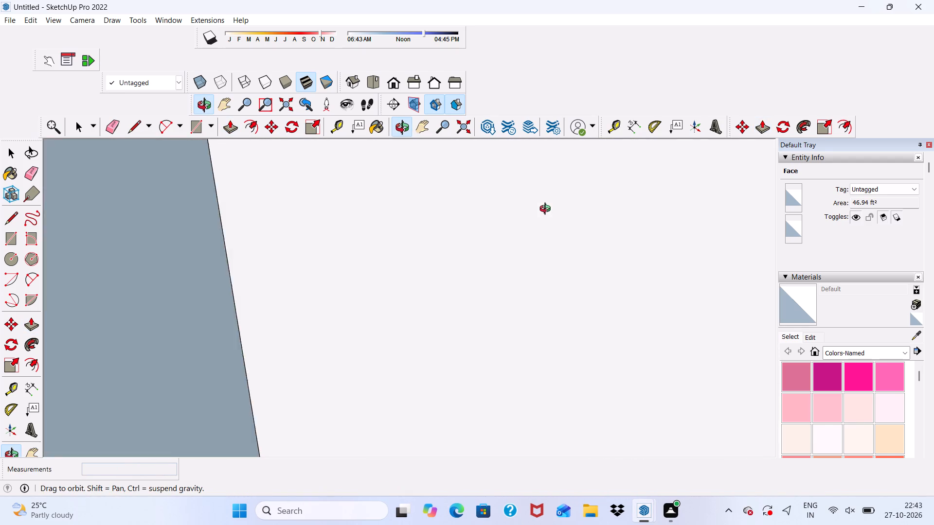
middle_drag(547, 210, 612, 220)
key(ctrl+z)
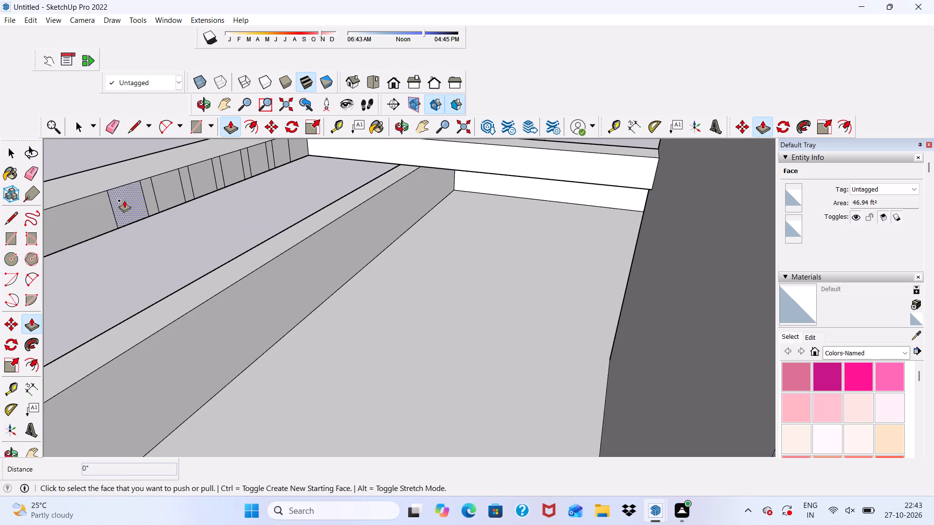
Push/Pull the frontmost arrayed rectangle about 6' 8 13/16" across to the tall wall block as a cross beam.
click(124, 200)
scroll(589, 227, down, 4)
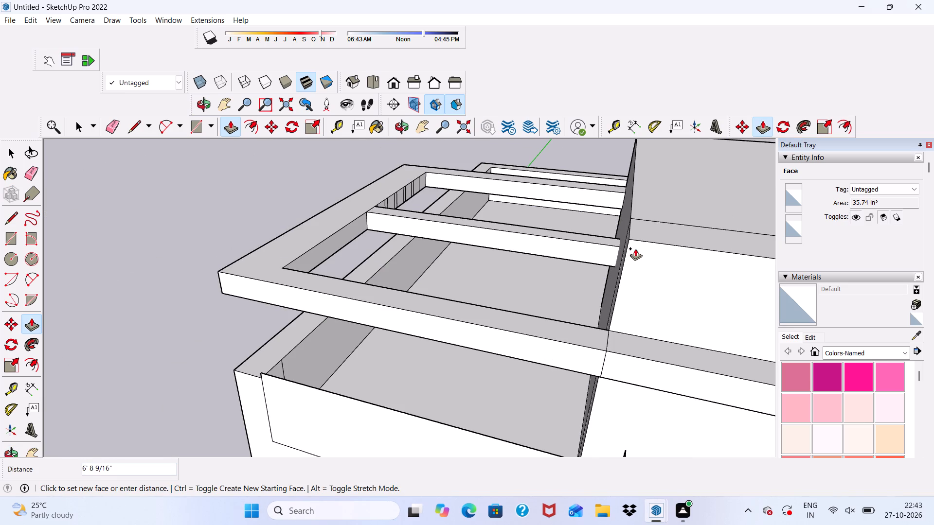
click(635, 248)
Push/Pull the second rectangle from the front about 6' 4 1/2" across to the tall wall block.
scroll(617, 247, up, 4)
scroll(418, 223, up, 1)
scroll(287, 181, up, 5)
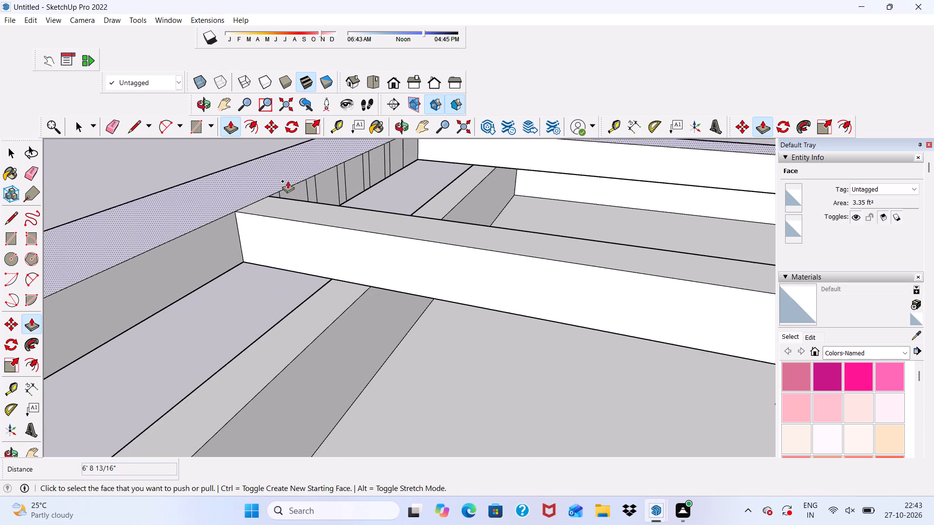
scroll(287, 181, up, 4)
click(295, 198)
scroll(369, 214, down, 10)
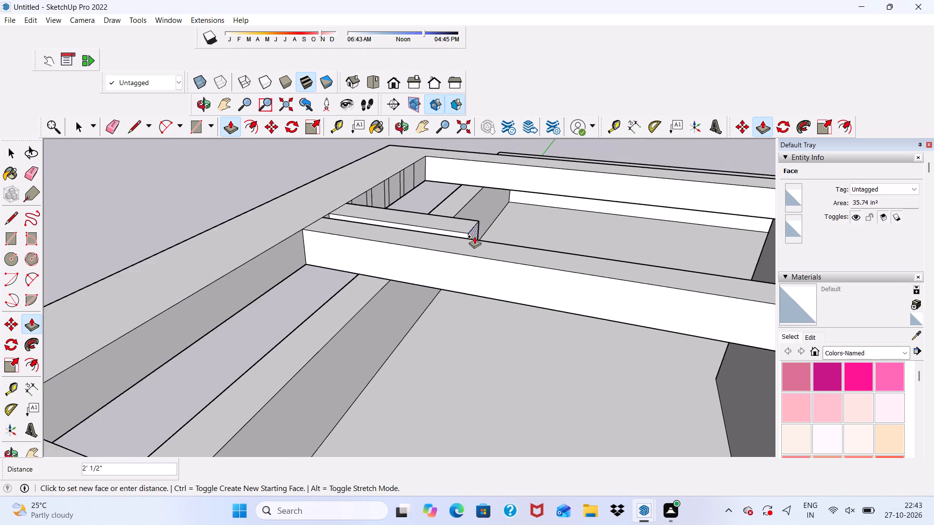
scroll(474, 236, down, 2)
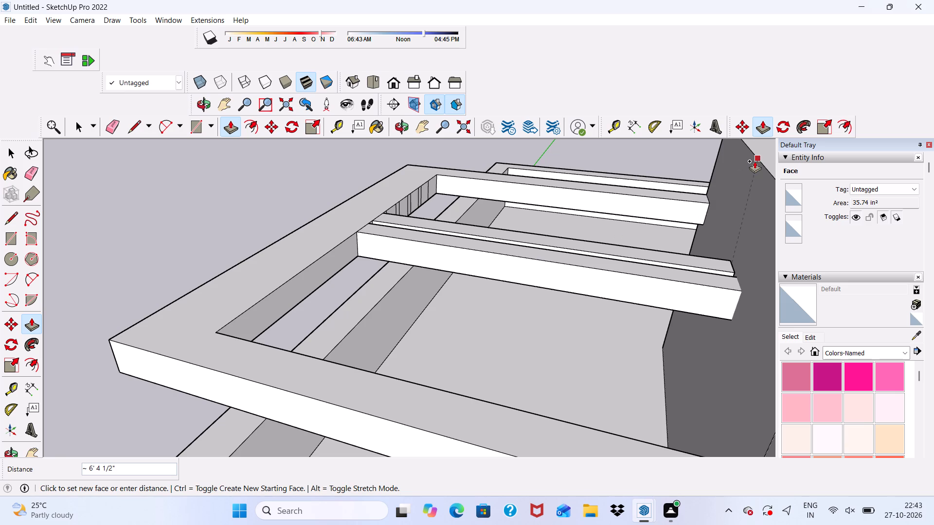
scroll(757, 160, up, 1)
click(761, 155)
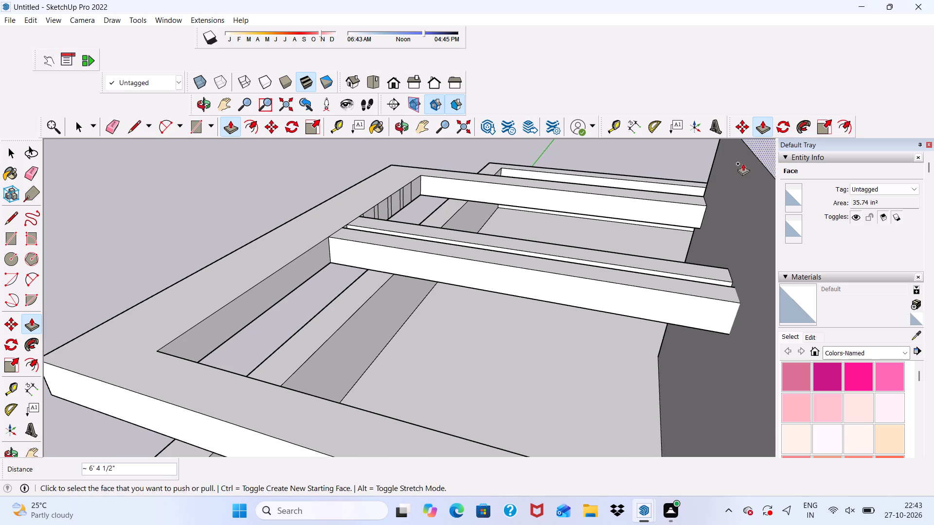
Push/Pull the third rectangle from the front about 6' 4 1/2" across to the tall wall block.
scroll(407, 244, up, 10)
click(348, 201)
scroll(394, 201, down, 3)
scroll(478, 219, down, 13)
scroll(733, 173, up, 4)
scroll(601, 199, up, 1)
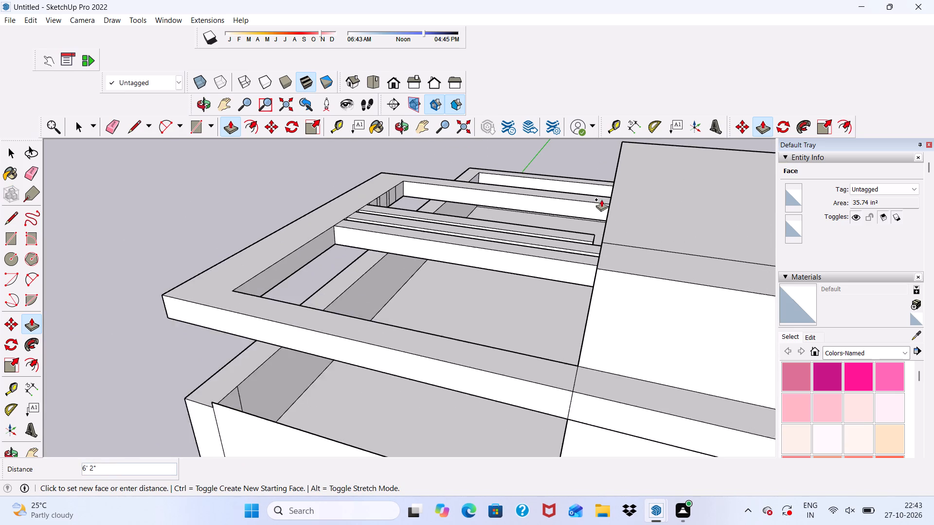
scroll(601, 199, up, 4)
click(612, 210)
Push/Pull the fourth rectangle from the front about 6' 4 1/2" across to the tall wall block.
scroll(309, 250, up, 5)
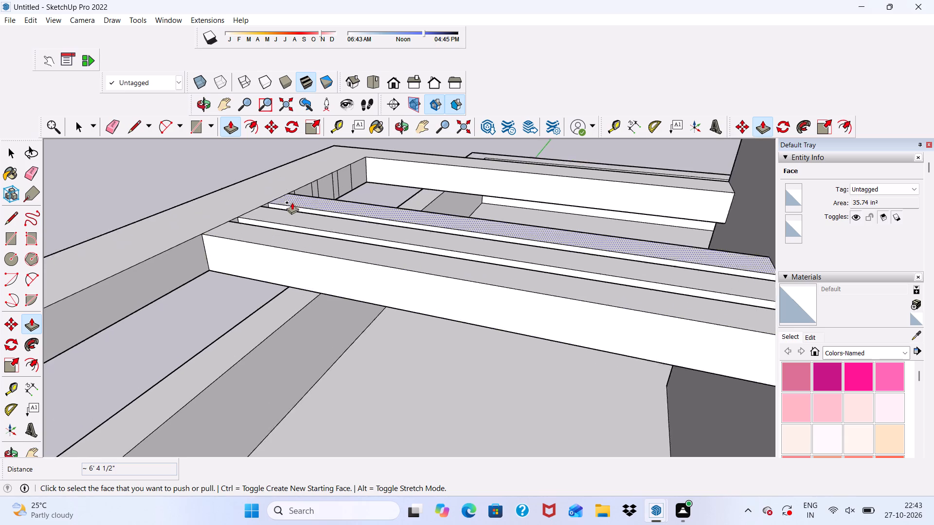
scroll(292, 202, up, 8)
click(309, 177)
scroll(332, 190, down, 3)
scroll(467, 169, down, 2)
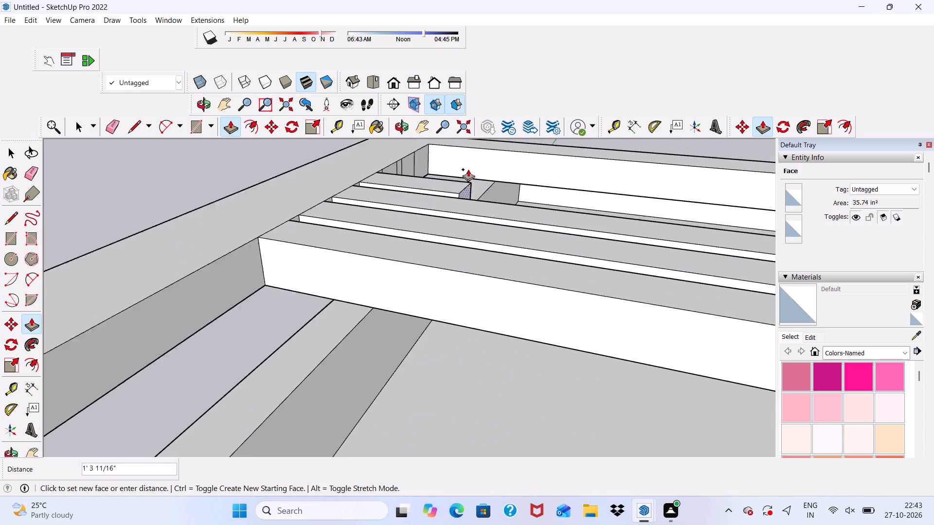
scroll(468, 169, down, 7)
scroll(741, 173, up, 1)
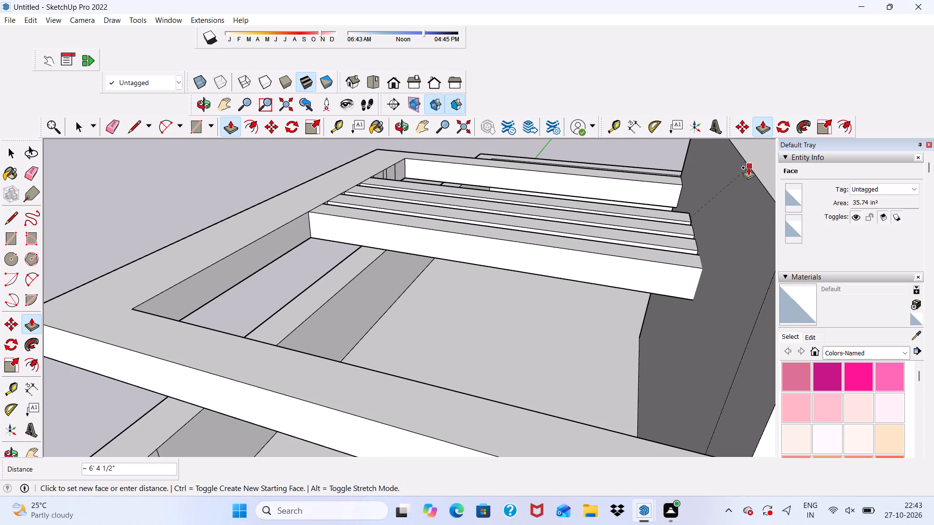
click(748, 167)
Push/Pull the fifth rectangle from the front about 7' 11 3/16" across into the tall wall block.
scroll(399, 213, up, 4)
scroll(391, 175, up, 7)
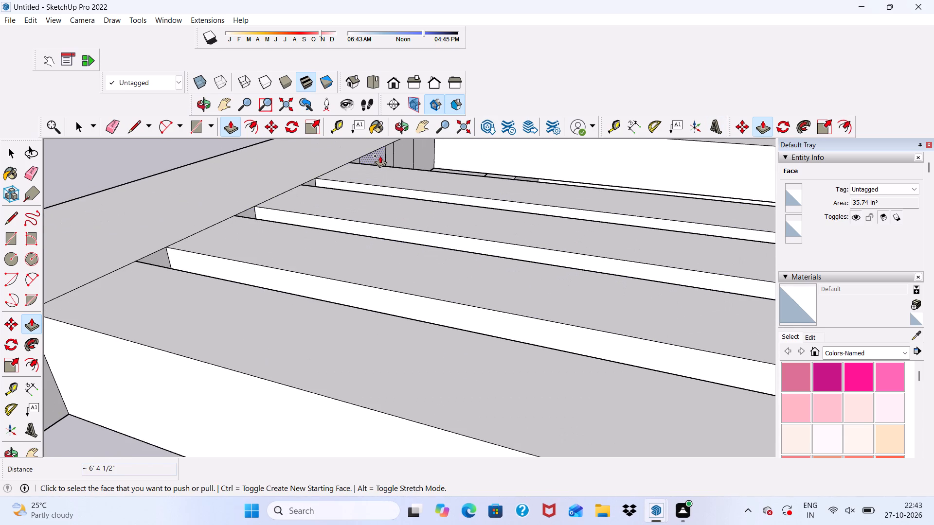
click(380, 156)
scroll(503, 204, down, 3)
scroll(360, 222, down, 14)
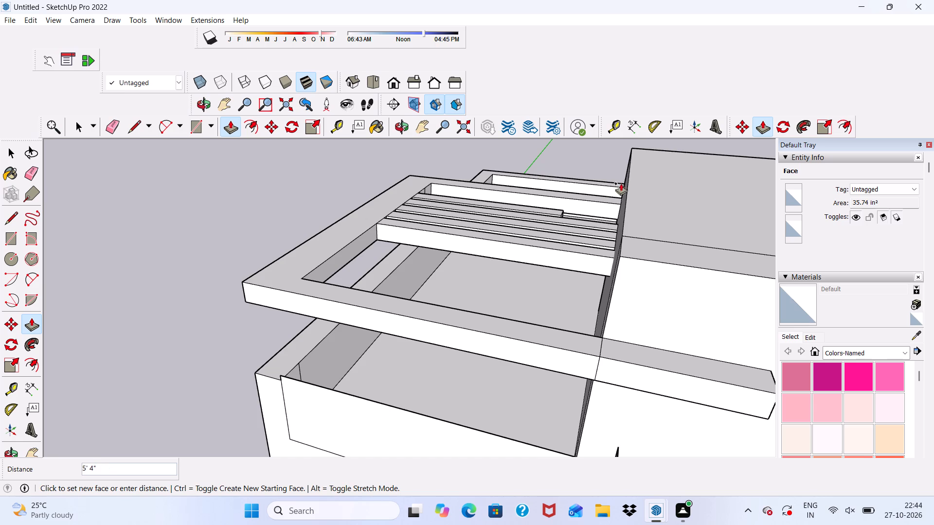
scroll(626, 179, up, 2)
scroll(632, 200, down, 1)
middle_drag(630, 203, 633, 205)
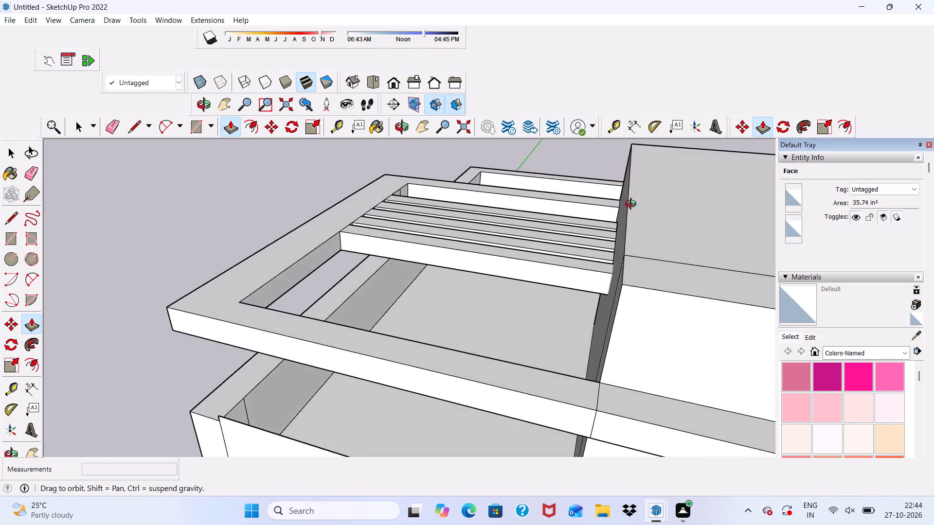
middle_drag(633, 205, 818, 245)
scroll(512, 207, down, 4)
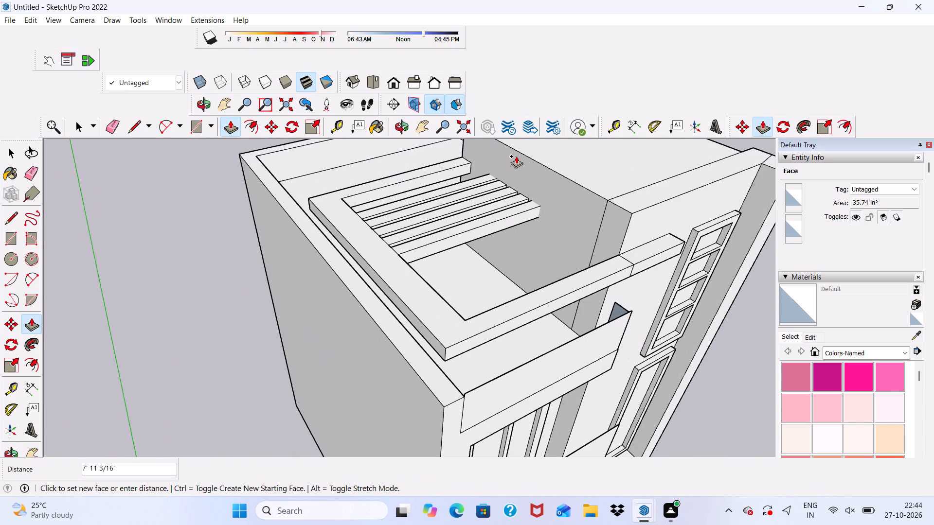
click(516, 156)
Push/Pull the last rectangle, nearest the rear cross beam, about 6' 9 3/8" across to the tall wall block.
scroll(455, 182, up, 1)
middle_drag(455, 183, 268, 242)
scroll(365, 198, up, 7)
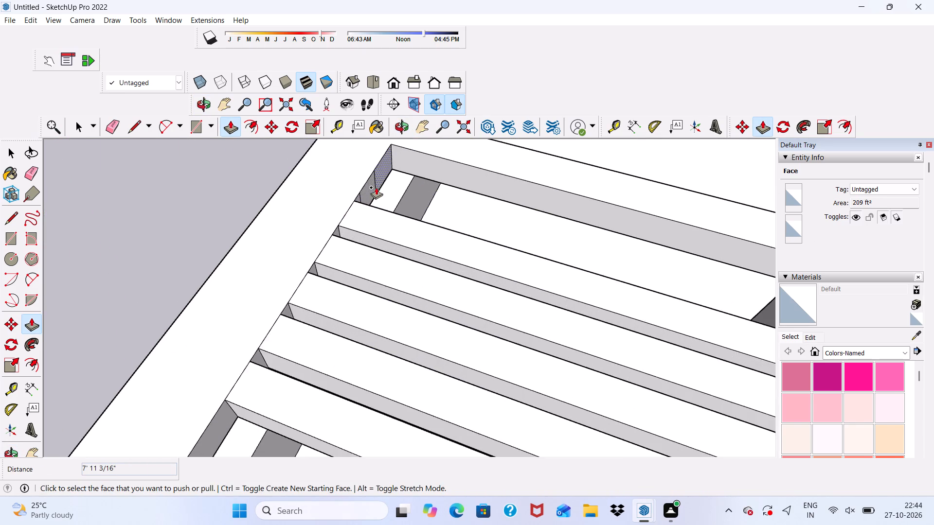
scroll(376, 187, up, 4)
click(365, 185)
scroll(456, 204, down, 9)
scroll(552, 209, down, 4)
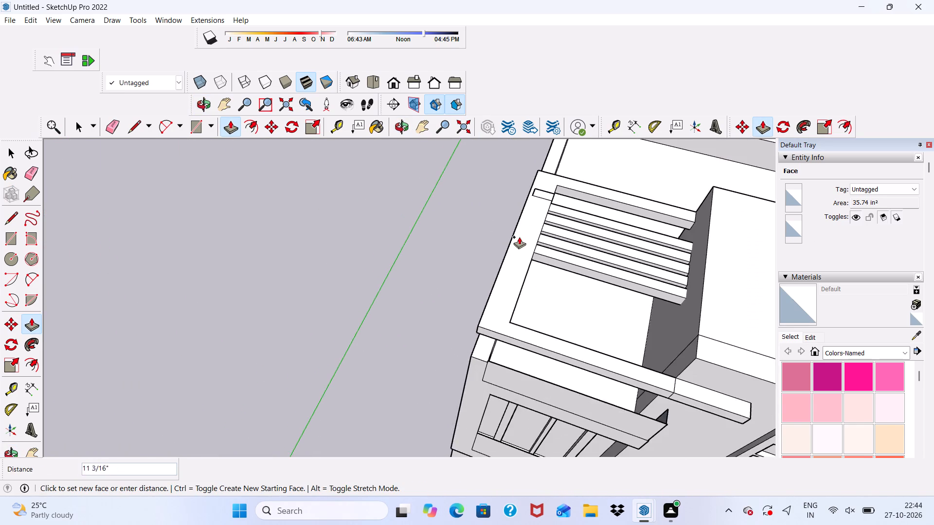
scroll(519, 237, down, 5)
scroll(625, 208, up, 4)
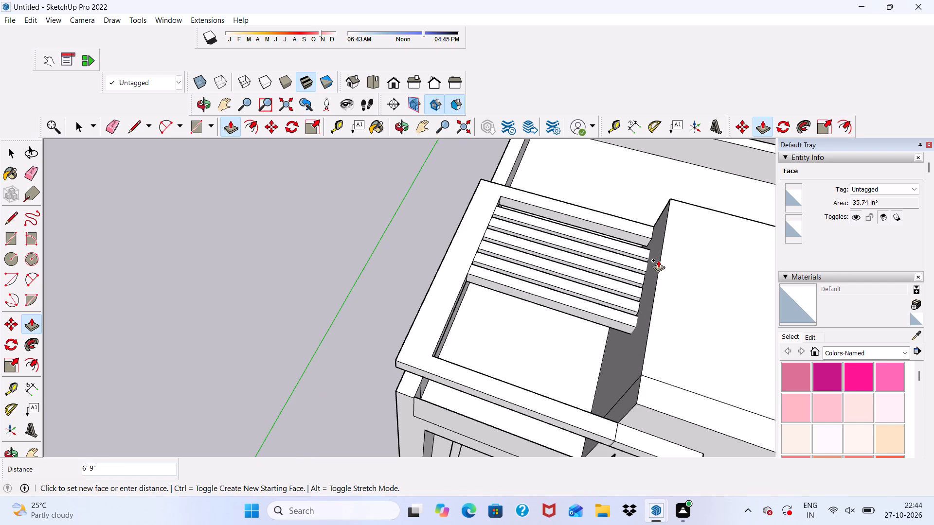
click(658, 260)
Examine the beam frame and its cross beams from the front, from the side and from above.
middle_drag(656, 267, 757, 181)
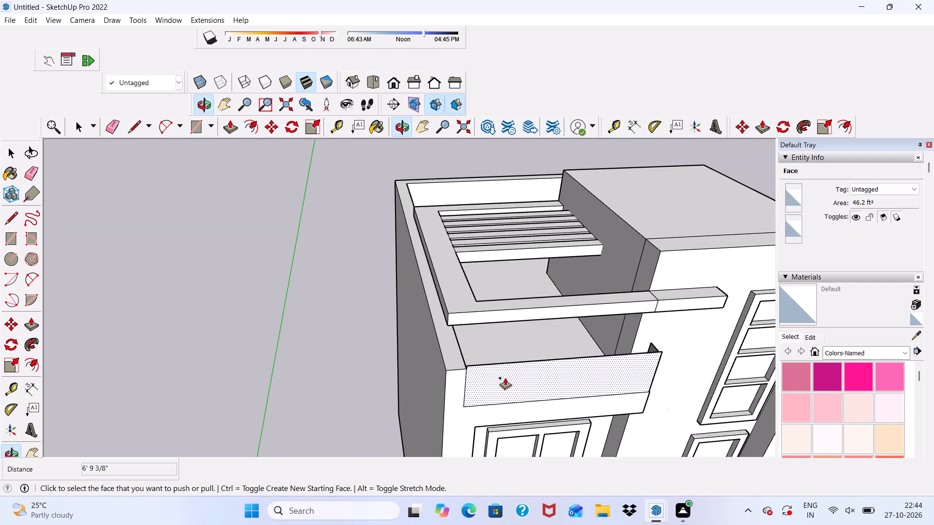
middle_drag(505, 378, 467, 244)
scroll(467, 245, down, 5)
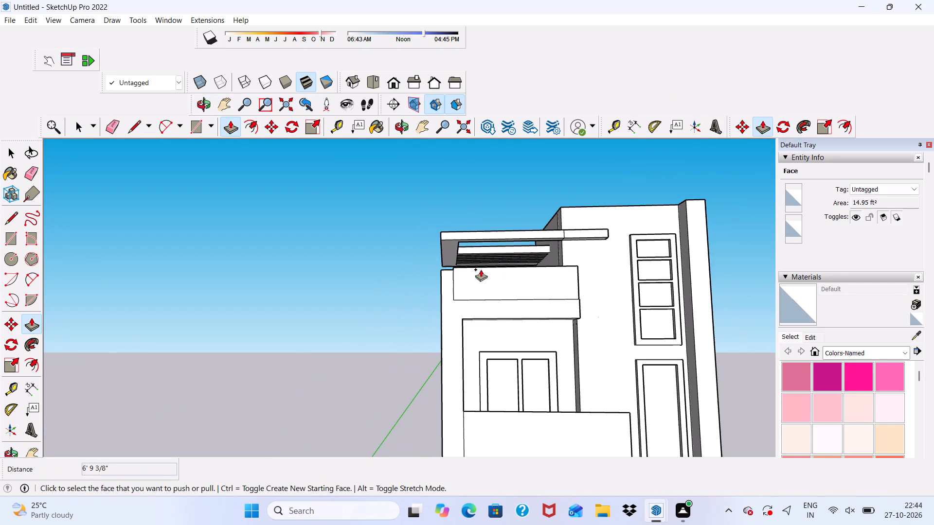
middle_drag(218, 264, 461, 268)
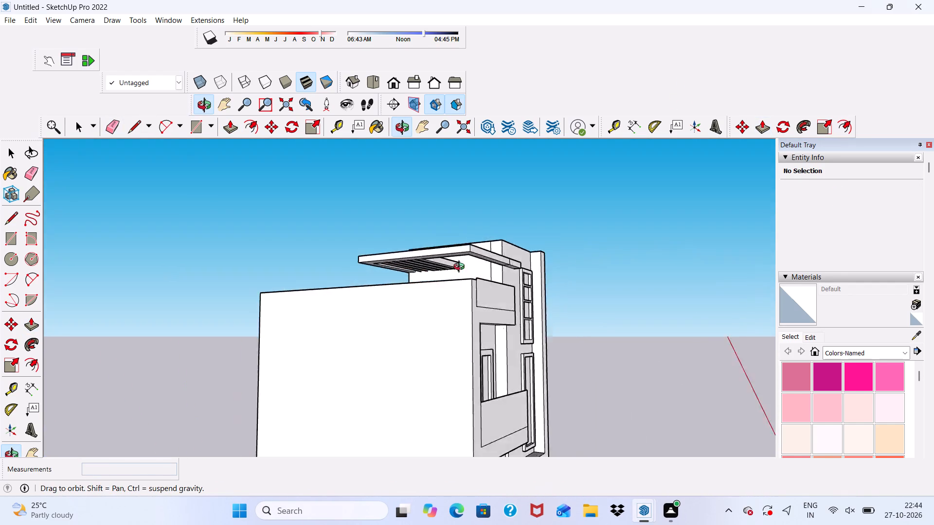
middle_drag(461, 268, 557, 307)
scroll(359, 313, up, 3)
key(space)
middle_drag(406, 292, 424, 364)
scroll(424, 364, up, 2)
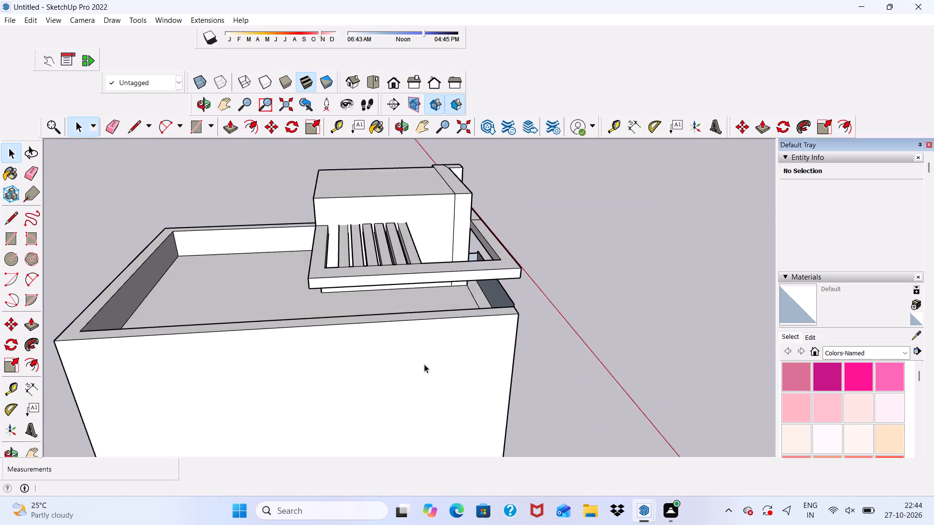
scroll(424, 364, up, 3)
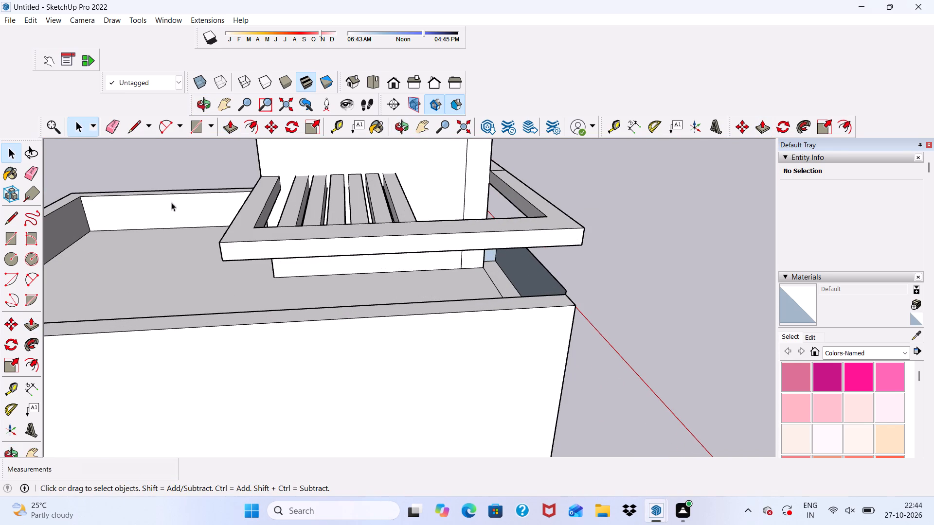
Draw a rectangle about 1' 5 1/16" by 9" across the side parapet's top near its front corner.
click(200, 127)
scroll(374, 293, up, 2)
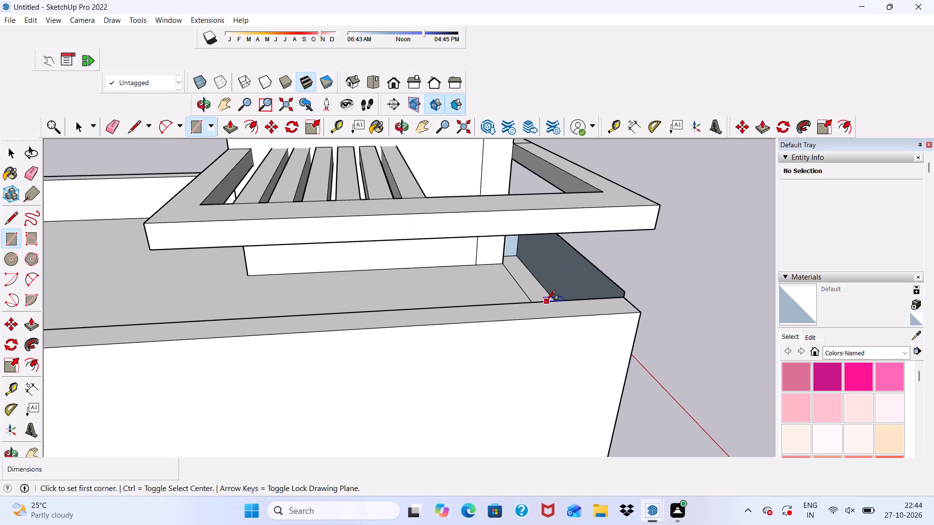
click(585, 300)
scroll(593, 315, up, 1)
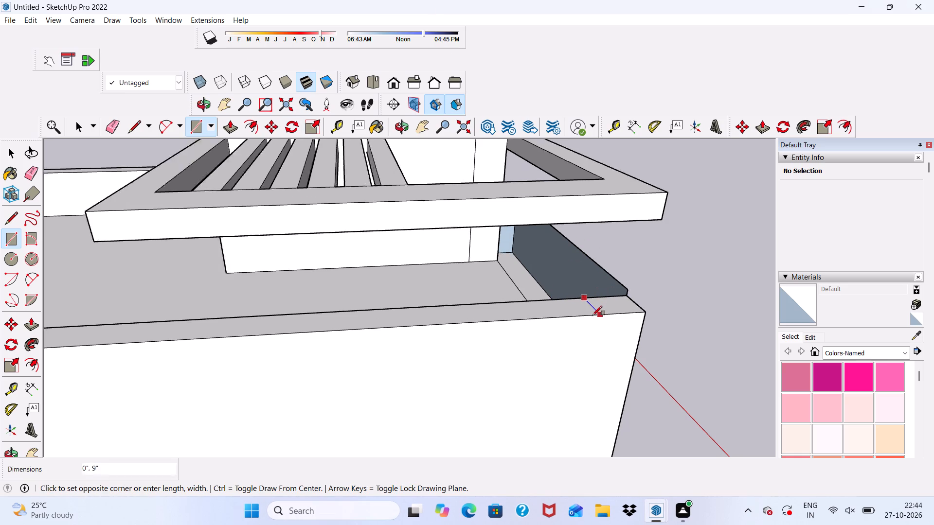
scroll(593, 315, up, 3)
click(510, 321)
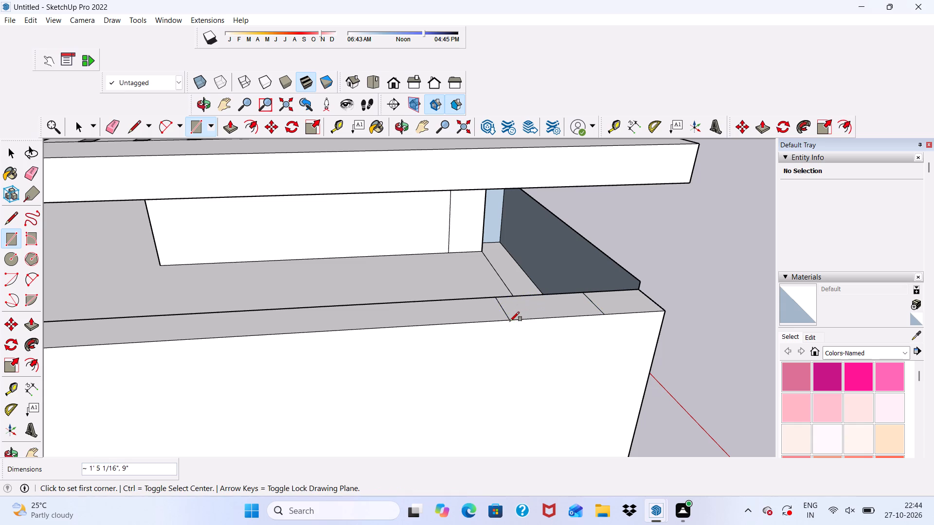
Draw a second rectangle about 1' 6 1/8" by 9" farther back on the side parapet's top, near the frame's rear corner.
scroll(421, 277, down, 4)
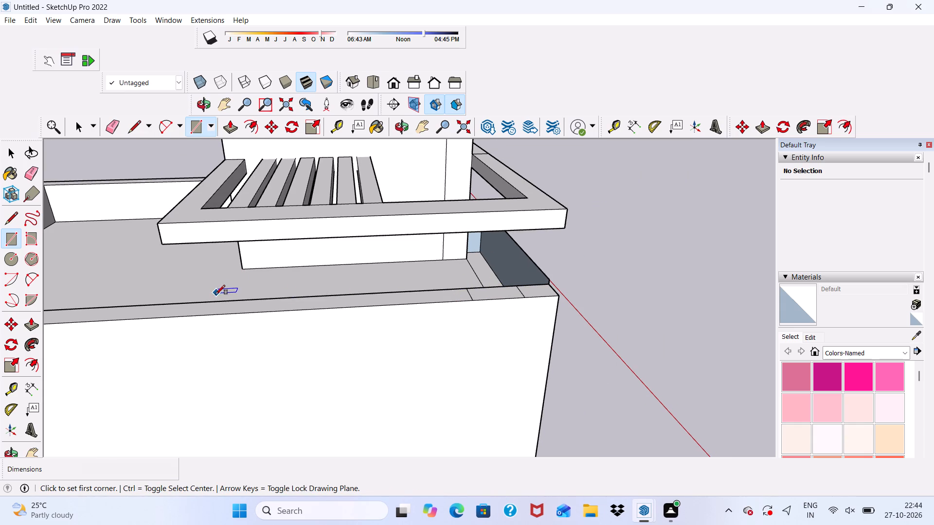
click(223, 299)
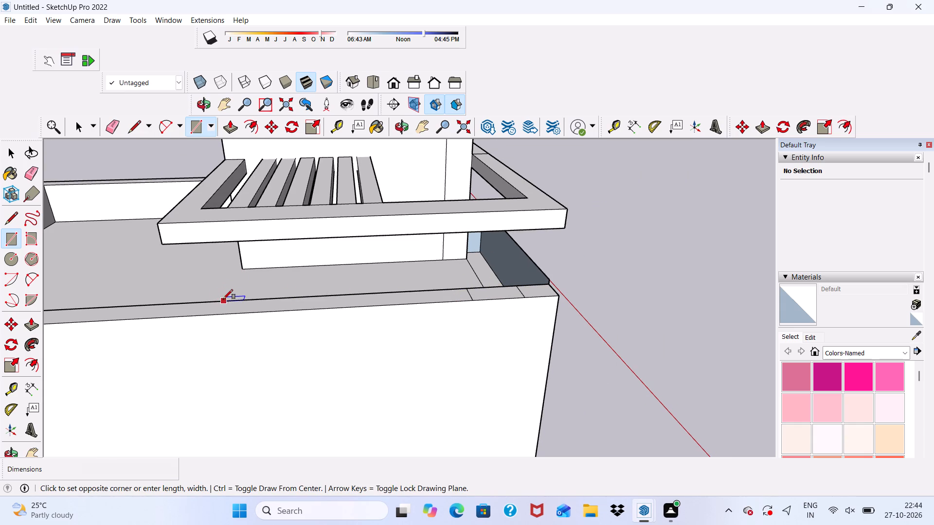
scroll(213, 323, up, 4)
scroll(153, 309, up, 3)
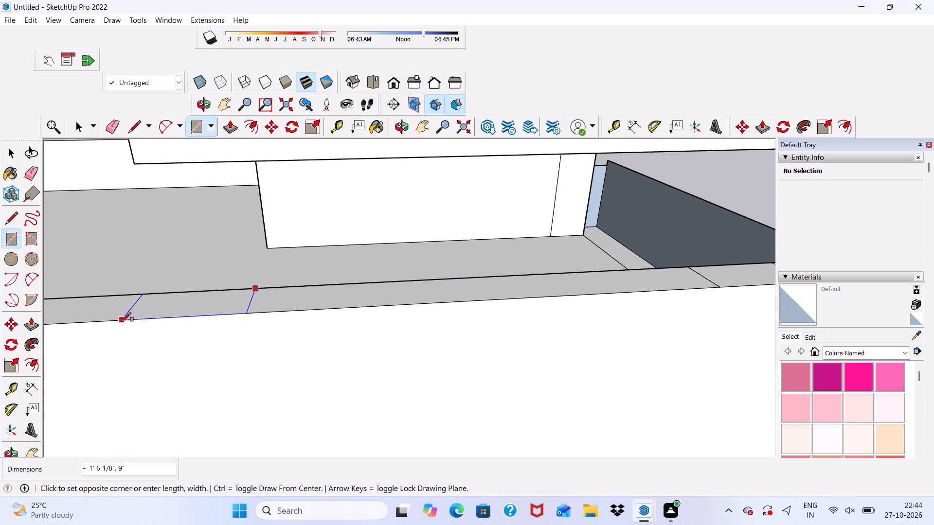
click(121, 321)
Push/Pull the rear rectangle on the side parapet's top up about 1' 10 13/16" to the beam frame's underside.
key(space)
click(200, 303)
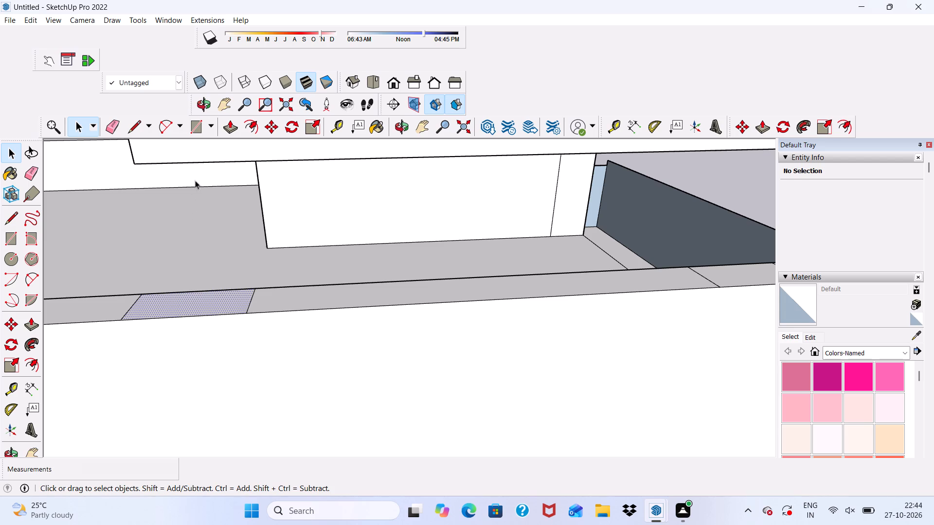
click(228, 122)
click(180, 301)
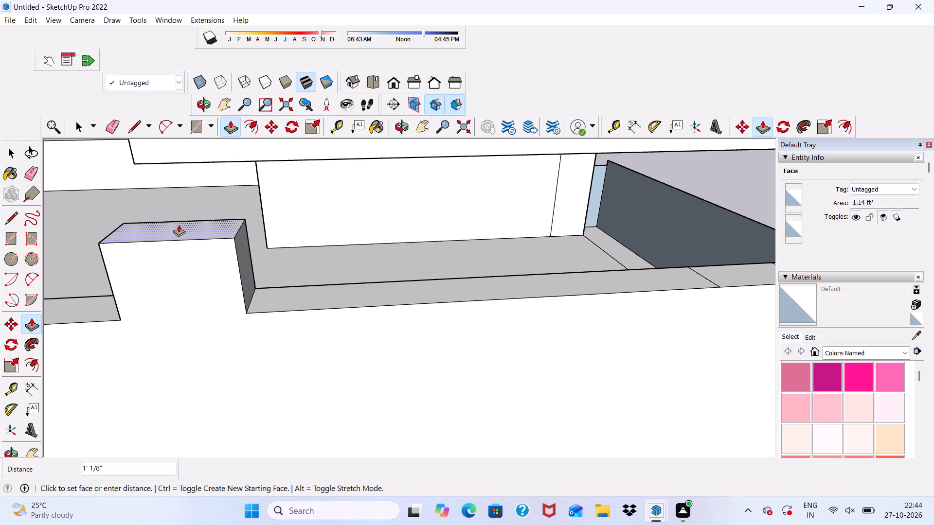
scroll(179, 225, down, 9)
scroll(212, 192, up, 4)
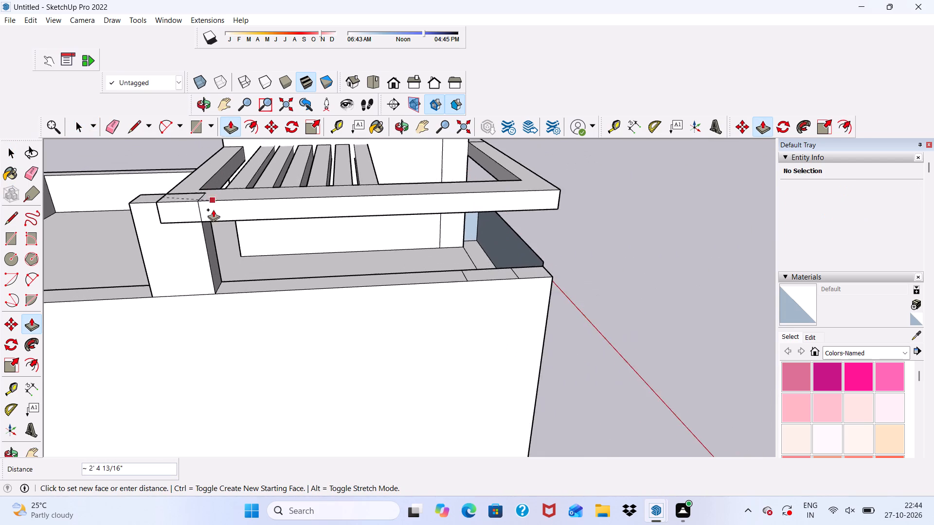
scroll(214, 212, up, 3)
click(210, 223)
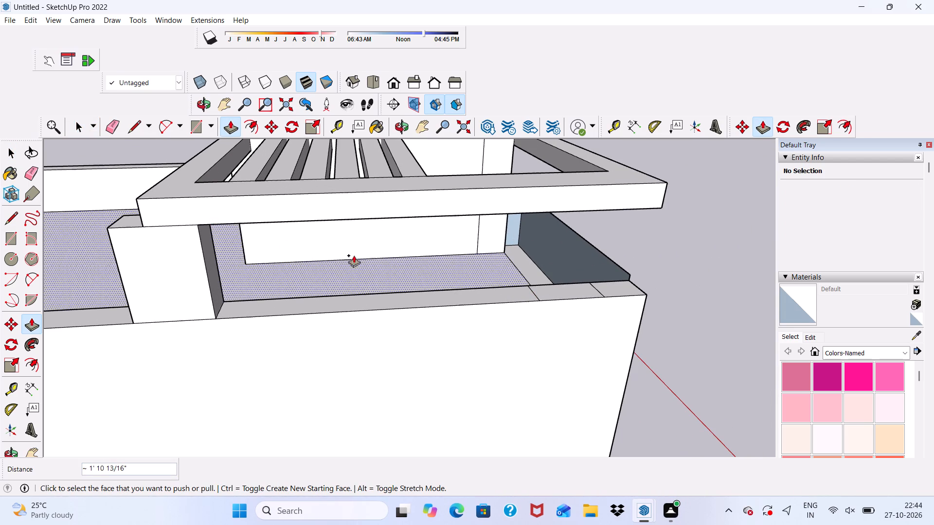
Push/Pull the front rectangle on the side parapet's top up 1' 10 13/16" to the beam frame's underside.
scroll(527, 307, up, 2)
click(558, 292)
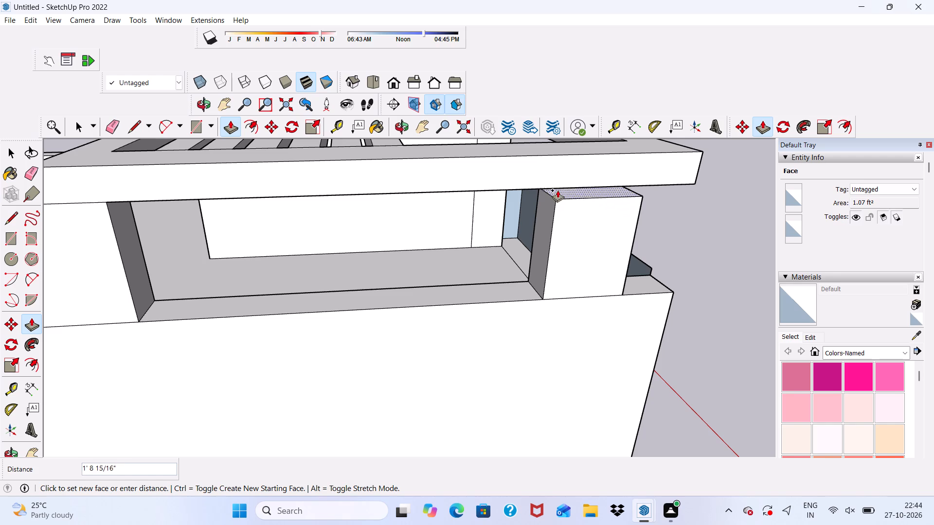
click(557, 182)
Push/Pull the front column's front face outward 3 3/16" beneath the beam frame's corner.
scroll(487, 182, down, 4)
middle_drag(606, 292, 609, 295)
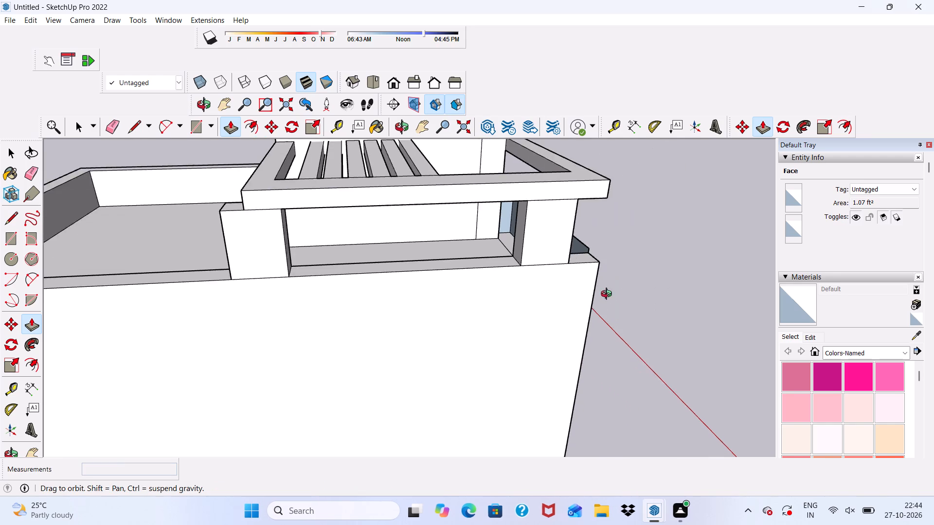
middle_drag(609, 295, 282, 288)
scroll(226, 207, up, 2)
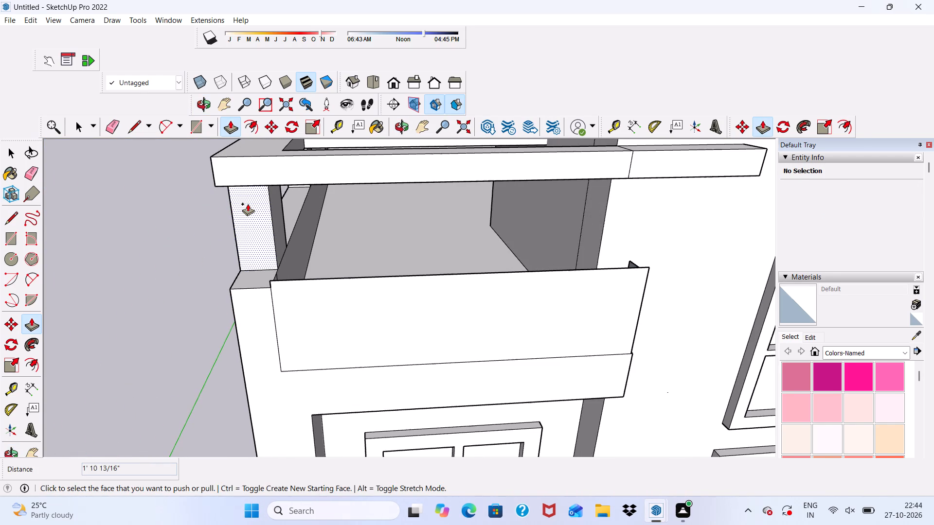
click(248, 204)
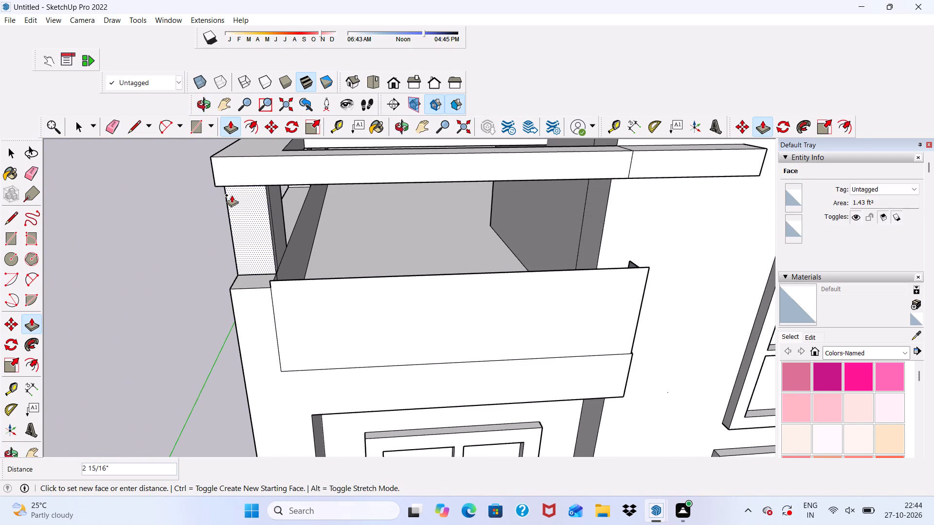
click(232, 195)
Push/Pull the rear column's back face inward about 7 3/16" to align it with the beam frame's rear end.
scroll(236, 207, down, 4)
middle_drag(280, 262, 743, 245)
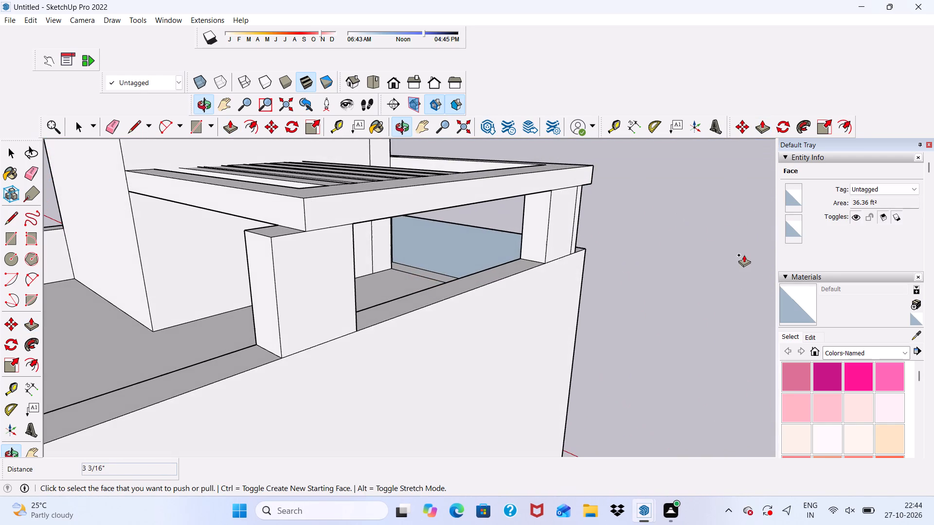
scroll(297, 244, up, 1)
middle_drag(270, 254, 343, 271)
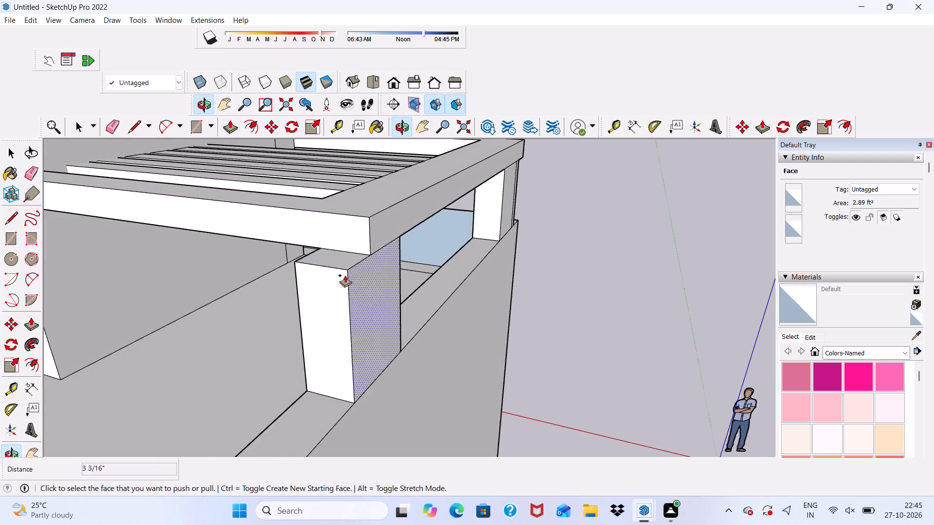
key(space)
click(331, 310)
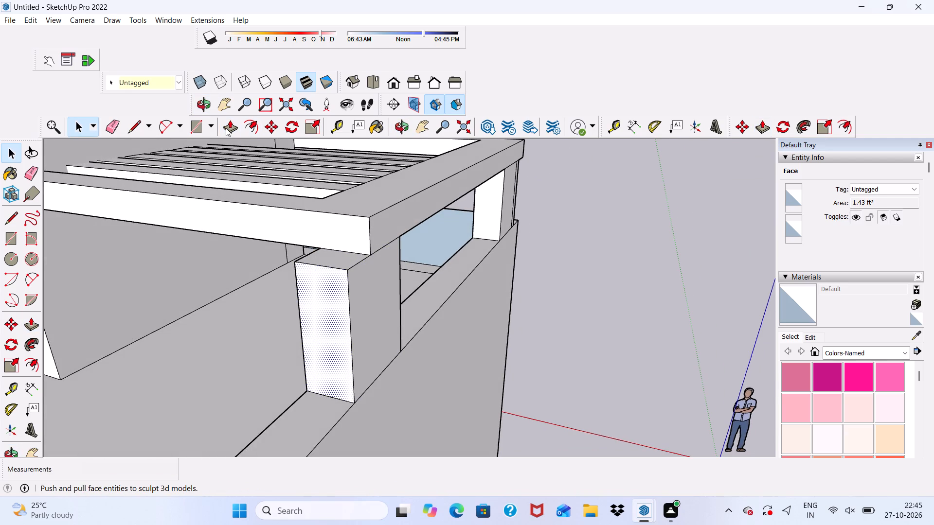
click(226, 128)
click(315, 307)
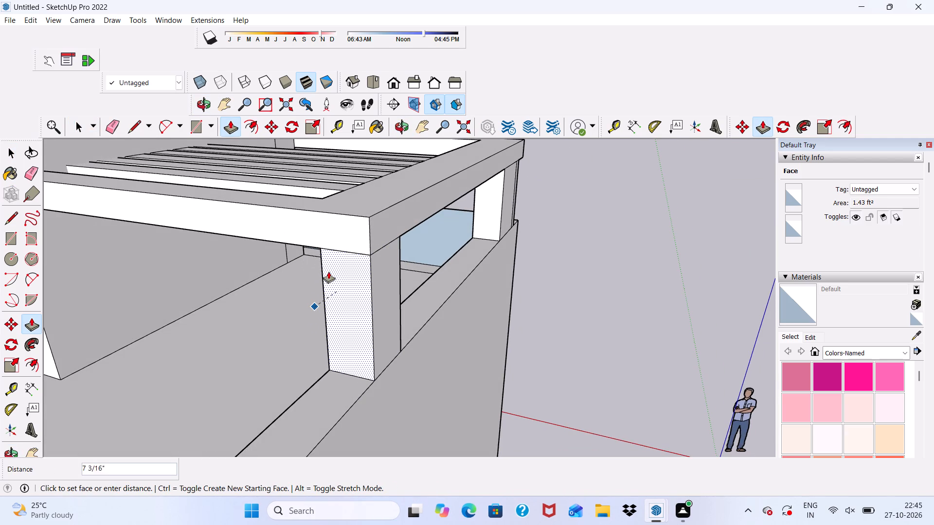
click(313, 243)
scroll(353, 287, down, 3)
middle_drag(377, 317, 347, 305)
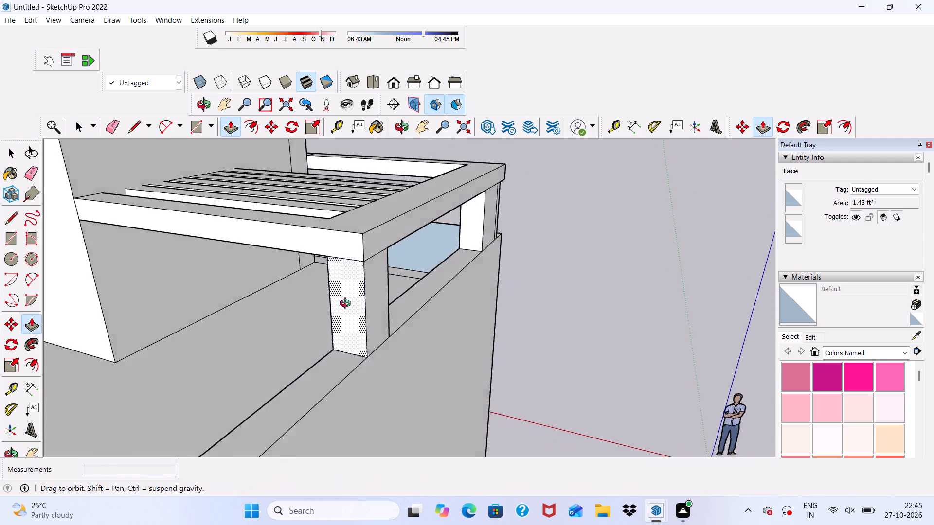
middle_drag(347, 305, 0, 268)
key(space)
Erase the seam edges around the front beam where its extension past the tall wall block begins.
scroll(437, 278, down, 1)
middle_drag(437, 278, 211, 255)
scroll(217, 260, up, 1)
scroll(231, 263, down, 5)
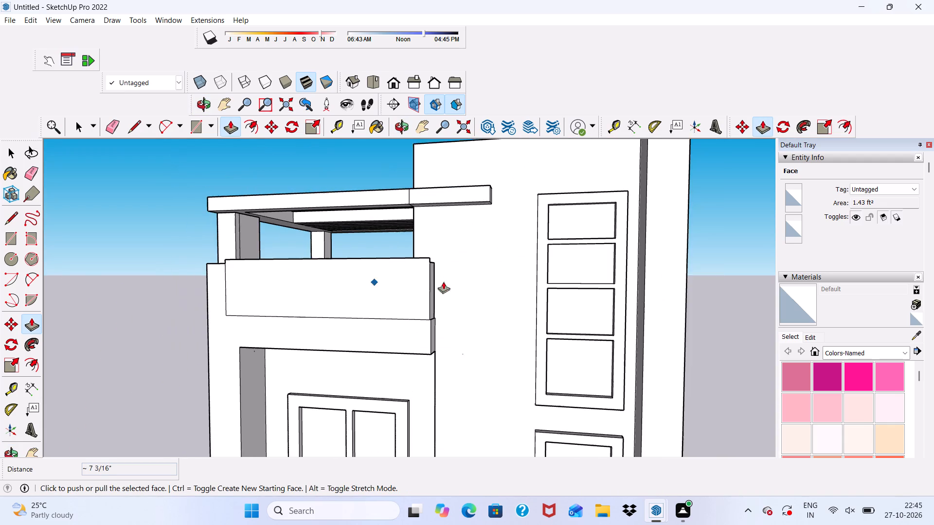
scroll(461, 270, up, 1)
scroll(461, 270, down, 3)
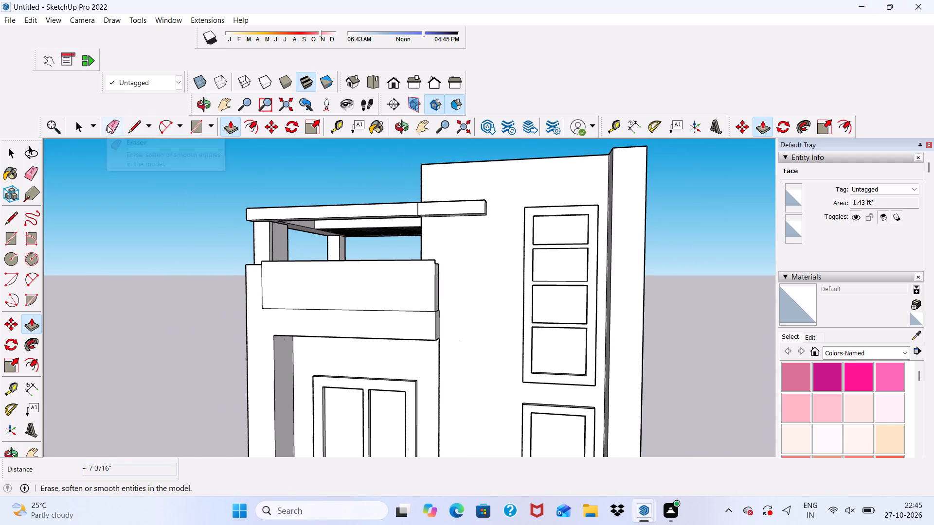
click(107, 125)
scroll(343, 217, up, 3)
scroll(402, 203, up, 8)
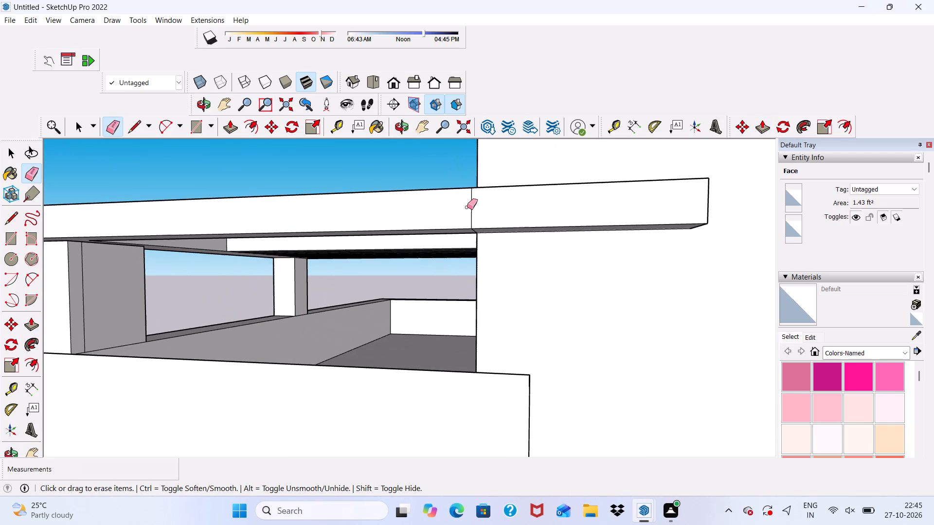
drag(467, 207, 478, 209)
middle_drag(483, 214, 499, 127)
scroll(485, 180, up, 5)
drag(481, 158, 475, 170)
scroll(473, 168, down, 7)
middle_drag(495, 184, 542, 407)
scroll(541, 407, up, 3)
drag(540, 407, 522, 416)
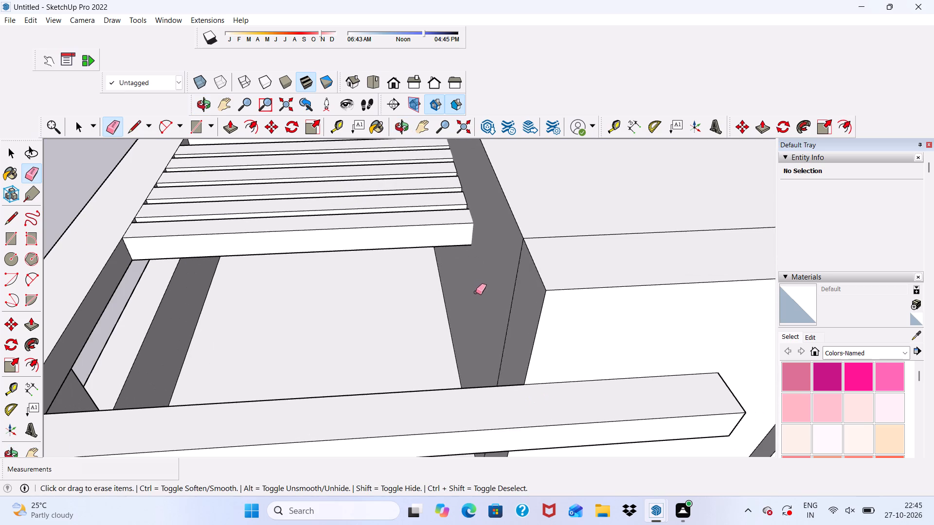
Erase the leftover seam edges on the tall wall block's slat-side face and across its top to the corner pier.
drag(499, 312, 505, 321)
drag(510, 300, 514, 305)
drag(542, 225, 560, 260)
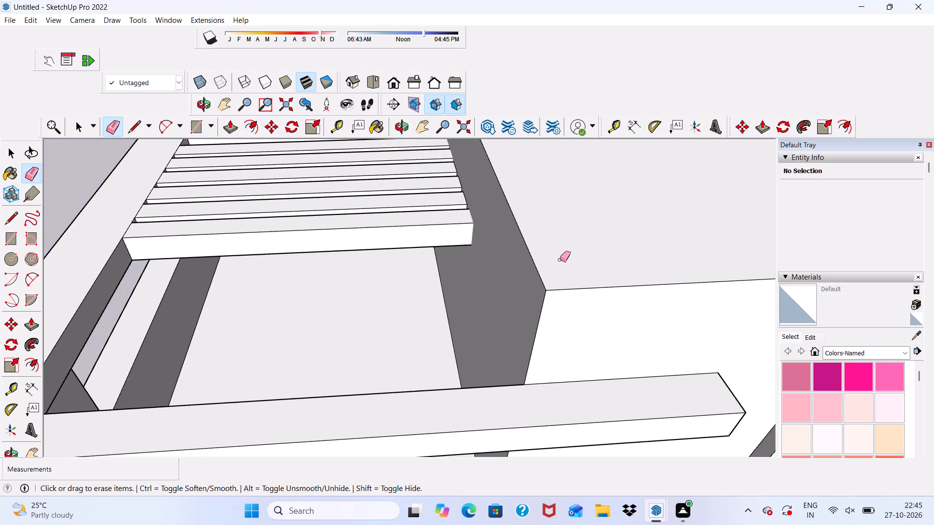
scroll(434, 226, down, 6)
scroll(340, 265, down, 6)
scroll(583, 245, up, 10)
drag(435, 270, 439, 283)
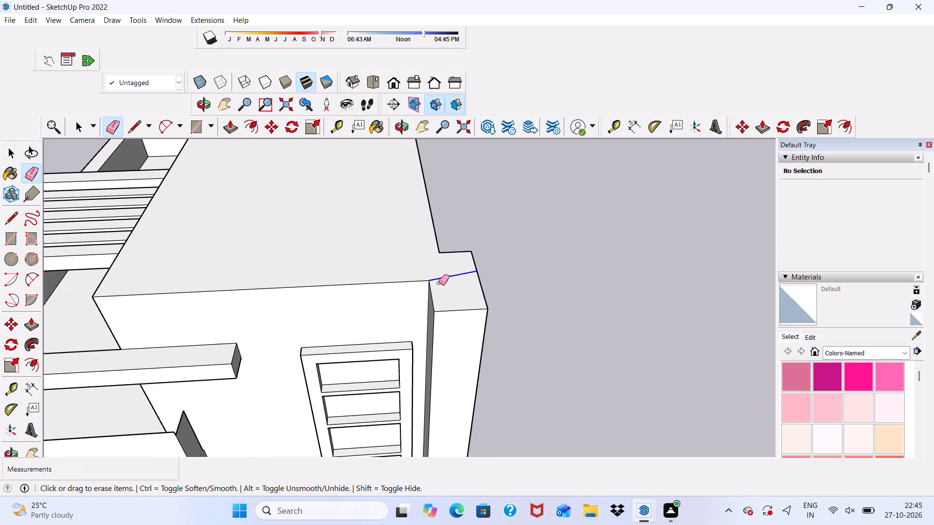
drag(439, 283, 440, 285)
Erase the vertical seam edge on the upper outer side of the corner pier.
scroll(438, 262, down, 5)
middle_drag(438, 283, 443, 247)
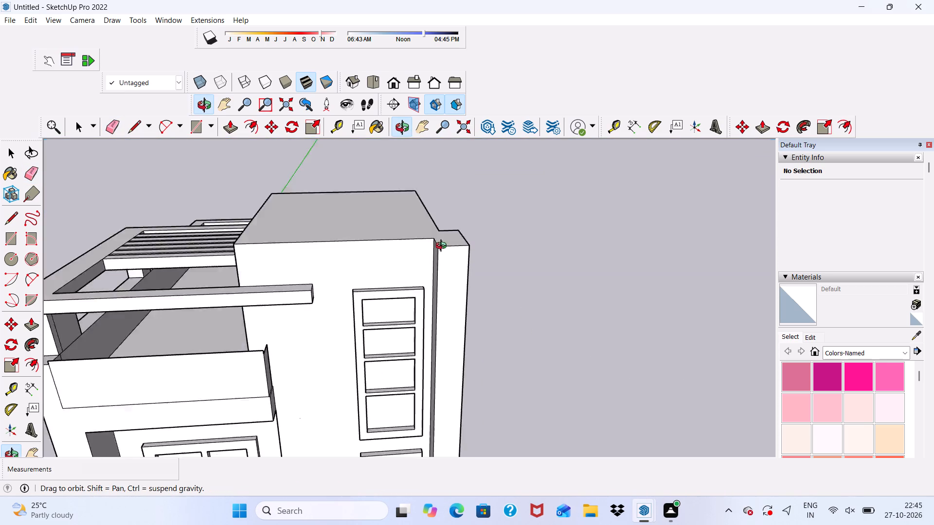
middle_drag(443, 247, 331, 328)
scroll(394, 258, down, 4)
scroll(420, 340, up, 8)
scroll(407, 300, down, 1)
scroll(407, 295, up, 2)
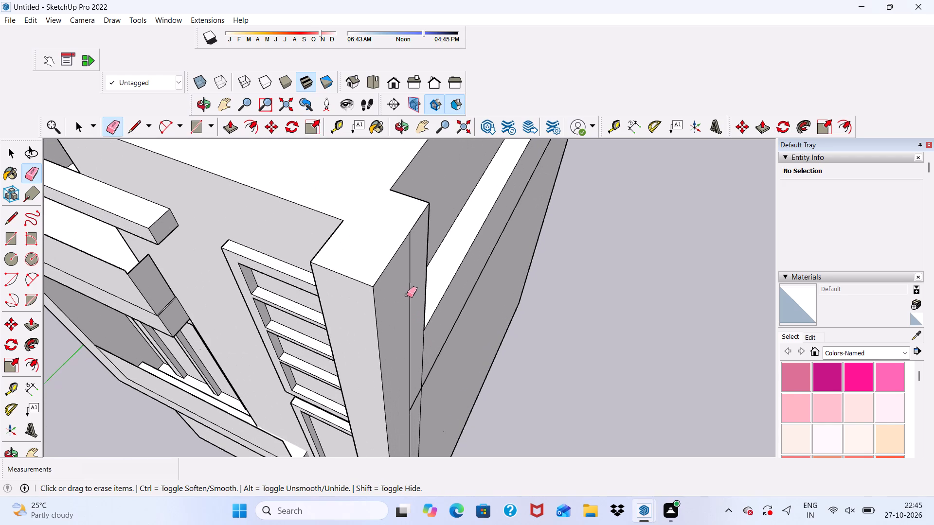
drag(407, 295, 417, 320)
Erase the leftover horizontal seam below the parapet and the short edges beside it on the outer side wall.
scroll(403, 278, down, 6)
scroll(399, 380, up, 6)
scroll(399, 380, down, 5)
middle_drag(398, 381, 288, 257)
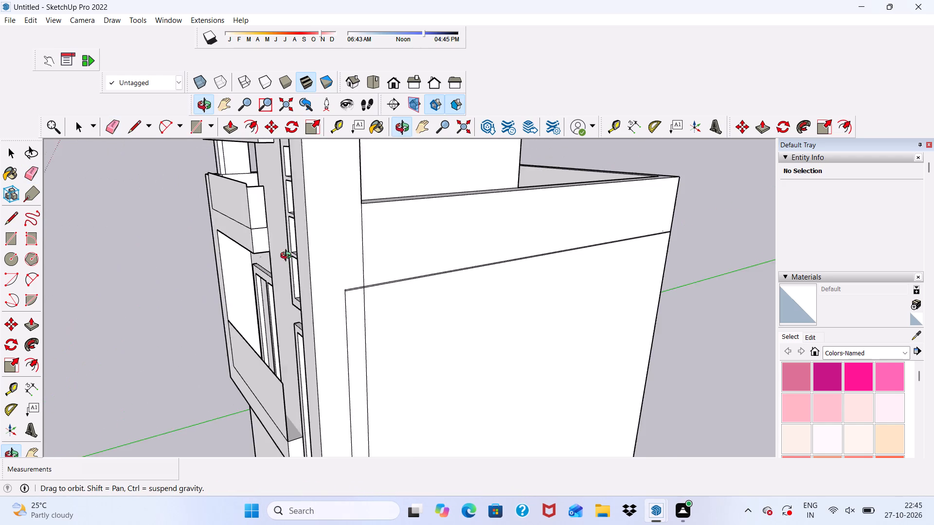
middle_drag(288, 257, 327, 272)
scroll(327, 272, up, 1)
drag(355, 294, 384, 343)
drag(386, 296, 395, 316)
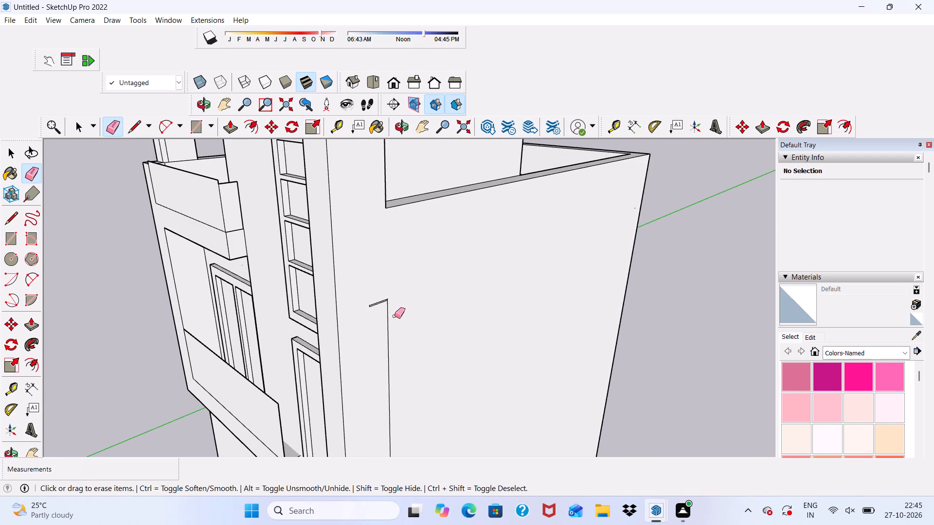
drag(379, 304, 377, 317)
drag(370, 287, 387, 325)
drag(369, 306, 366, 333)
drag(368, 298, 383, 348)
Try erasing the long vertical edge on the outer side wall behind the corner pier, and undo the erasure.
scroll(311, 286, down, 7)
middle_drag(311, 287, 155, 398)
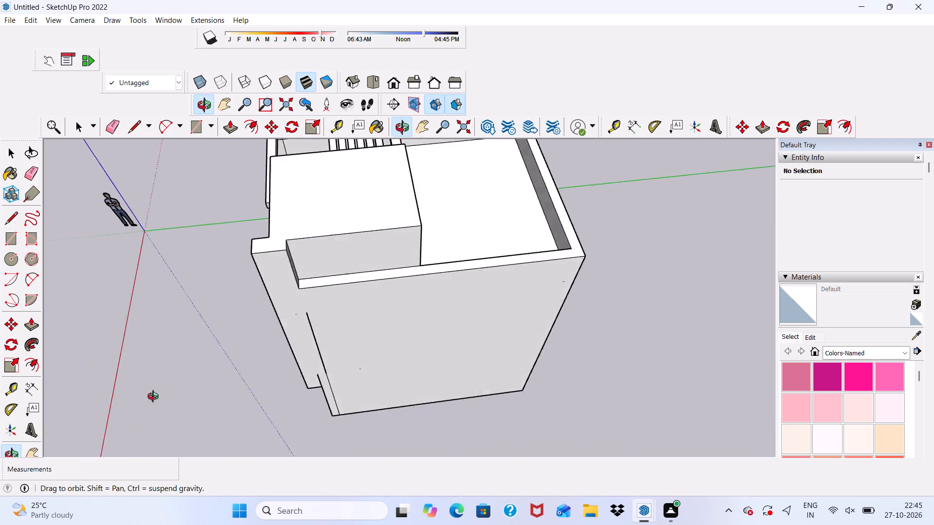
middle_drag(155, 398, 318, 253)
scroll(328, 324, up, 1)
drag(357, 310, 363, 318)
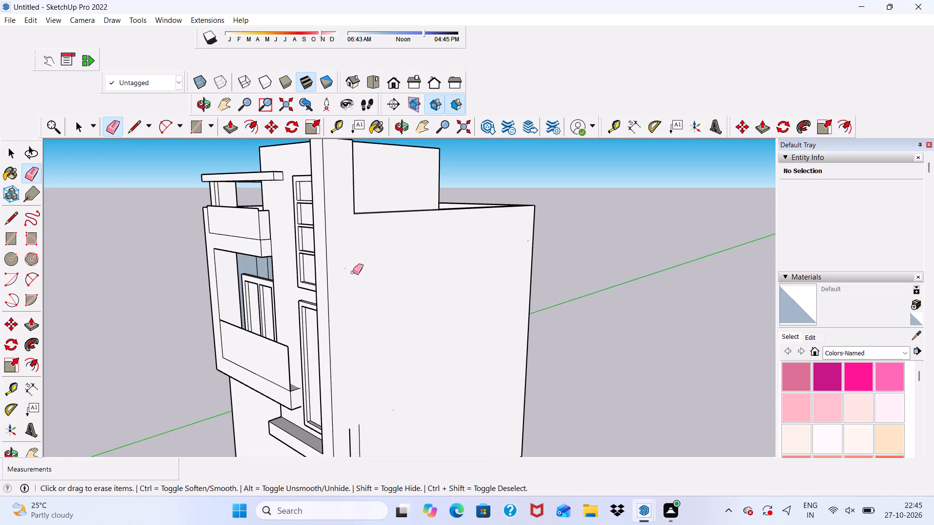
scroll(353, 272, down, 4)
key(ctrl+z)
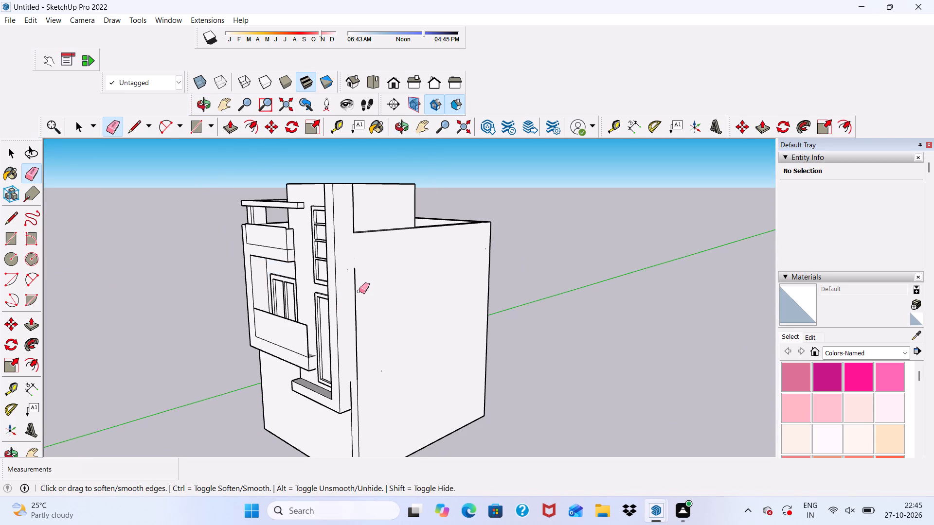
Erase part of the broken vertical edge low on the corner pier's outer side.
scroll(371, 327, down, 2)
scroll(364, 412, up, 4)
scroll(343, 356, up, 3)
drag(348, 364, 357, 385)
scroll(357, 385, down, 2)
middle_drag(357, 385, 515, 210)
scroll(463, 313, up, 7)
drag(449, 244, 449, 255)
scroll(412, 260, down, 5)
scroll(384, 307, up, 1)
middle_drag(384, 307, 250, 468)
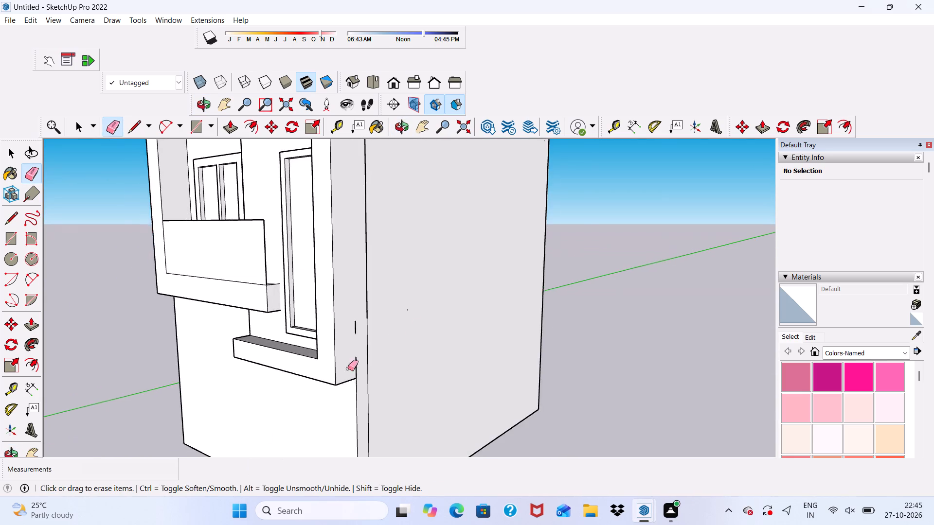
Erase the remaining short vertical edge pieces at the bottom of the corner pier's outer side.
scroll(406, 317, up, 5)
scroll(403, 315, down, 1)
scroll(301, 343, up, 1)
drag(315, 329, 327, 356)
drag(327, 328, 318, 333)
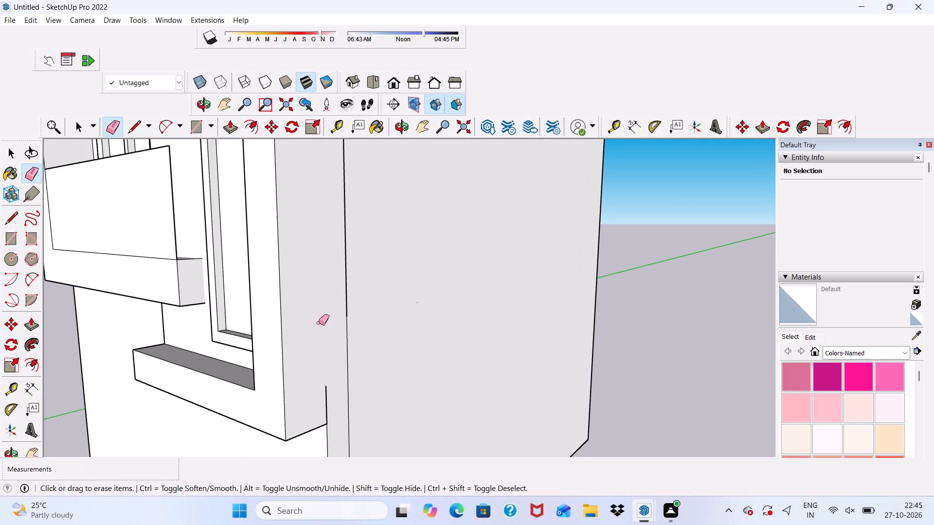
drag(325, 393, 322, 405)
scroll(322, 385, down, 4)
drag(328, 403, 330, 410)
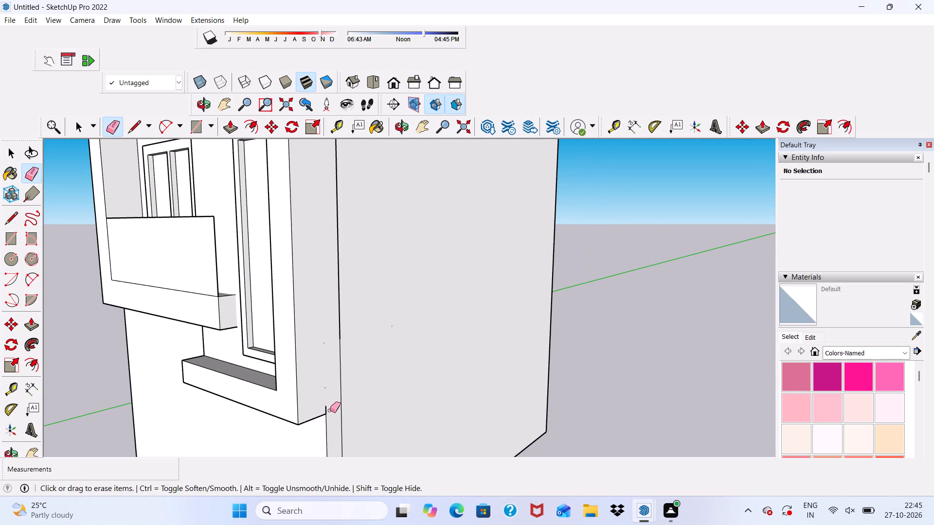
drag(327, 410, 323, 391)
scroll(323, 377, down, 17)
key(space)
Draw a rectangle about 1' by 5 7/8" at the top of the corner pier's inner side face.
scroll(344, 247, up, 1)
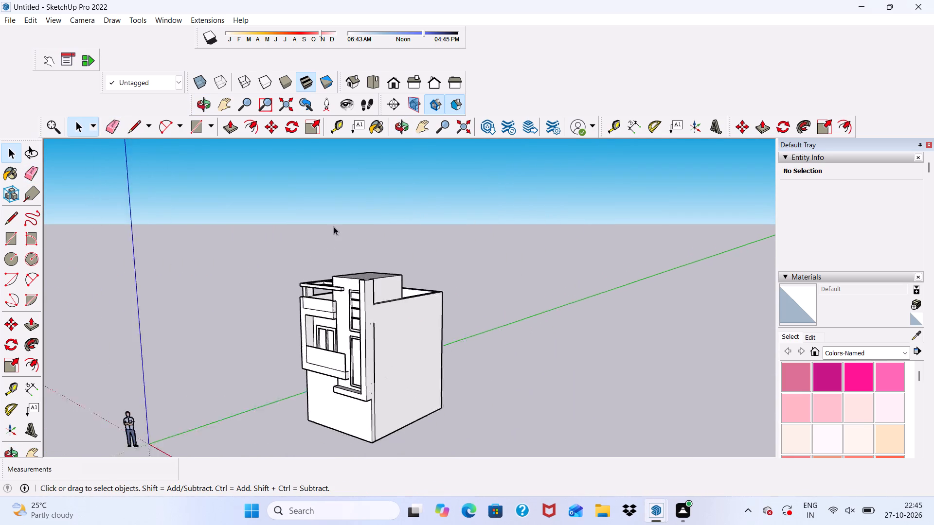
scroll(334, 227, up, 8)
scroll(342, 292, down, 2)
middle_drag(343, 304, 489, 280)
scroll(470, 300, up, 4)
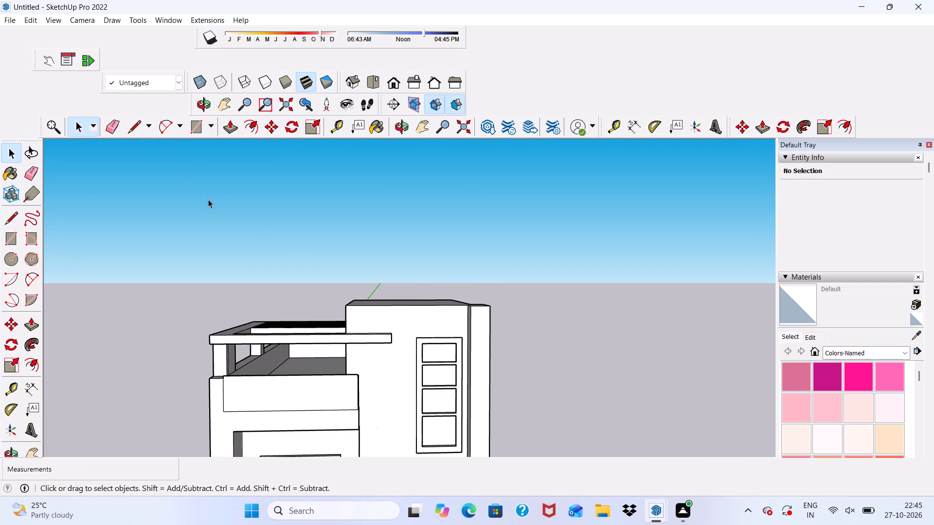
click(199, 126)
scroll(314, 275, up, 4)
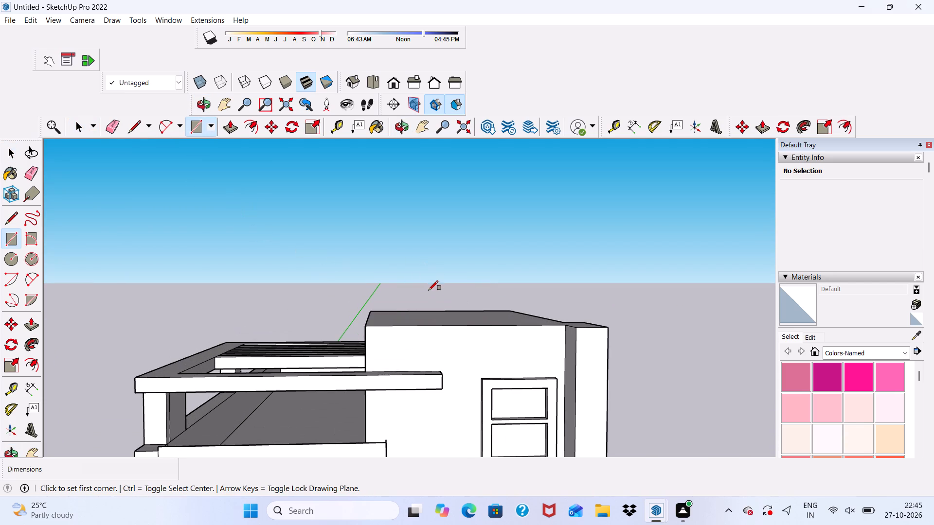
scroll(431, 300, up, 3)
scroll(430, 308, down, 1)
middle_drag(430, 308, 476, 303)
scroll(476, 303, up, 3)
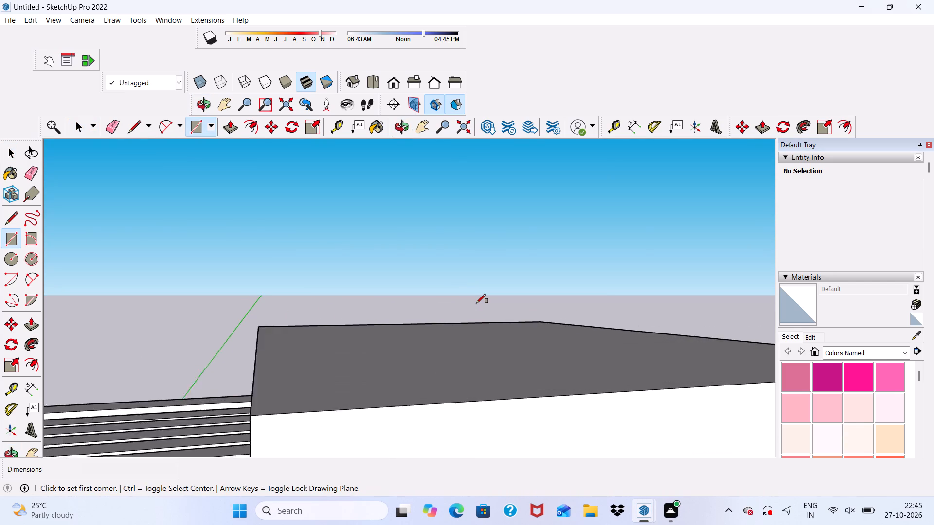
scroll(476, 303, up, 1)
scroll(479, 309, down, 5)
scroll(573, 328, down, 5)
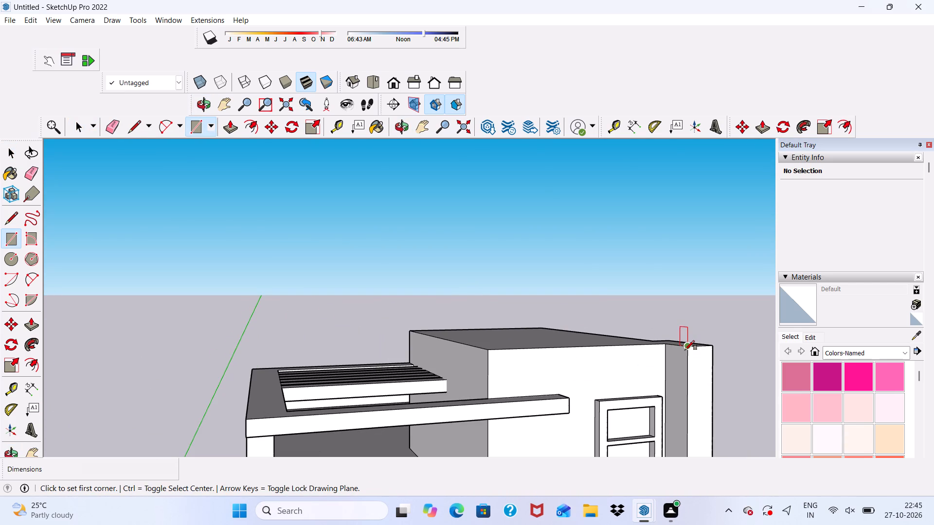
click(685, 350)
scroll(668, 353, up, 6)
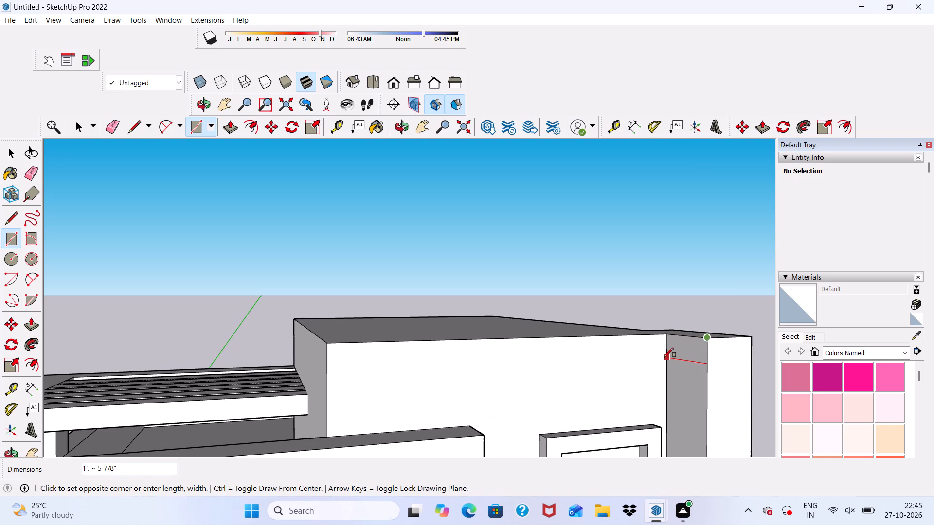
click(665, 357)
Extrude the small rectangle about 7' 1" along the top of the panelled wall to the wall's far edge as a projecting band.
key(space)
click(684, 351)
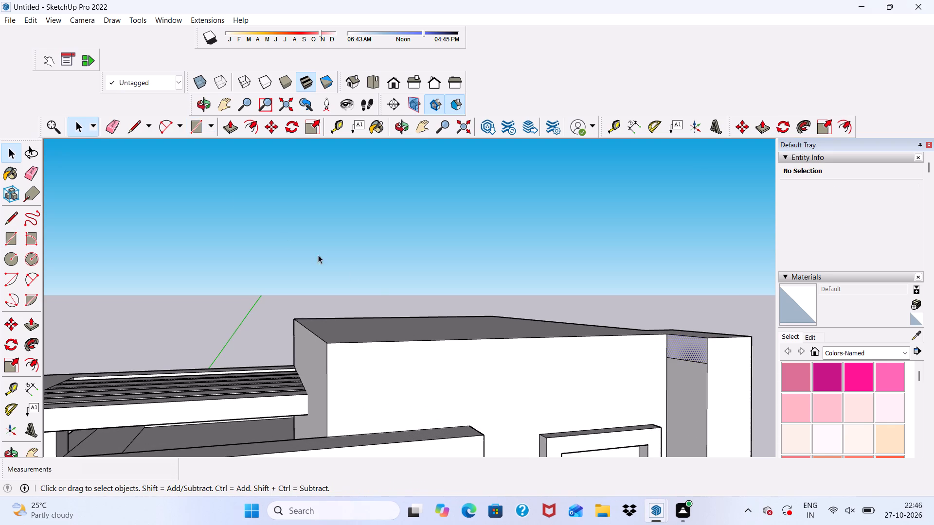
click(227, 128)
click(686, 345)
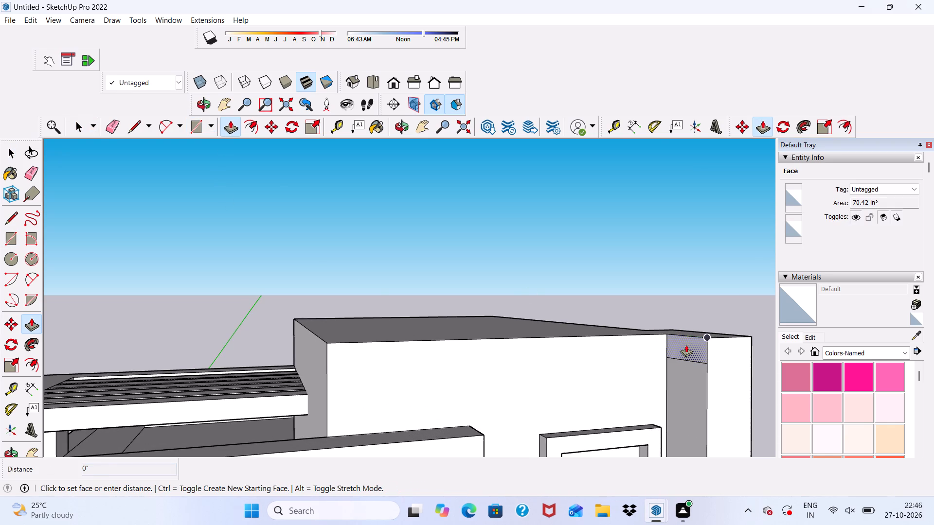
click(318, 399)
scroll(325, 388, down, 2)
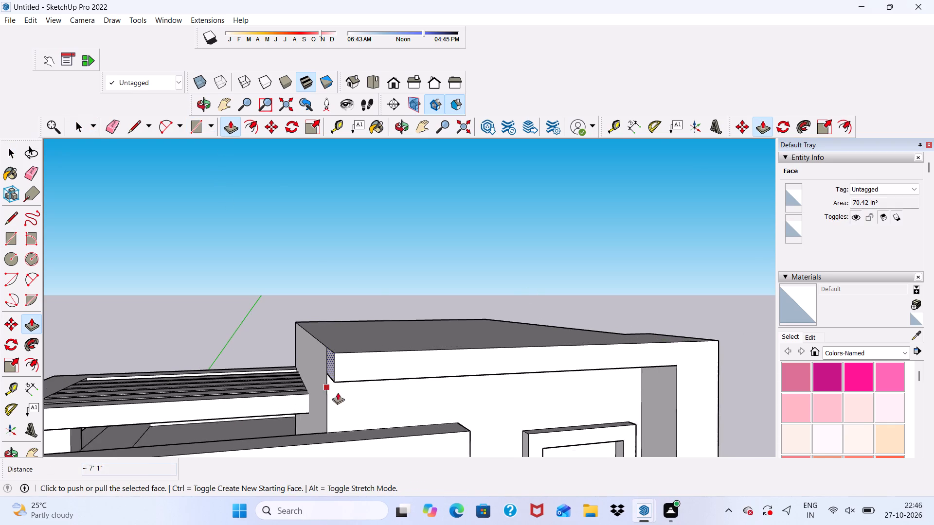
middle_drag(346, 397, 313, 263)
key(space)
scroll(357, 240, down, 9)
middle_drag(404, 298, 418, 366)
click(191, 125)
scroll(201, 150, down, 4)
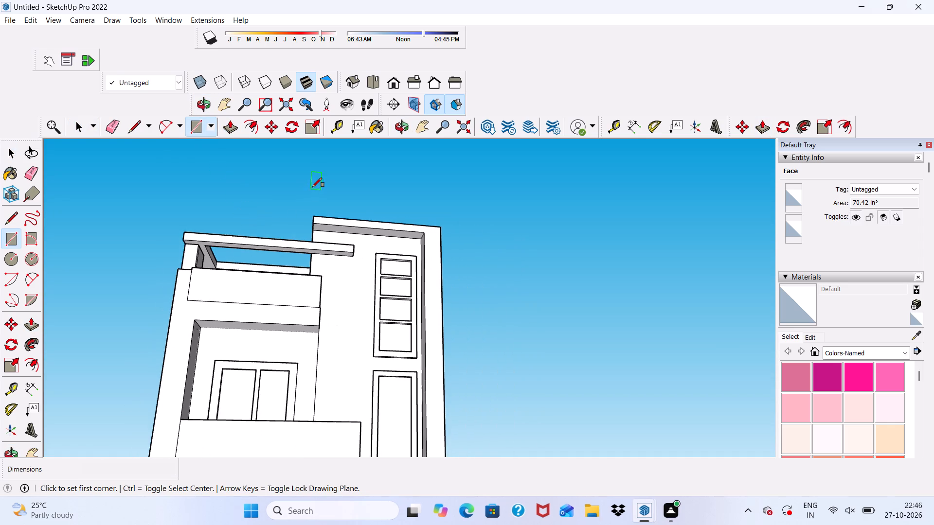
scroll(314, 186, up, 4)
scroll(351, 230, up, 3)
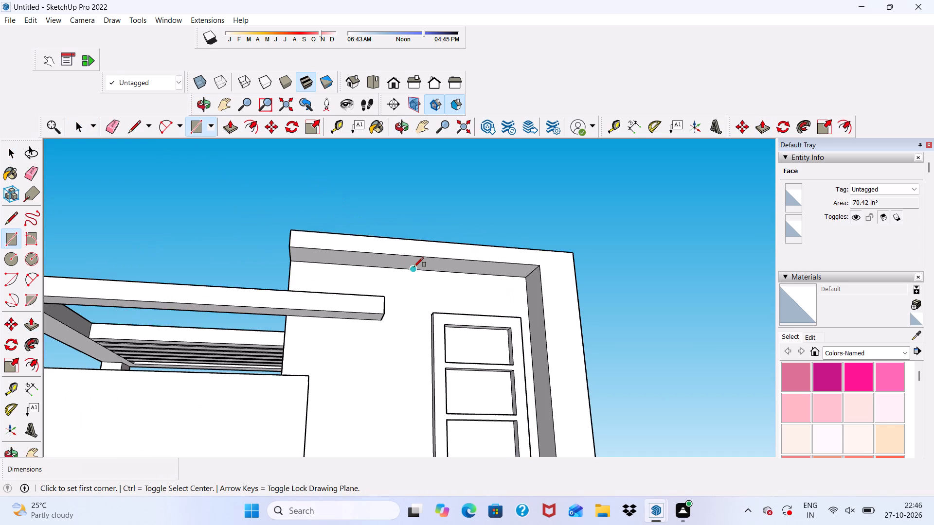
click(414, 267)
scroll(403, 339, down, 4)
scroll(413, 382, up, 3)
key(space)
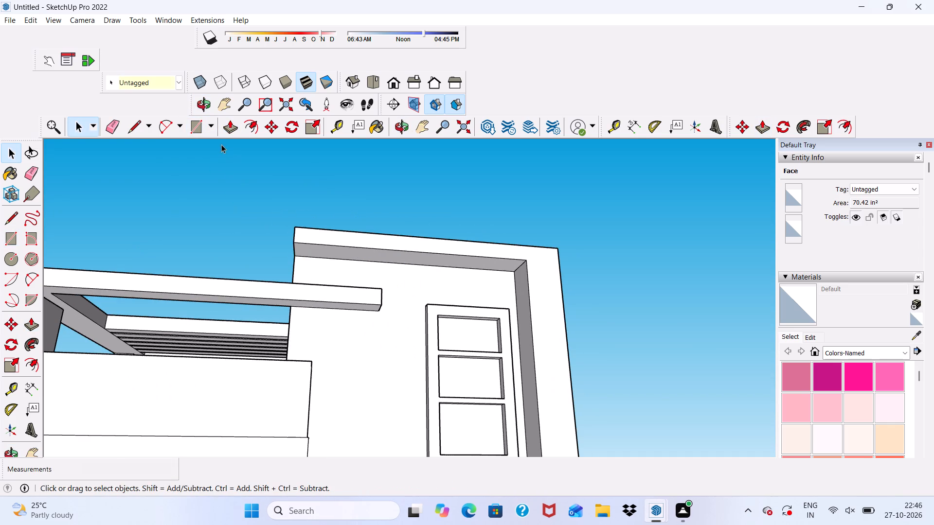
Draw a narrow vertical strip about 18' tall beside the window panels, from the top band's underside to the bottom ledge.
click(189, 126)
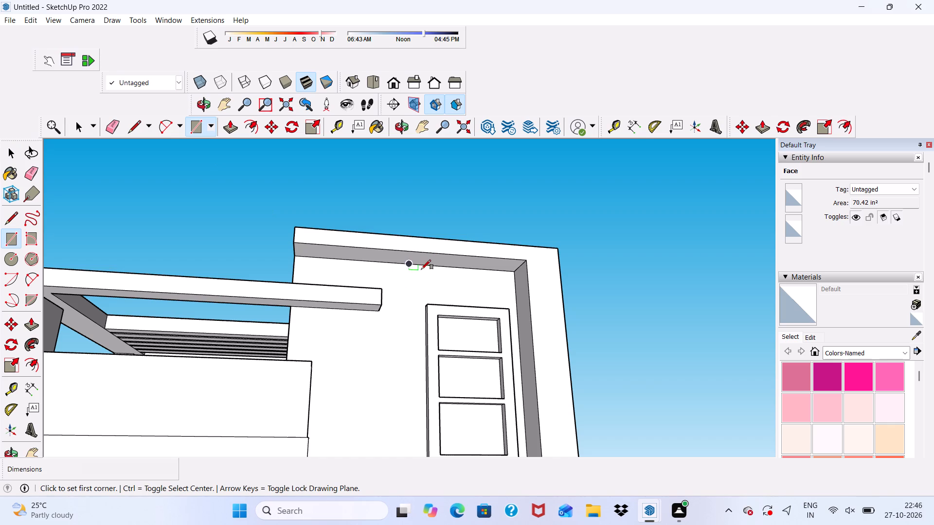
click(419, 265)
scroll(397, 397, down, 13)
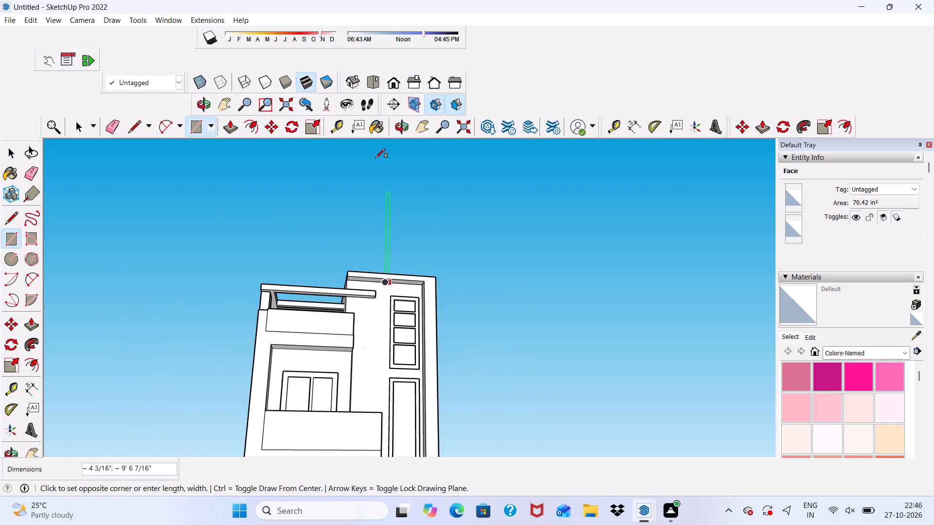
scroll(376, 158, down, 4)
scroll(382, 425, up, 10)
middle_drag(390, 339, 363, 432)
scroll(363, 432, up, 4)
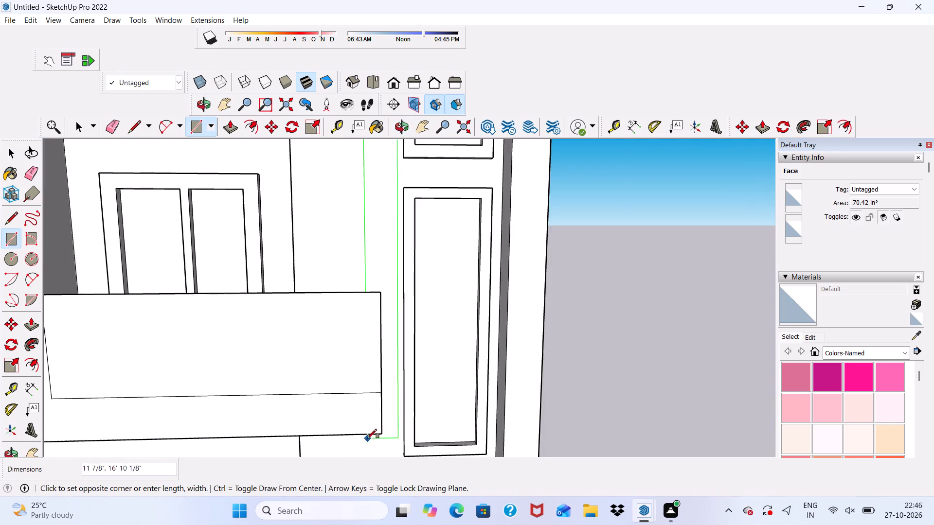
scroll(367, 438, up, 5)
scroll(389, 370, down, 5)
scroll(376, 188, down, 9)
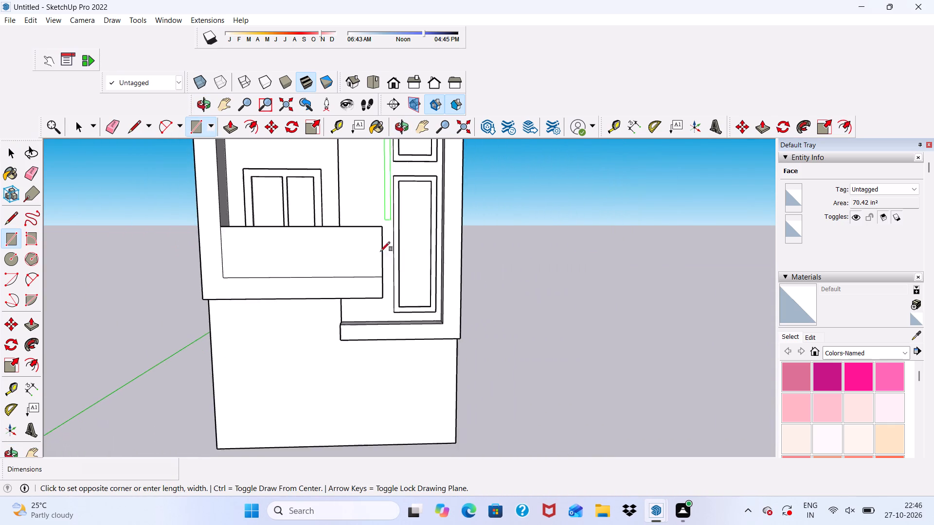
middle_drag(381, 280, 386, 355)
scroll(386, 355, up, 8)
scroll(385, 310, up, 4)
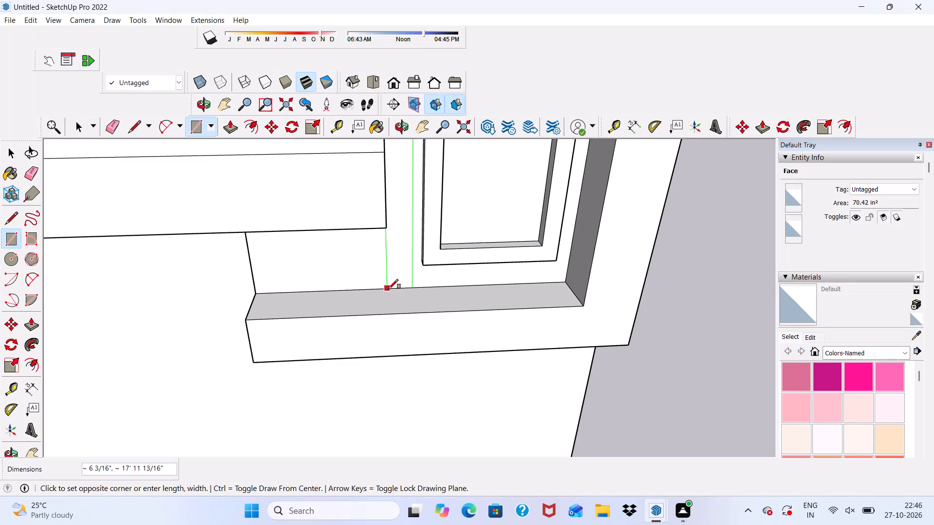
click(389, 289)
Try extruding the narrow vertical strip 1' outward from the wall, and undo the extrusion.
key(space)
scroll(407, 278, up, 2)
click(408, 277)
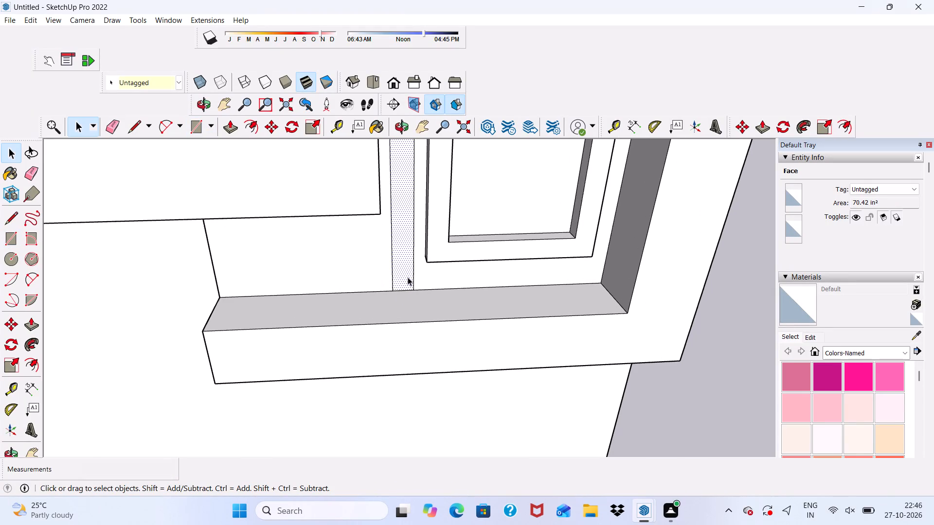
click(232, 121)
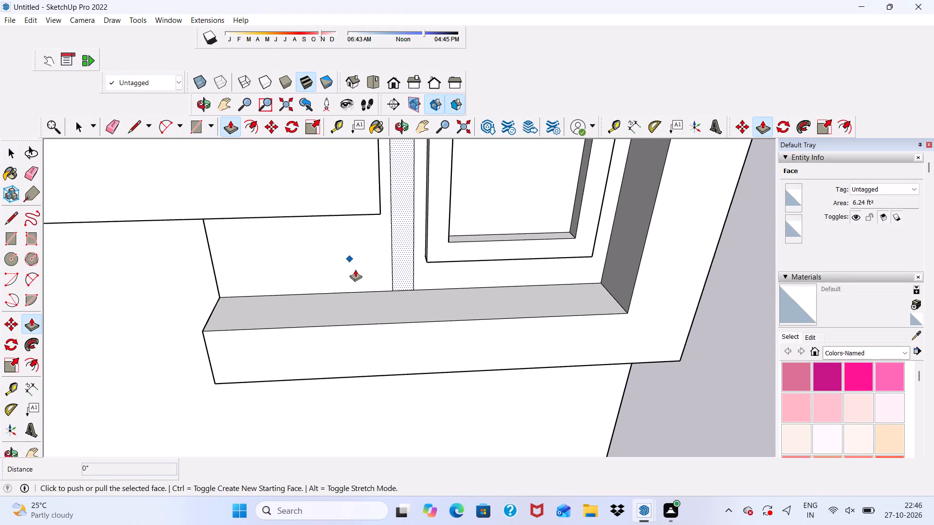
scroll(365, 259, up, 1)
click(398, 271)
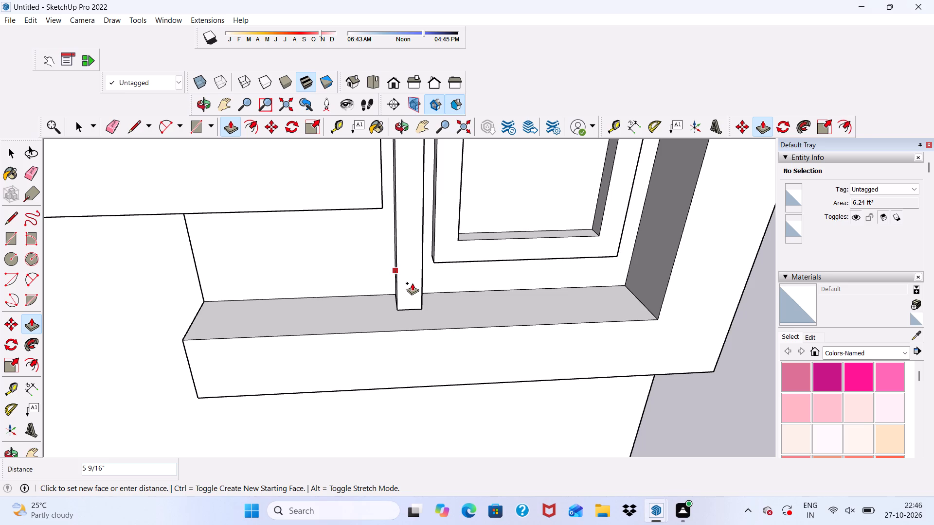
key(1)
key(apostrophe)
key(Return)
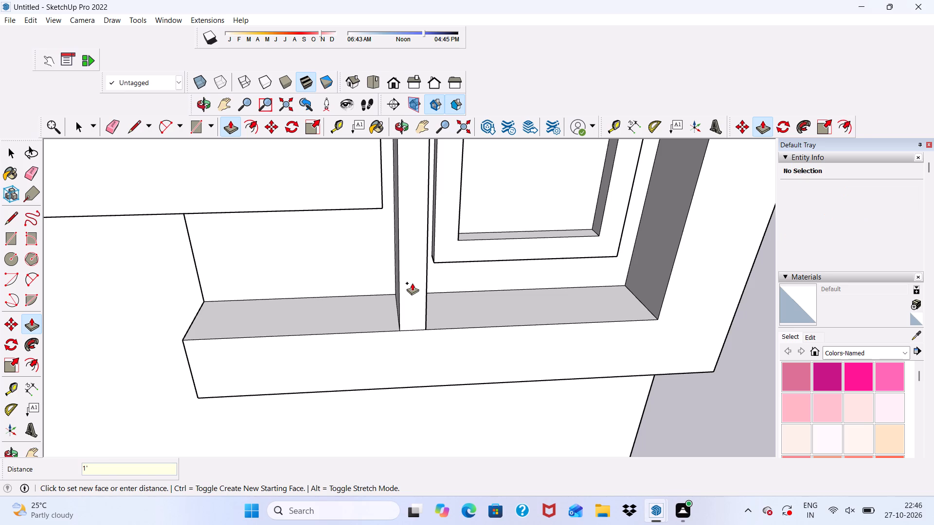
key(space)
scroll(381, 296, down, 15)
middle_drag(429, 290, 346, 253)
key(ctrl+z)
Extrude the narrow vertical strip about 4 1/8" outward from the wall.
drag(397, 253, 405, 253)
scroll(405, 253, up, 9)
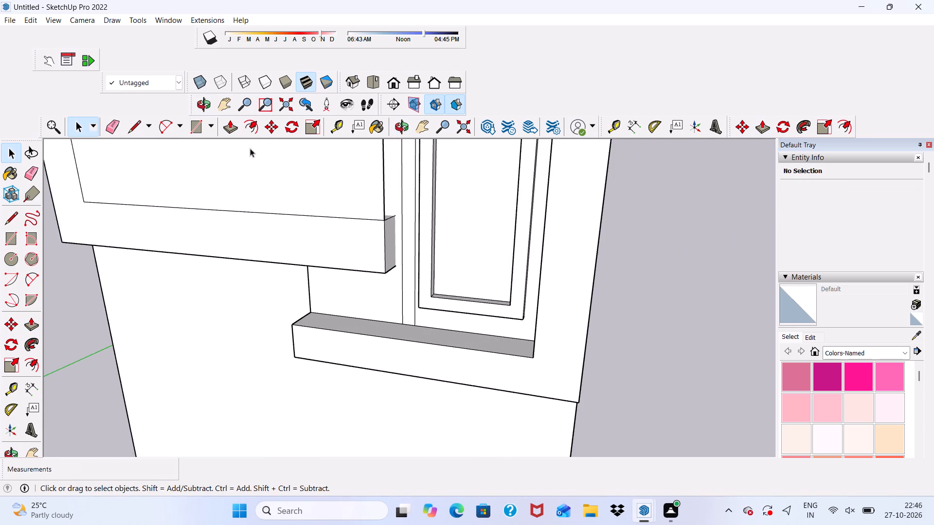
click(233, 130)
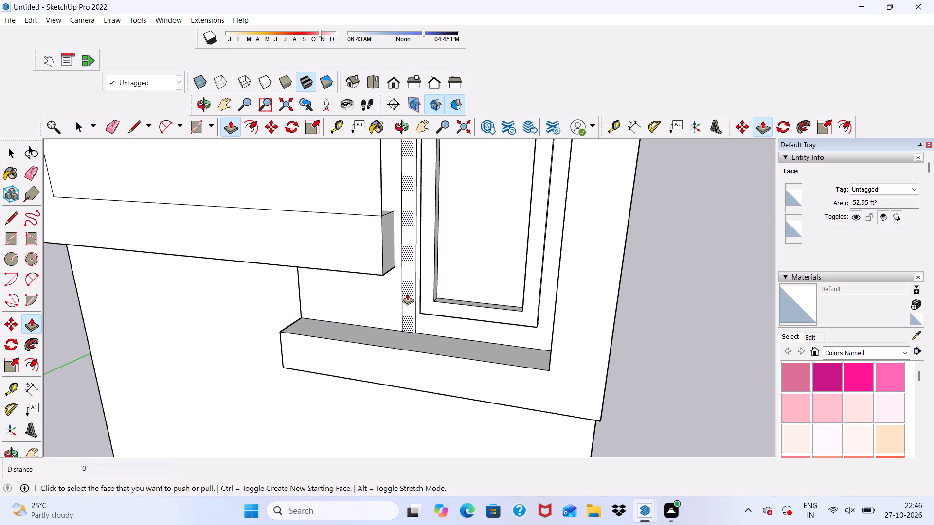
click(407, 293)
click(399, 294)
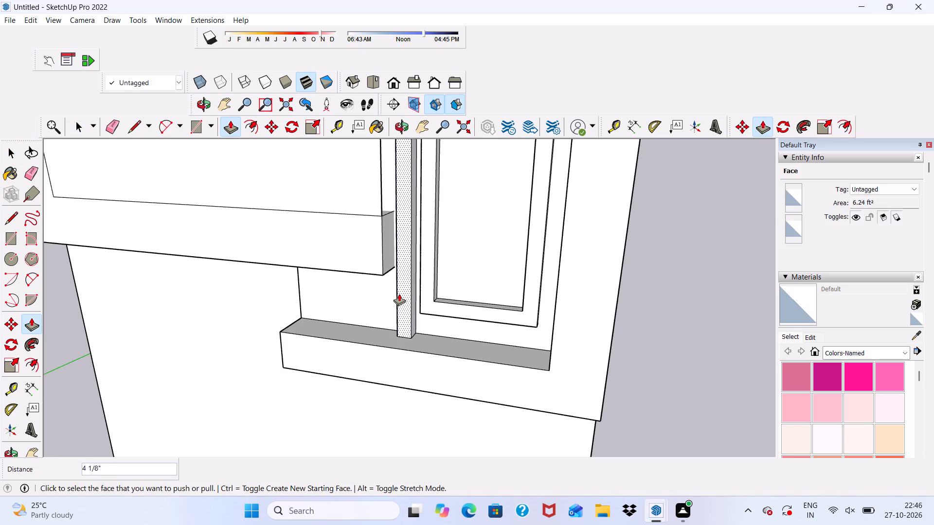
Widen the vertical fin by pulling its side face about 2 3/16" toward the balcony.
scroll(399, 294, down, 9)
middle_drag(408, 303, 488, 299)
scroll(458, 287, down, 5)
scroll(455, 153, up, 5)
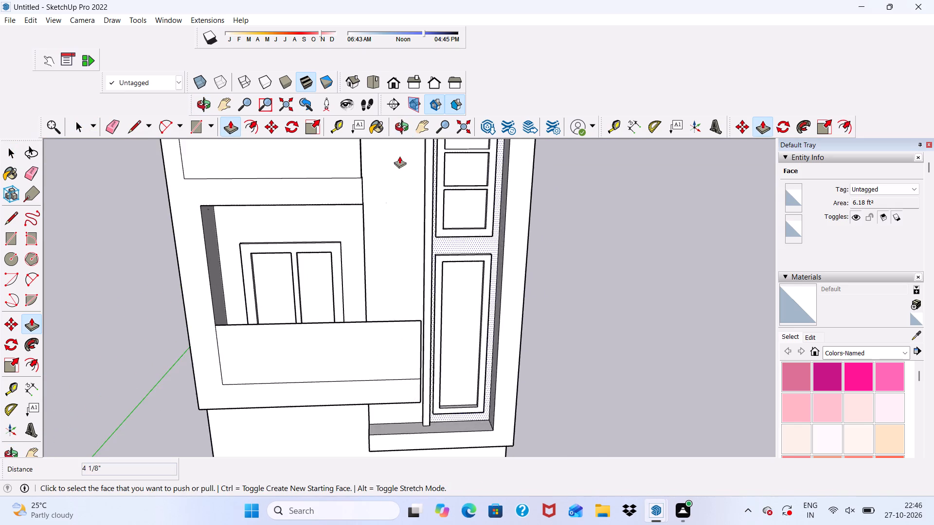
scroll(399, 156, up, 3)
scroll(399, 156, down, 2)
middle_drag(399, 173, 415, 344)
scroll(411, 308, down, 1)
middle_drag(411, 299, 412, 145)
scroll(415, 143, down, 5)
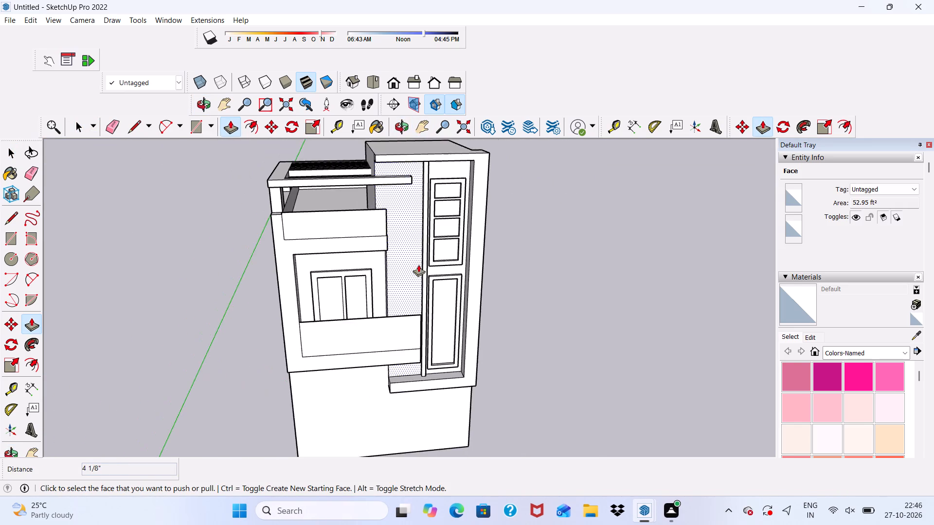
scroll(418, 260, up, 5)
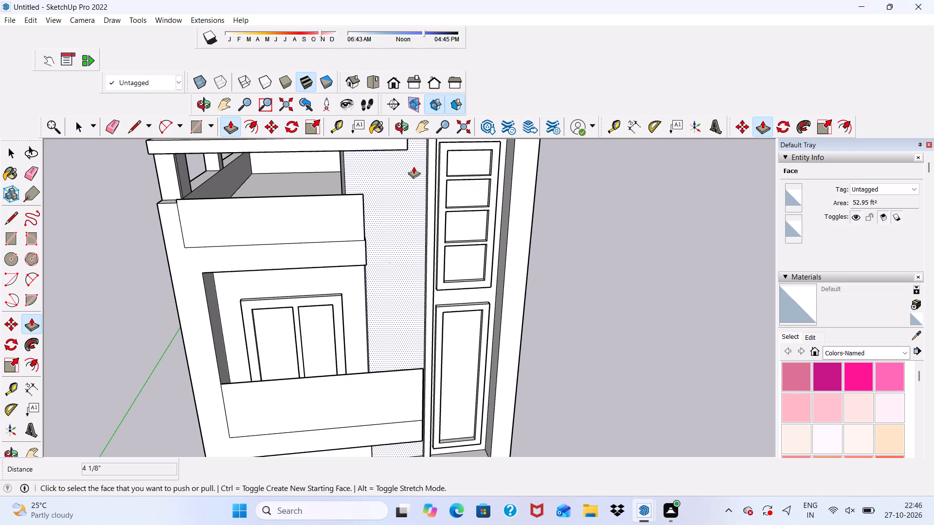
scroll(411, 157, up, 4)
middle_drag(419, 183, 548, 131)
scroll(451, 221, up, 7)
click(428, 223)
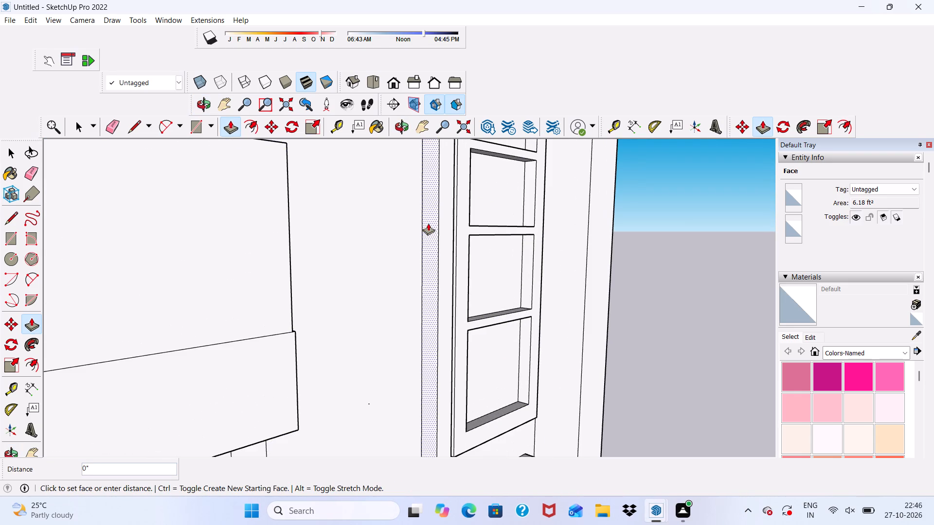
click(420, 225)
Draw a rectangle about 5 13/16" wide and 2' 3/8" tall on the wall beneath the pergola beam's free end.
scroll(409, 234, down, 5)
middle_drag(445, 254, 348, 273)
scroll(341, 266, up, 1)
scroll(340, 241, down, 15)
middle_drag(375, 251, 258, 236)
scroll(279, 237, up, 5)
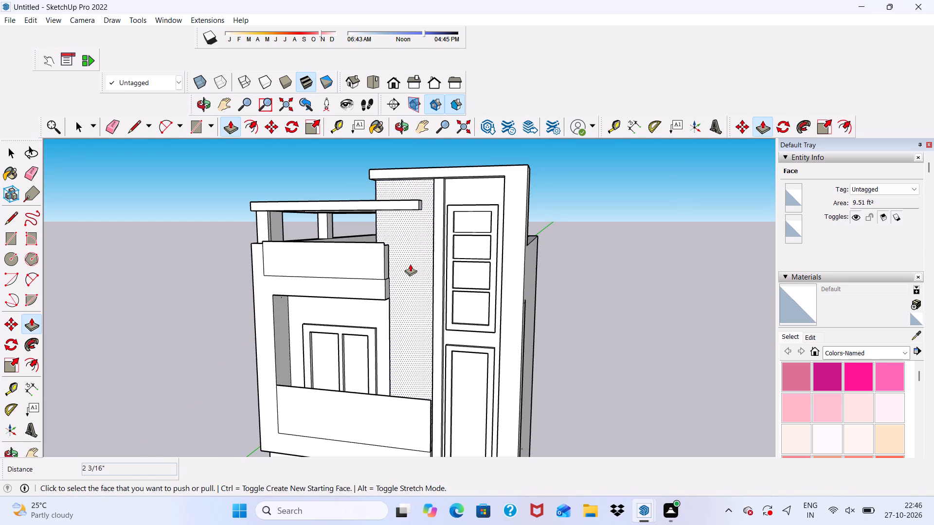
middle_drag(410, 264, 516, 240)
key(space)
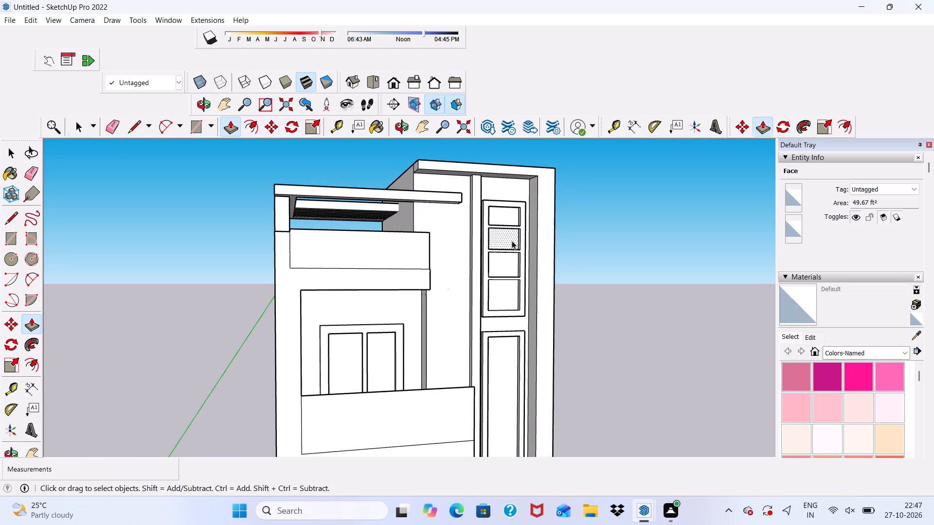
scroll(442, 208, up, 3)
click(202, 130)
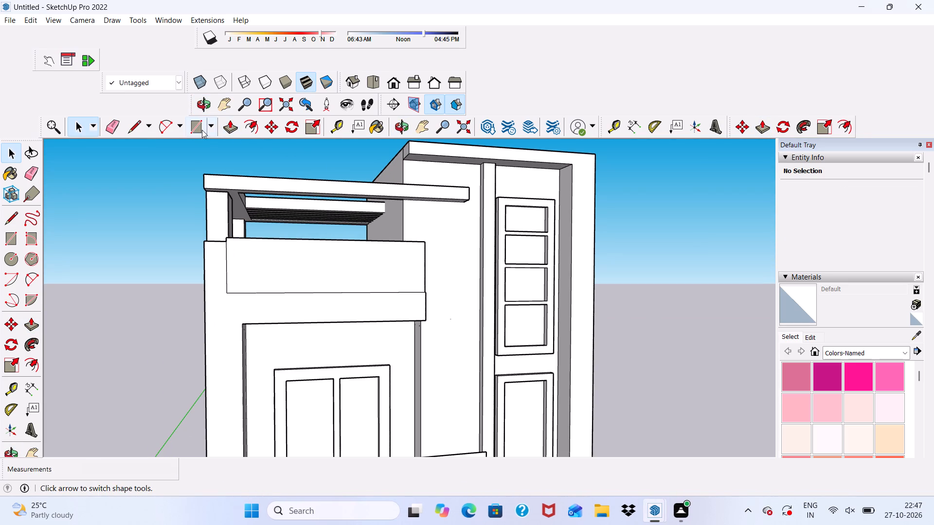
middle_drag(422, 211, 398, 162)
scroll(438, 180, up, 7)
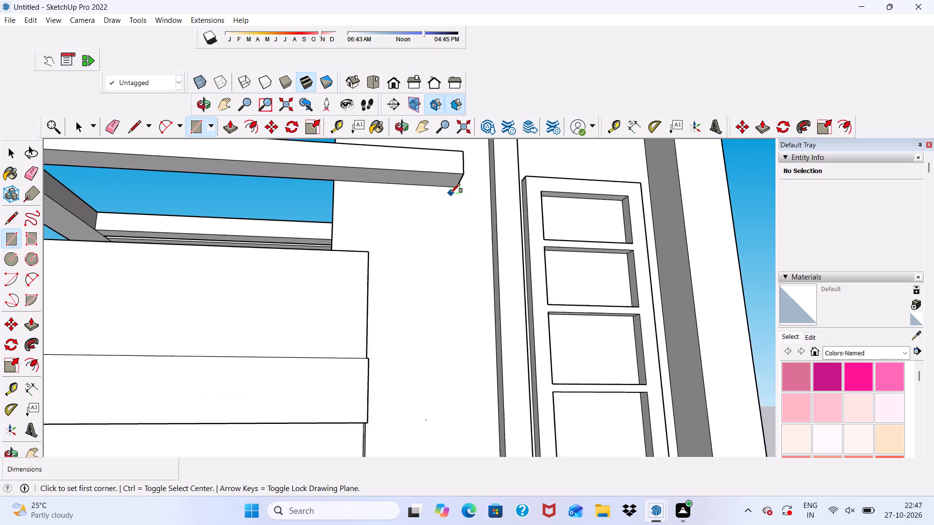
scroll(450, 193, up, 1)
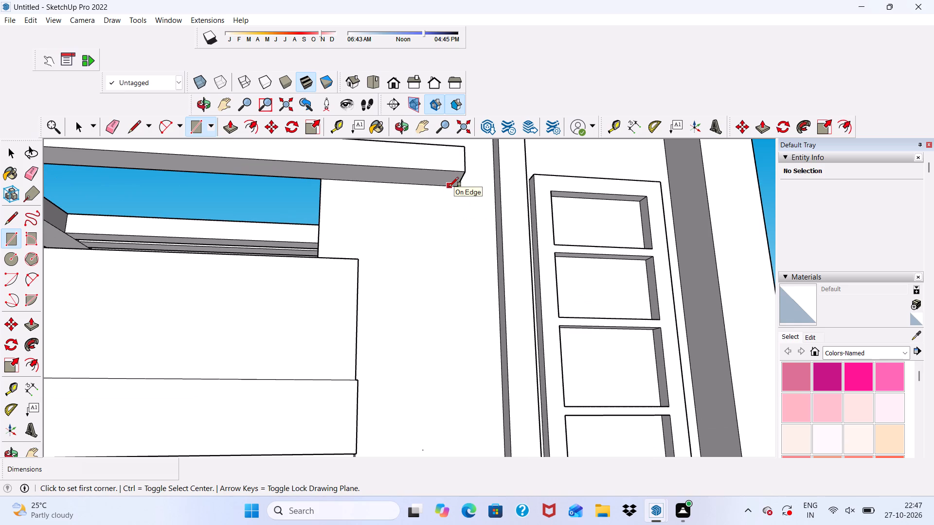
scroll(449, 187, up, 2)
click(449, 186)
scroll(451, 261, up, 2)
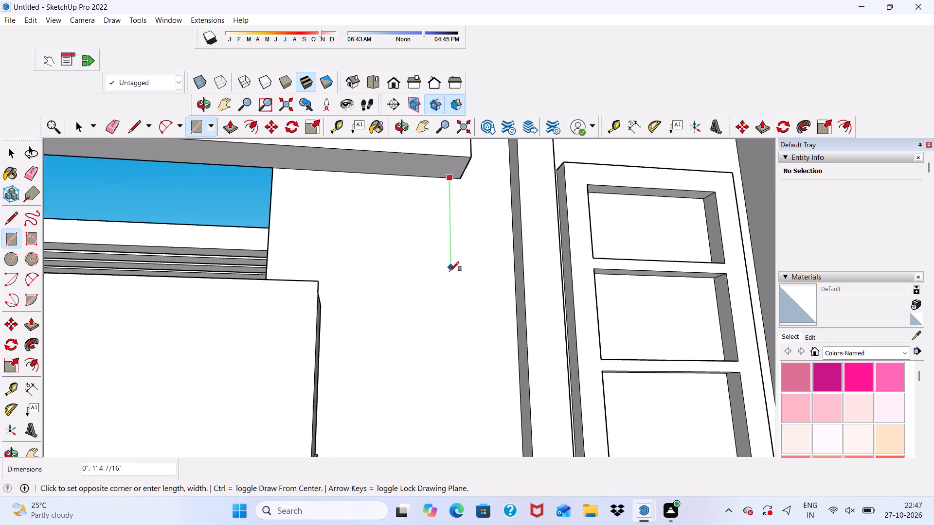
scroll(449, 271, up, 1)
click(408, 329)
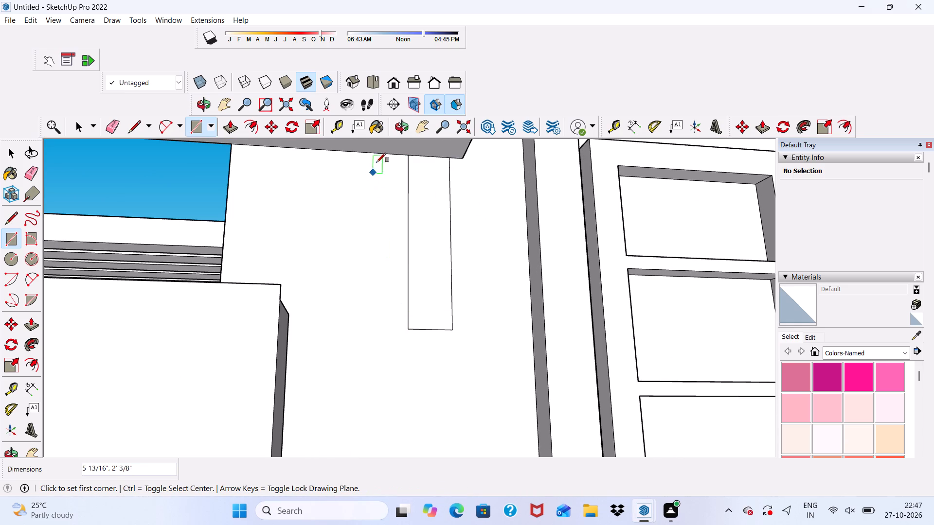
Copy the narrow rectangle beneath the pergola beam about 11 1/4" sideways along the wall toward the balcony.
key(space)
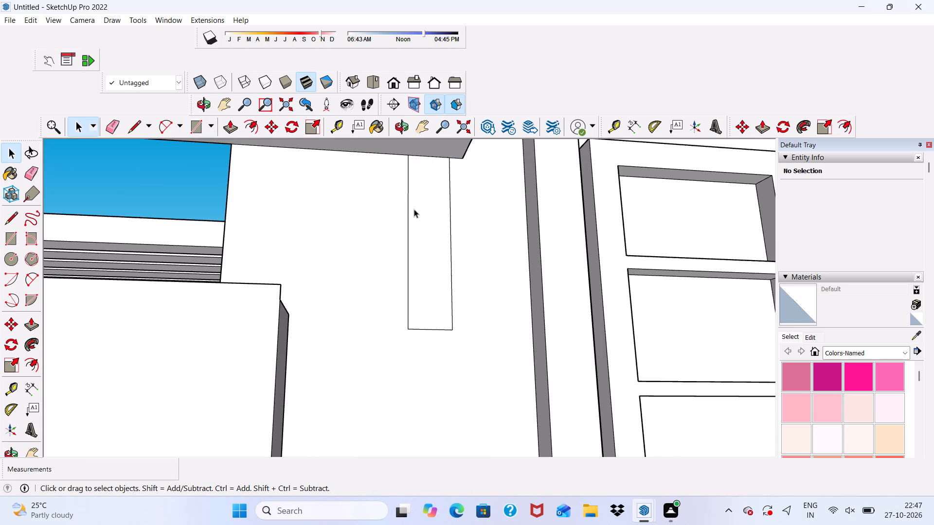
double_click(414, 210)
click(274, 117)
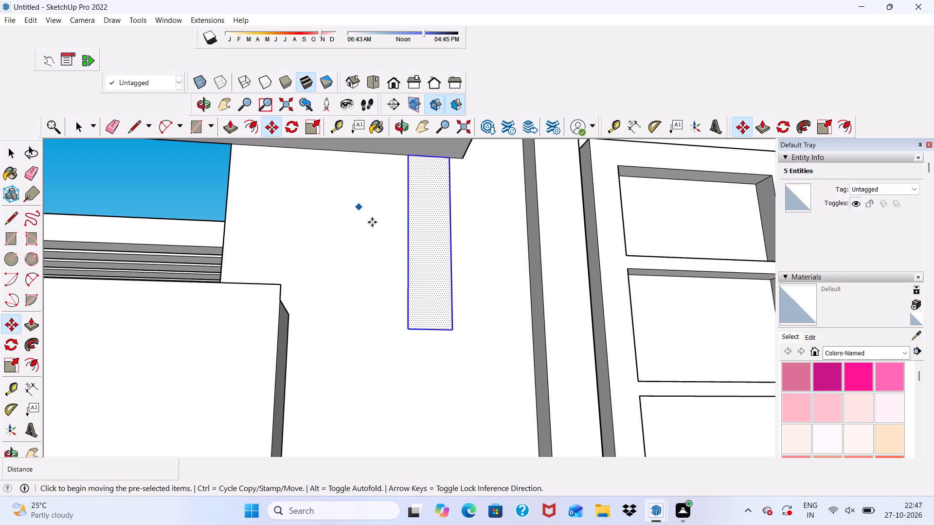
click(407, 263)
click(319, 272)
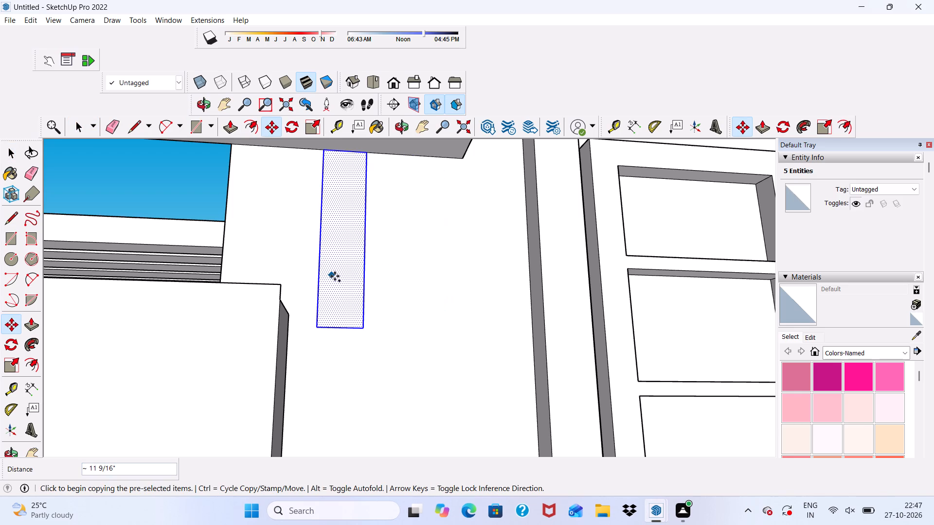
key(ctrl+z)
click(411, 292)
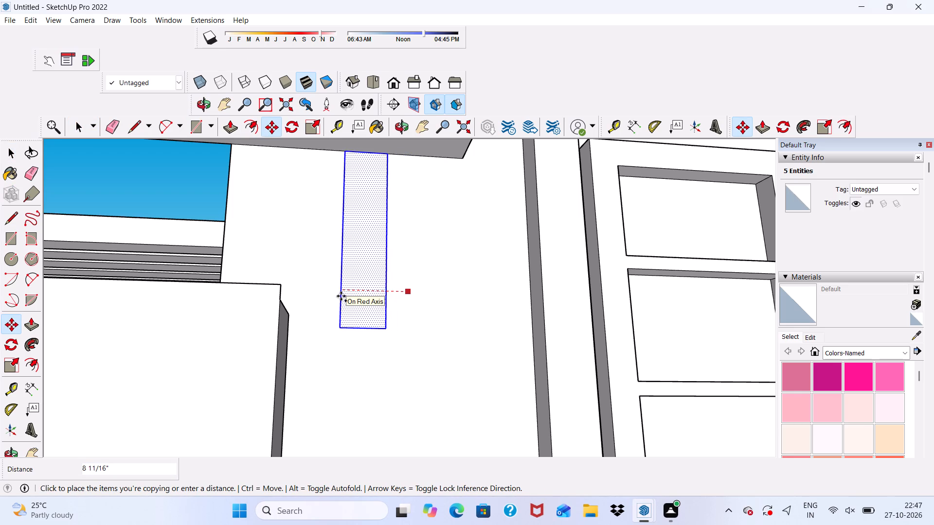
click(317, 289)
key(space)
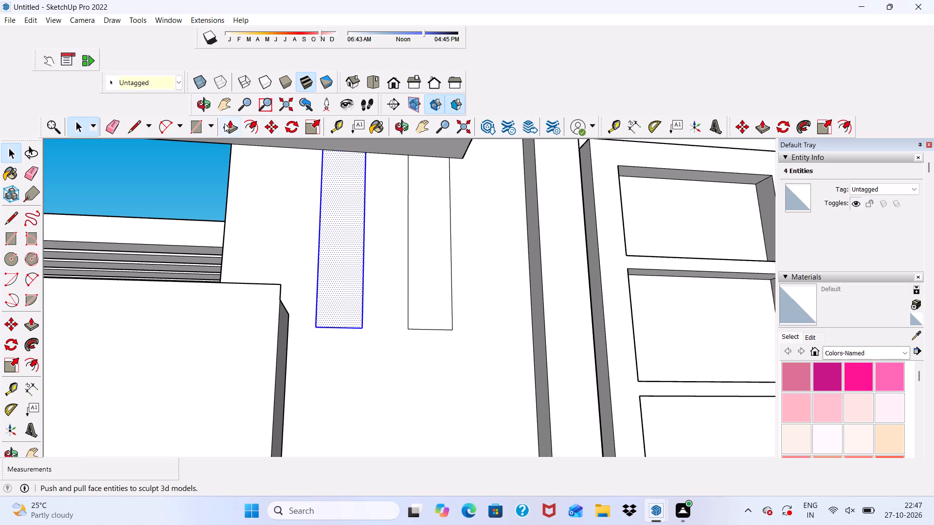
Extrude the copied narrow rectangle beneath the pergola beam 6" outward from the wall.
click(232, 128)
click(331, 270)
scroll(341, 202, down, 5)
scroll(368, 240, down, 1)
middle_drag(368, 240, 339, 326)
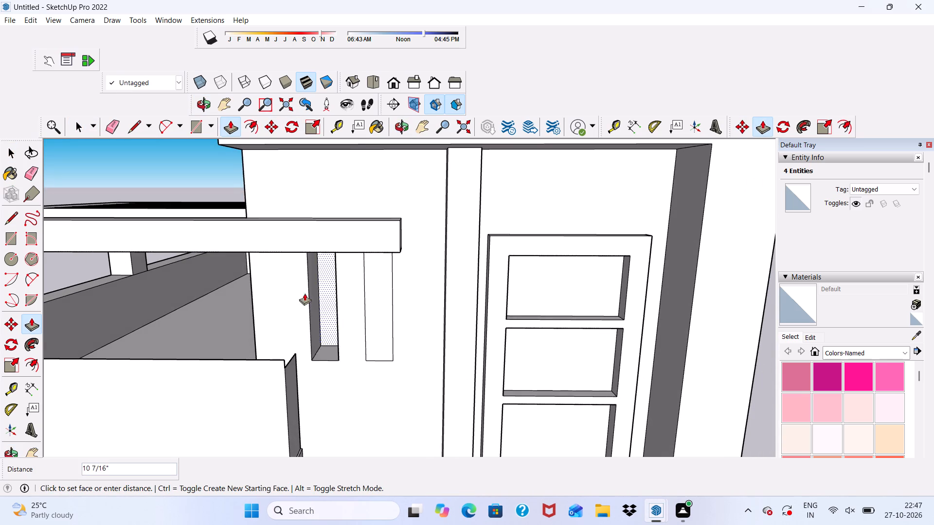
scroll(353, 306, up, 4)
scroll(320, 335, down, 5)
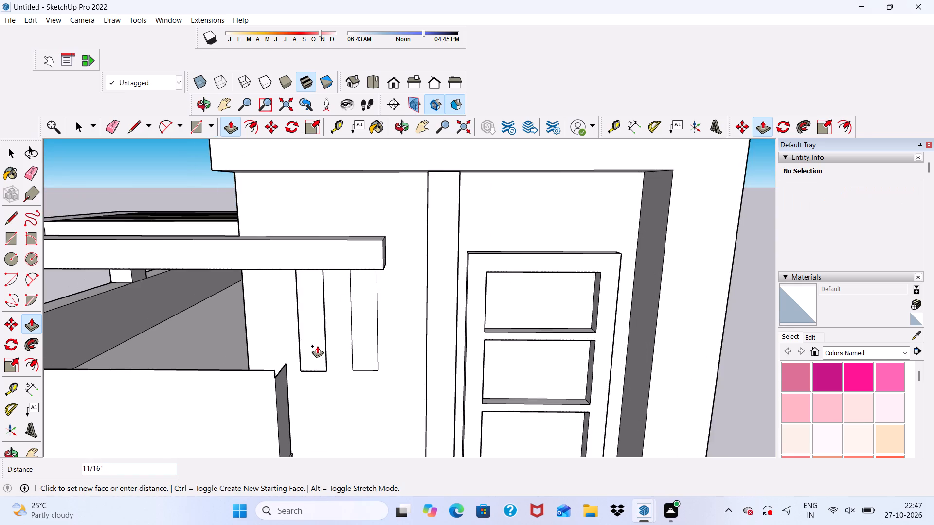
middle_drag(317, 346, 449, 317)
scroll(466, 281, up, 4)
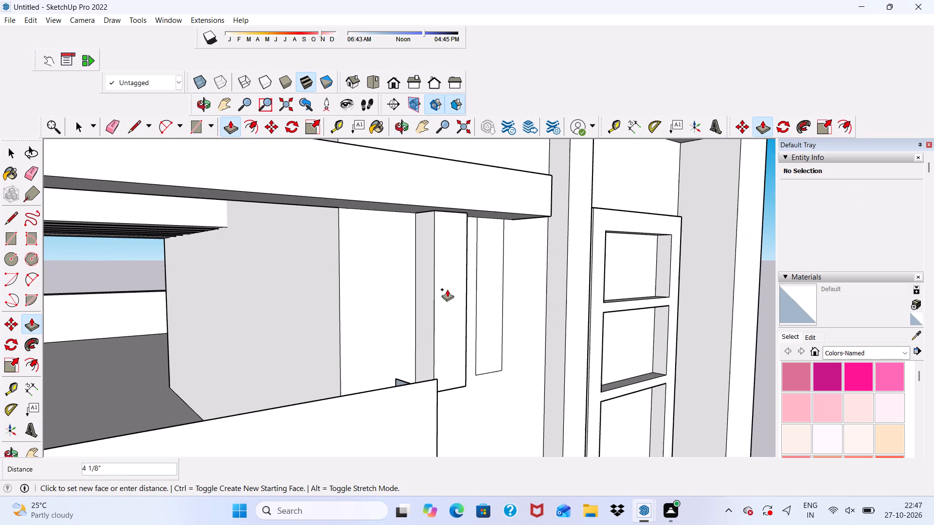
key(6)
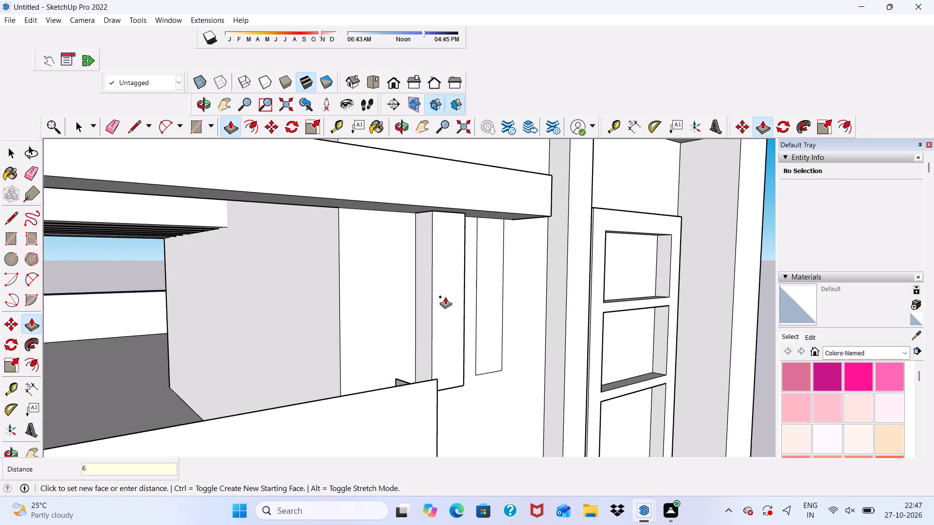
key(shift+quotedbl)
key(Return)
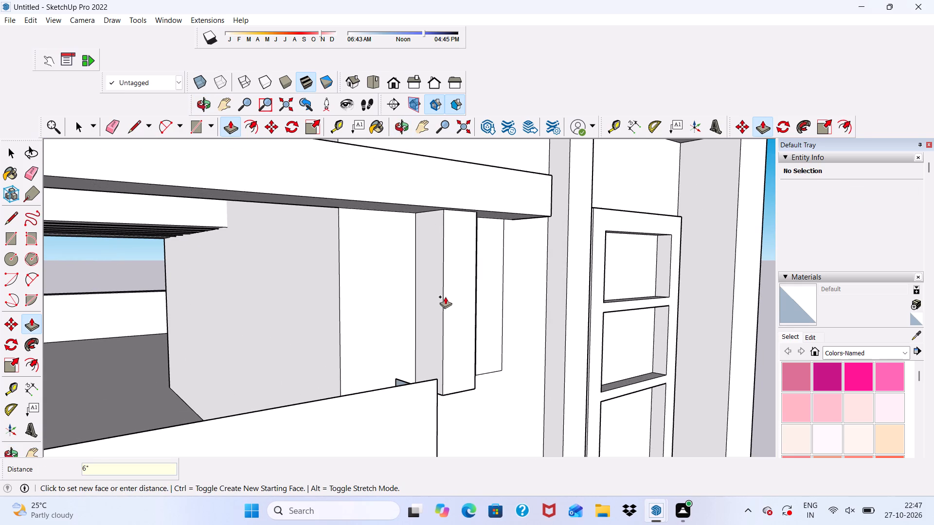
Extrude the original narrow rectangle 6" outward, flush with the neighbouring bar.
scroll(433, 283, down, 5)
scroll(463, 292, up, 1)
middle_drag(463, 294, 379, 287)
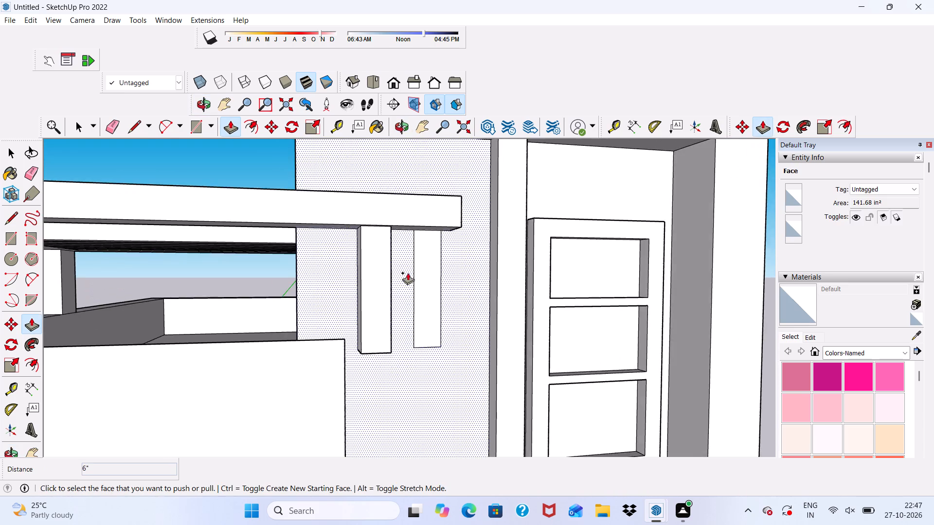
scroll(408, 273, up, 2)
click(427, 264)
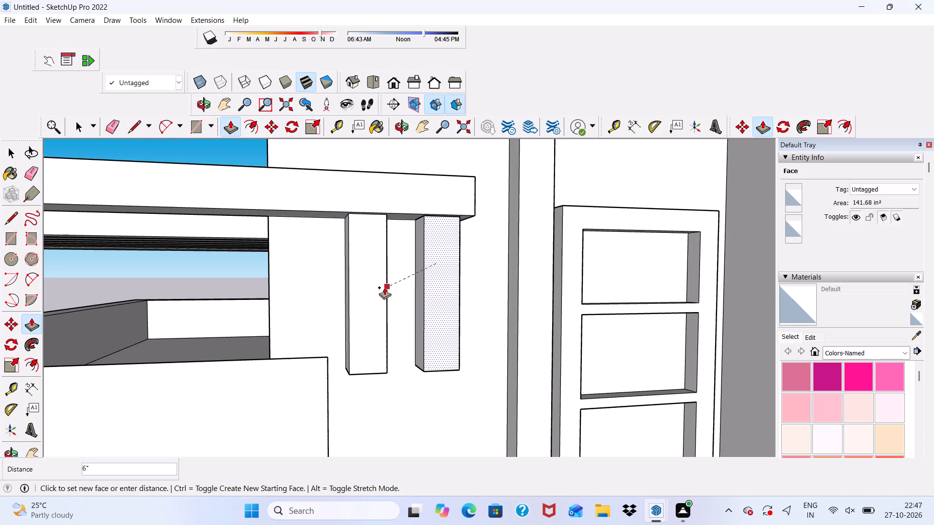
click(384, 287)
Lengthen the bar nearer the balcony by pulling its bottom face down about 1' 6 5/8".
scroll(384, 287, down, 5)
middle_drag(388, 326, 395, 189)
scroll(395, 189, down, 1)
scroll(385, 251, up, 5)
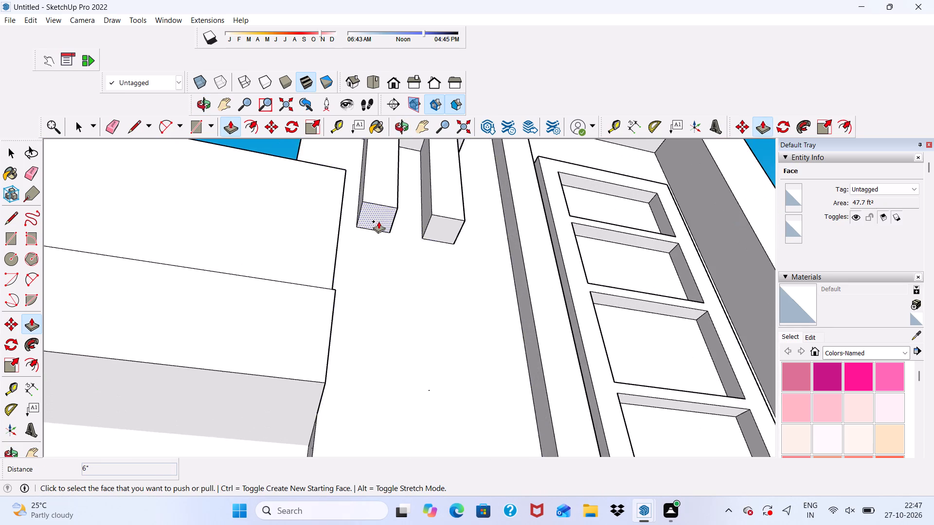
scroll(377, 219, up, 1)
scroll(377, 219, down, 8)
middle_drag(395, 241, 387, 308)
scroll(369, 265, up, 4)
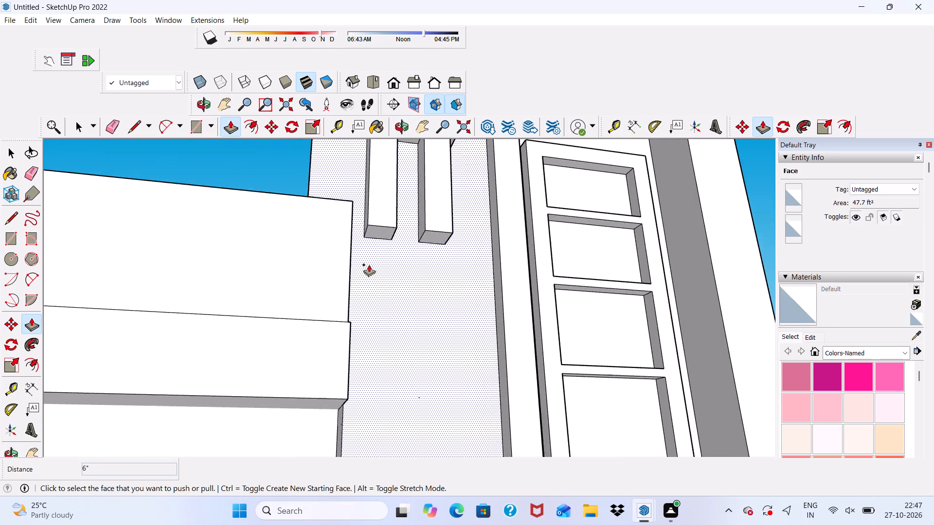
scroll(374, 231, up, 3)
click(377, 227)
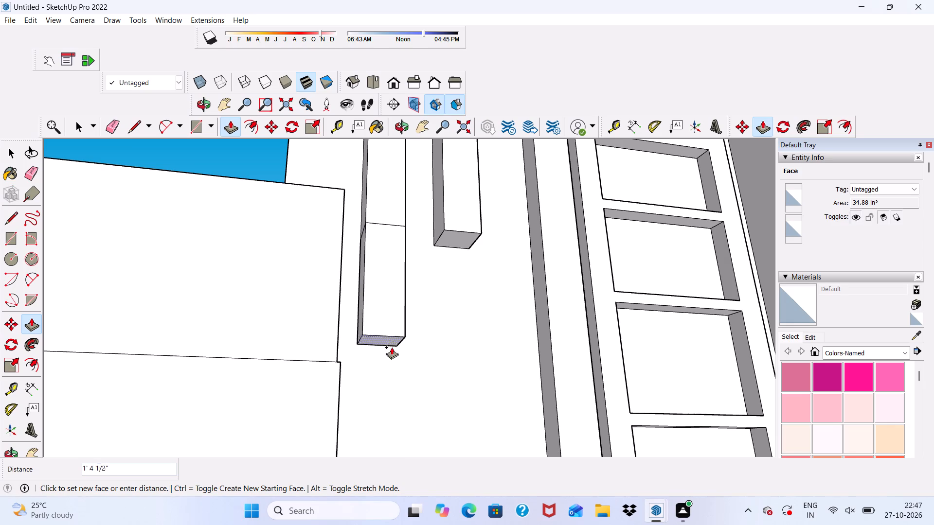
click(392, 353)
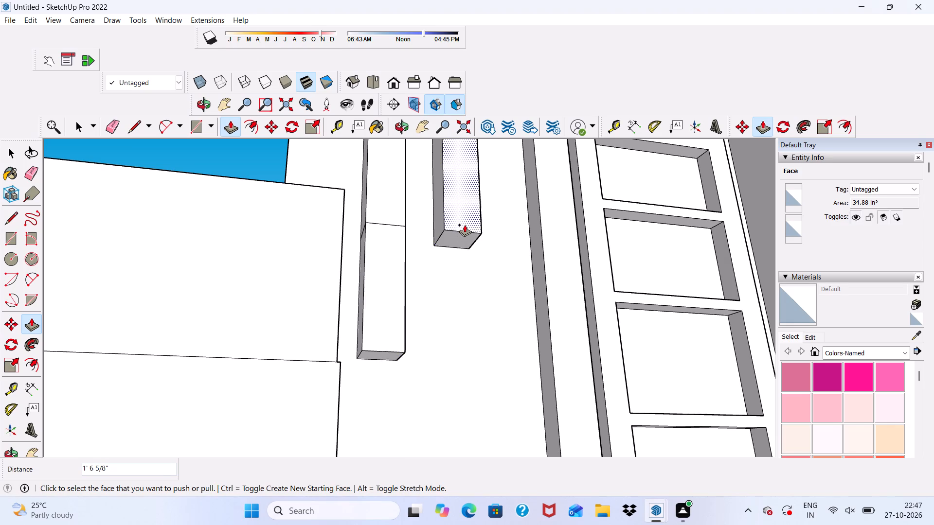
Lengthen the other bar downward by 1' 6 5/8" so its bottom lines up with the first bar.
scroll(472, 236, up, 3)
click(466, 239)
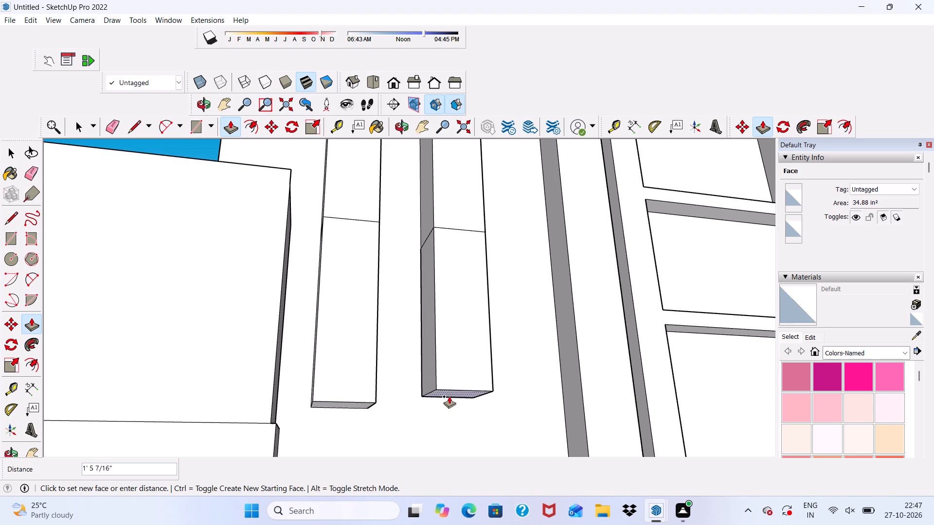
click(359, 406)
Examine the whole facade, checking the two hanging bars against the balcony, vertical fin and panelled block.
scroll(364, 227, down, 9)
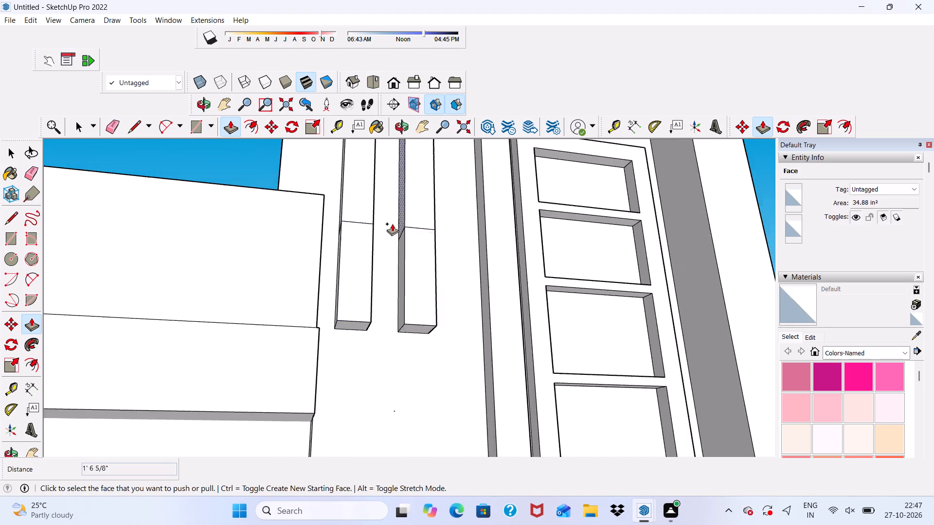
scroll(392, 224, down, 8)
middle_drag(432, 280, 398, 360)
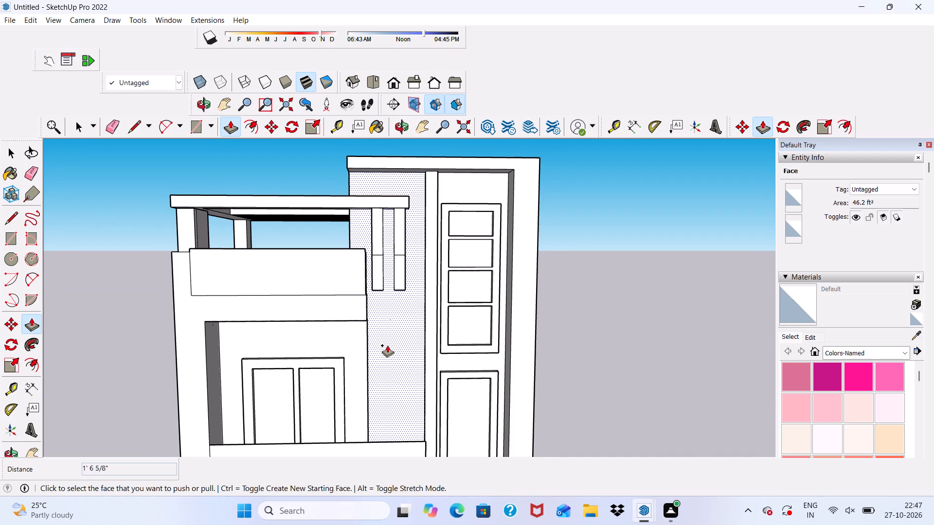
scroll(401, 316, up, 2)
scroll(401, 316, down, 4)
scroll(422, 237, up, 1)
scroll(426, 203, down, 4)
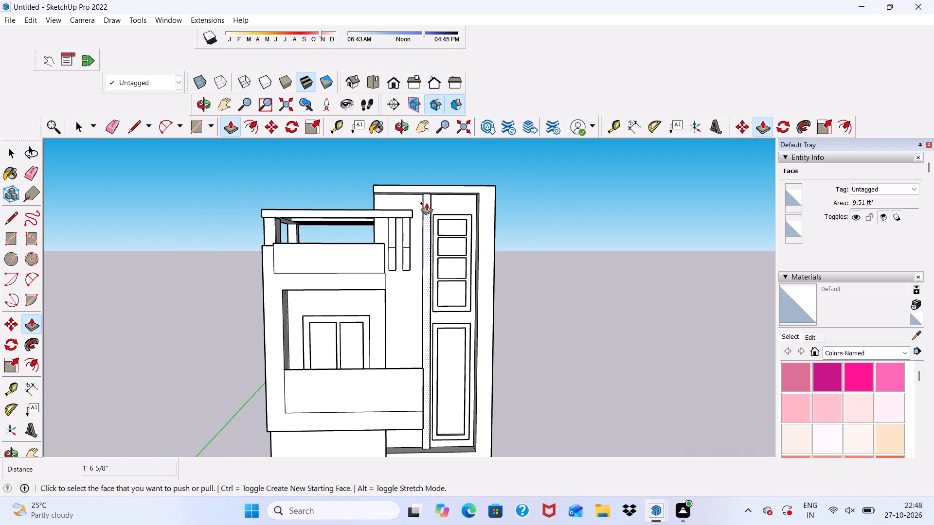
middle_drag(426, 203, 432, 194)
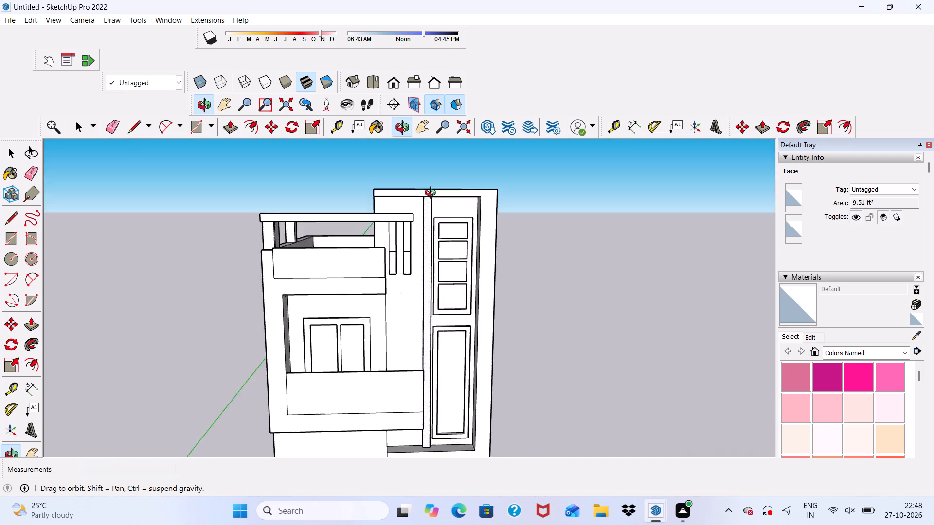
middle_drag(432, 194, 434, 184)
scroll(400, 349, up, 1)
scroll(414, 207, down, 4)
middle_drag(401, 388, 406, 341)
scroll(406, 252, up, 5)
scroll(406, 252, down, 1)
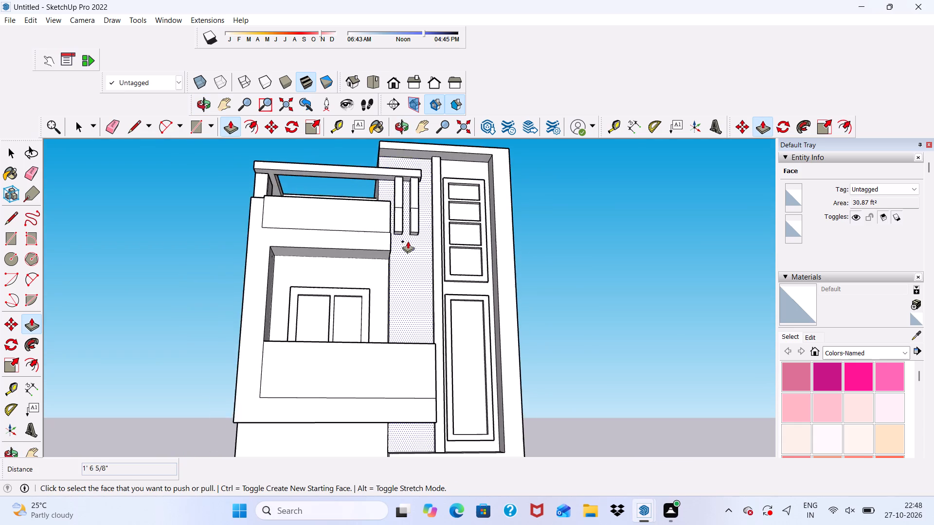
Draw a tall rectangle about 1' 1 7/16" wide and 5' 3/16" high on the wall below the two bars.
scroll(408, 236, up, 13)
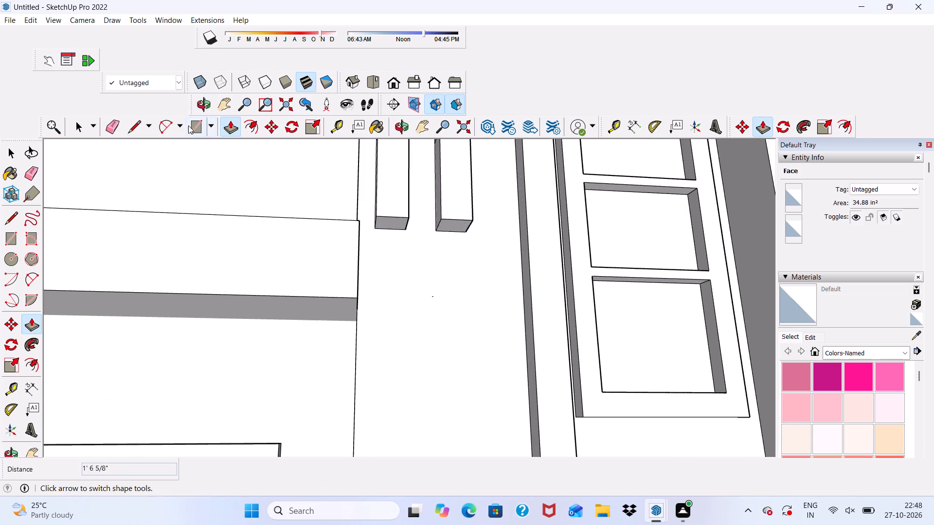
click(188, 125)
click(391, 243)
scroll(464, 260, up, 2)
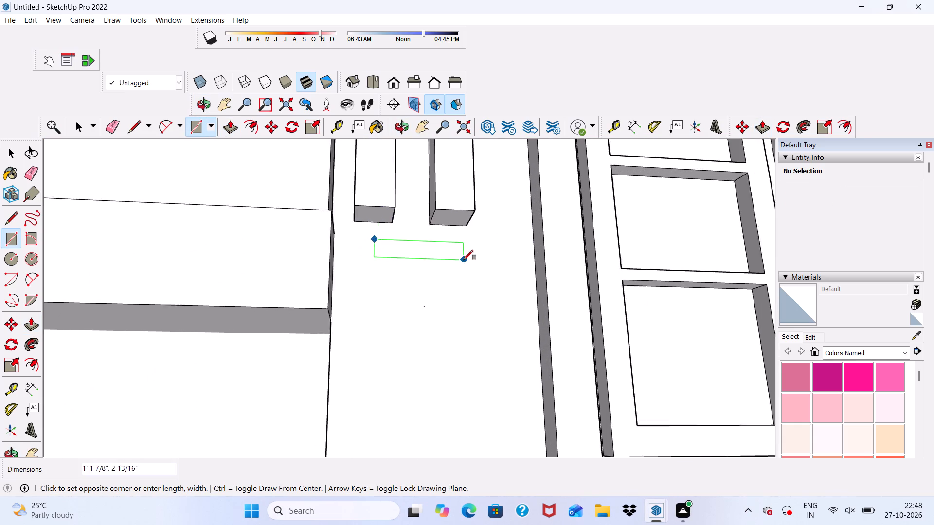
scroll(464, 260, up, 1)
scroll(455, 239, down, 13)
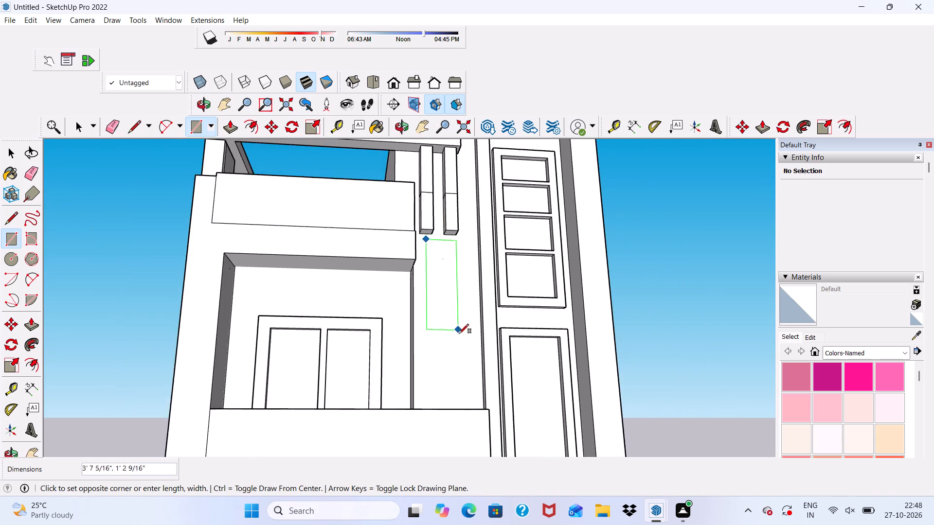
scroll(459, 336, up, 1)
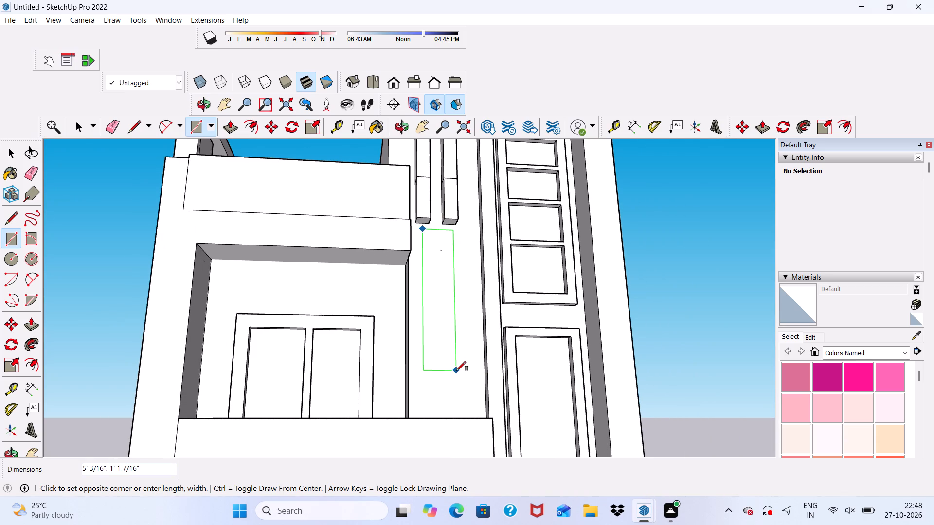
click(456, 371)
Offset the tall rectangle's outline about 1 7/8" inward to form a frame.
scroll(440, 260, down, 3)
scroll(433, 185, up, 4)
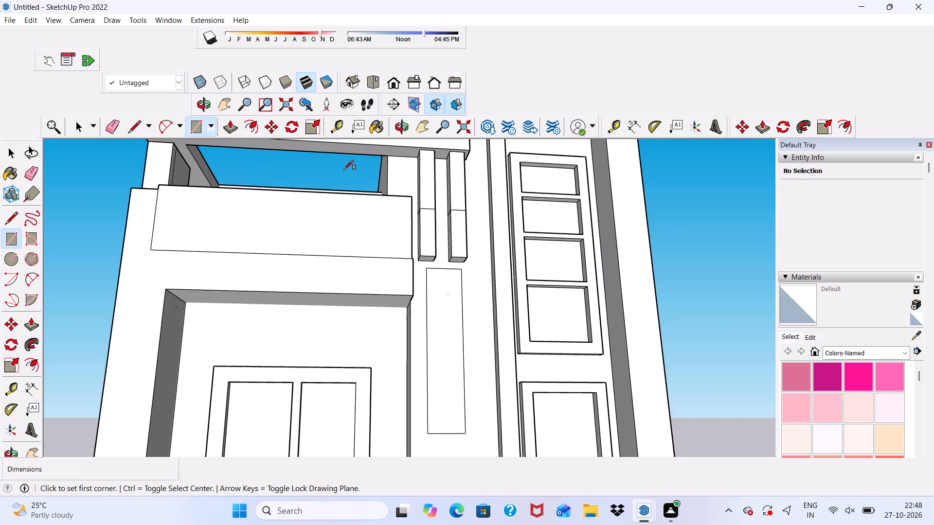
click(247, 124)
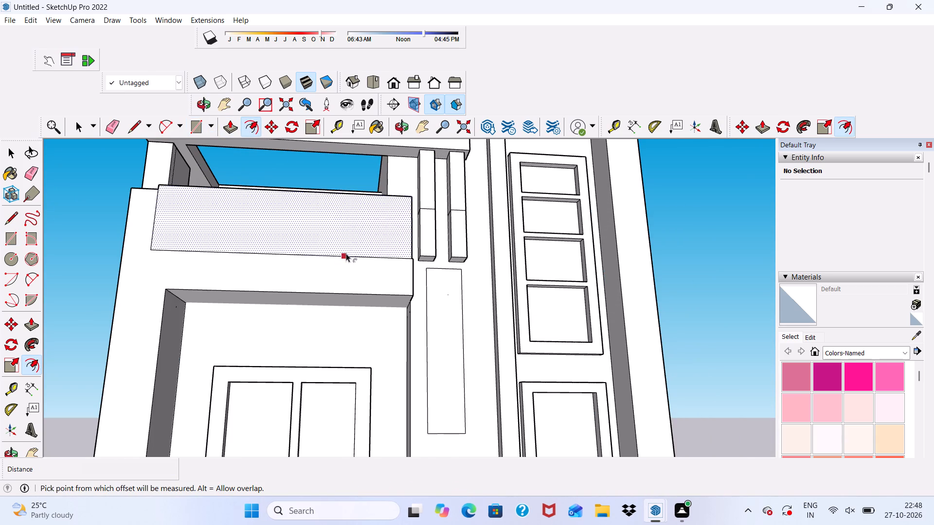
scroll(367, 298, up, 3)
click(463, 310)
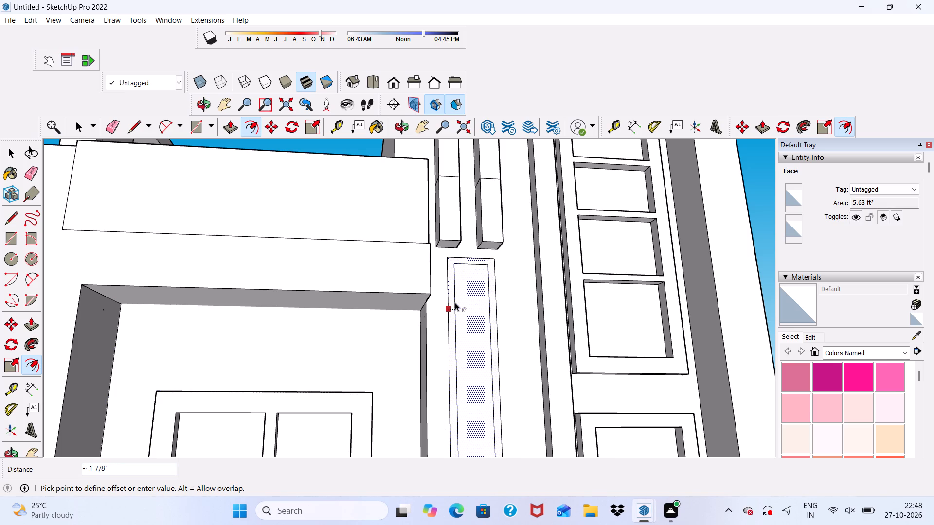
click(455, 302)
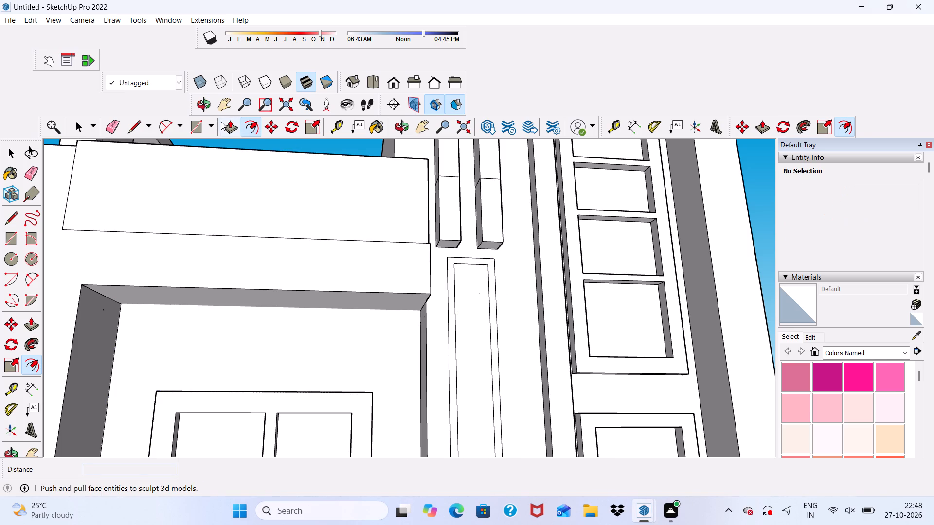
Draw a thin horizontal crossbar rectangle spanning the inside width of the frame, near its upper end.
click(229, 123)
scroll(485, 342, up, 4)
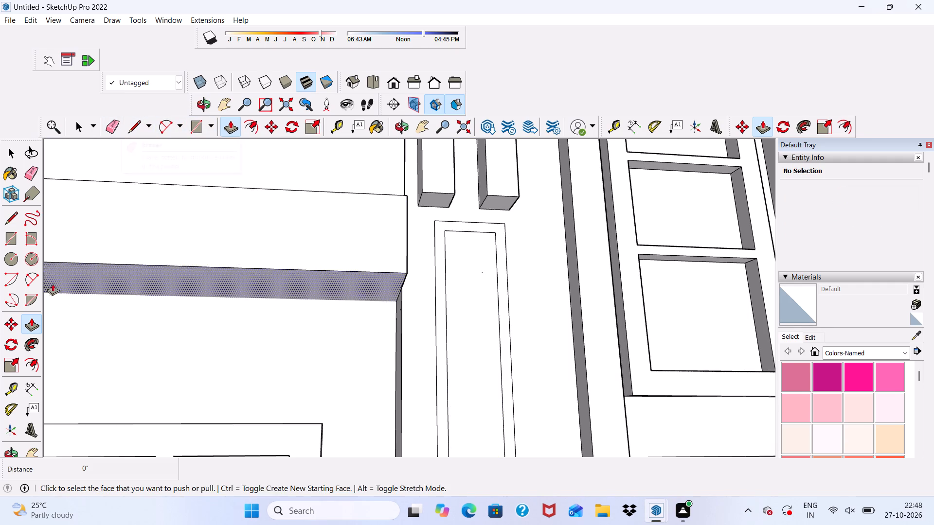
click(193, 128)
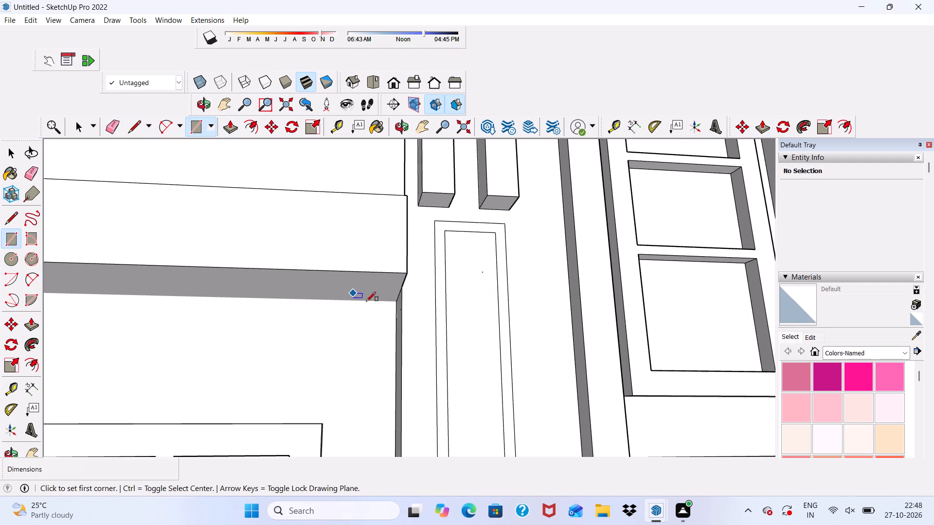
click(444, 303)
scroll(477, 303, up, 3)
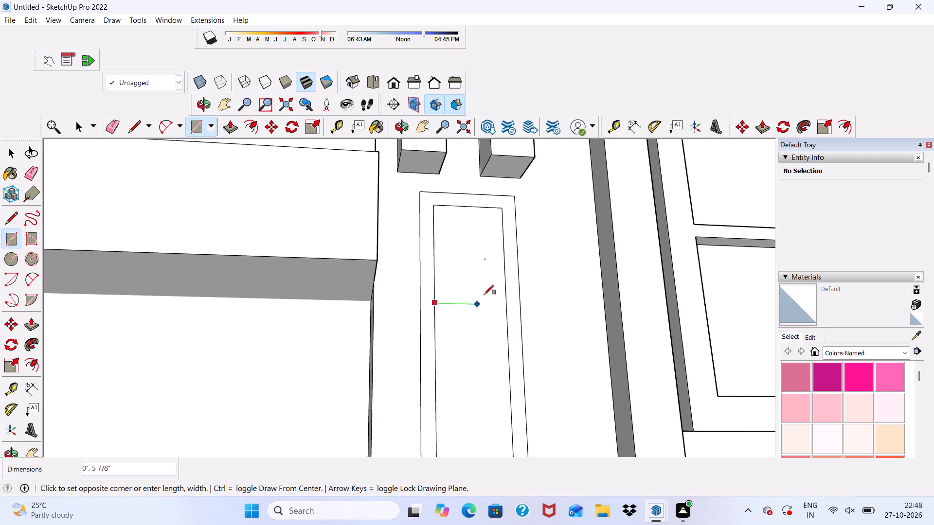
scroll(510, 288, up, 3)
click(502, 297)
Draw a second crossbar rectangle about 1 5/16" high and 9 5/8" wide across the frame, below the first.
scroll(456, 241, down, 6)
click(426, 353)
scroll(448, 369, up, 2)
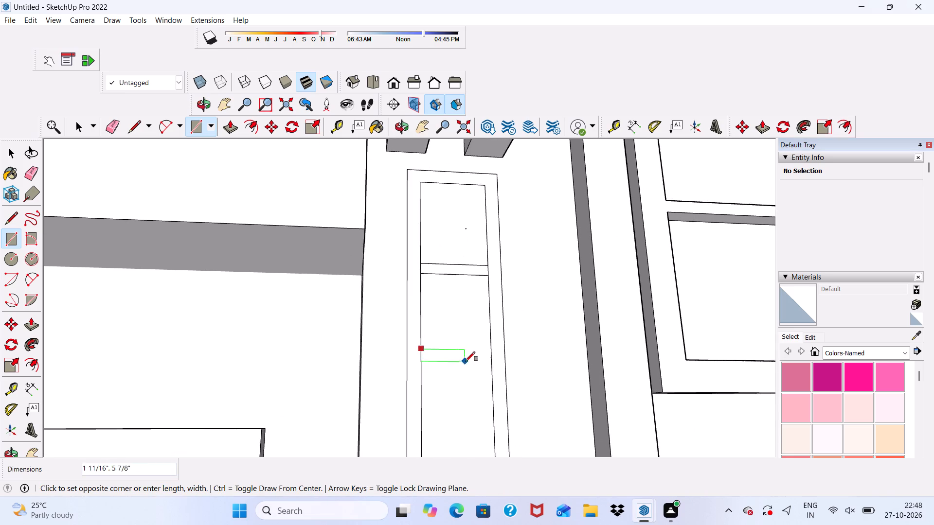
scroll(479, 362, up, 3)
click(495, 359)
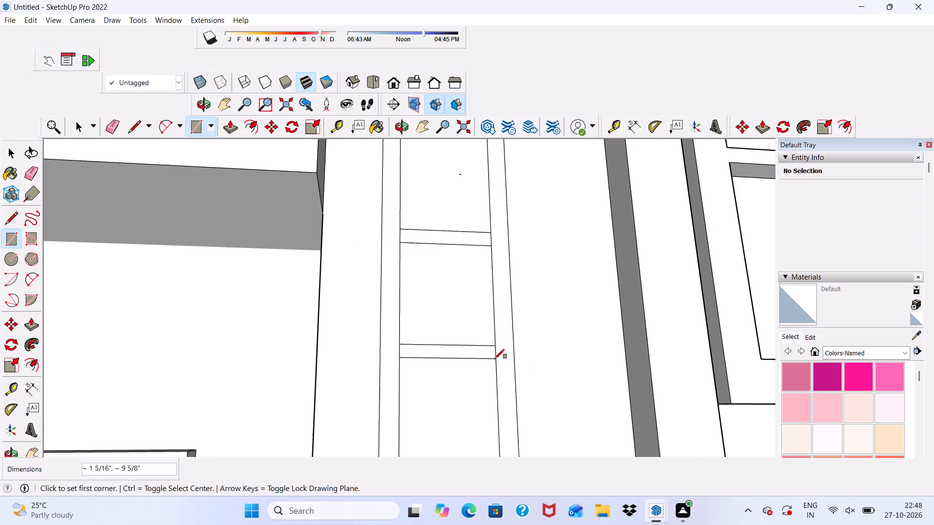
Draw a third crossbar rectangle about 1 5/8" high and 9 5/8" wide across the frame, below the second crossbar.
scroll(490, 274, down, 6)
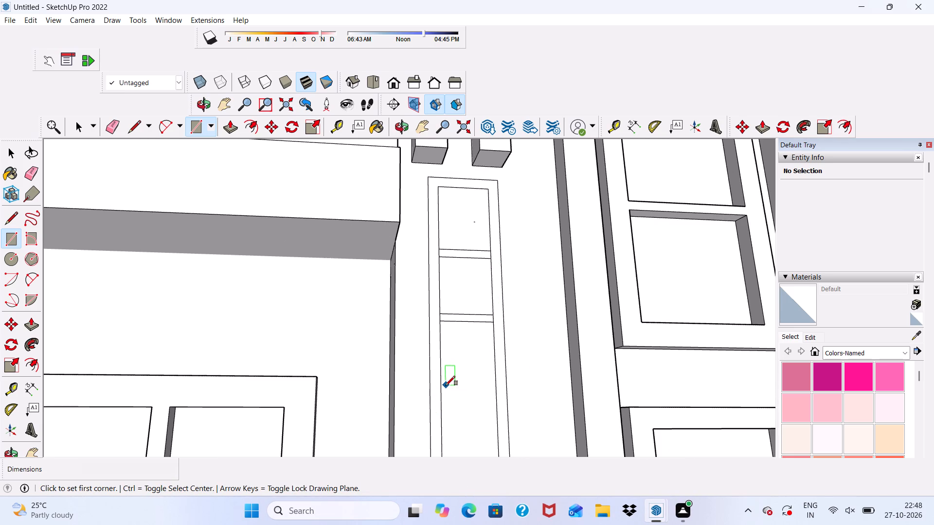
click(443, 388)
scroll(480, 315, down, 4)
scroll(504, 387, up, 5)
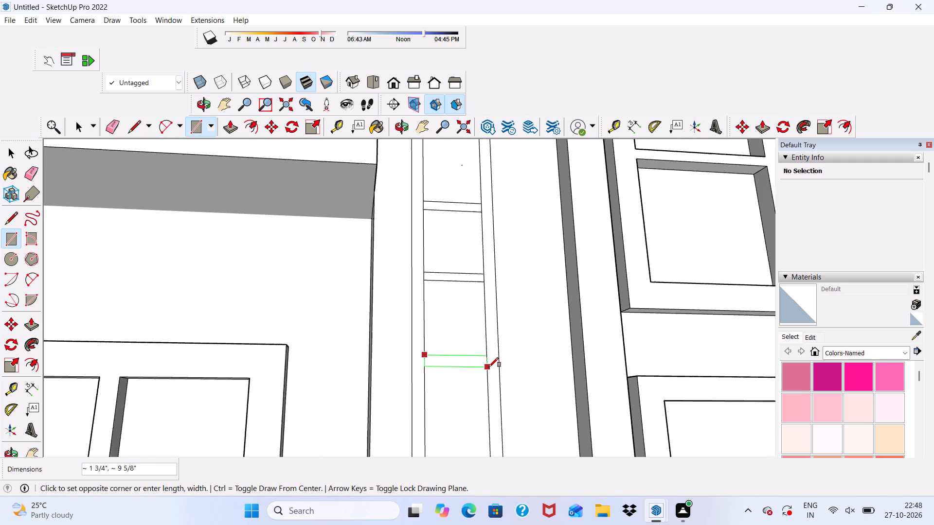
scroll(489, 367, up, 2)
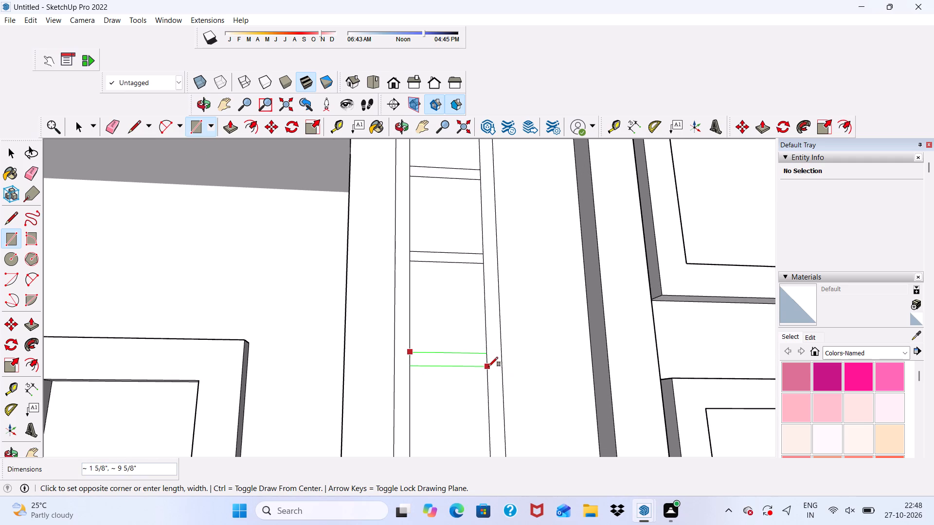
click(488, 367)
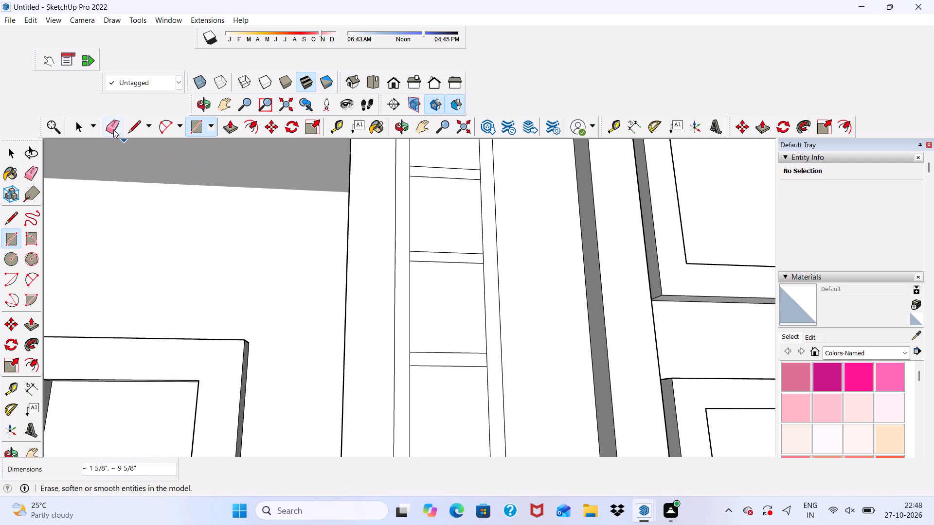
Erase the short edges at both ends of the three crossbars so they merge with the frame into one face.
click(113, 129)
scroll(443, 393, up, 2)
scroll(416, 347, up, 2)
drag(394, 354, 411, 351)
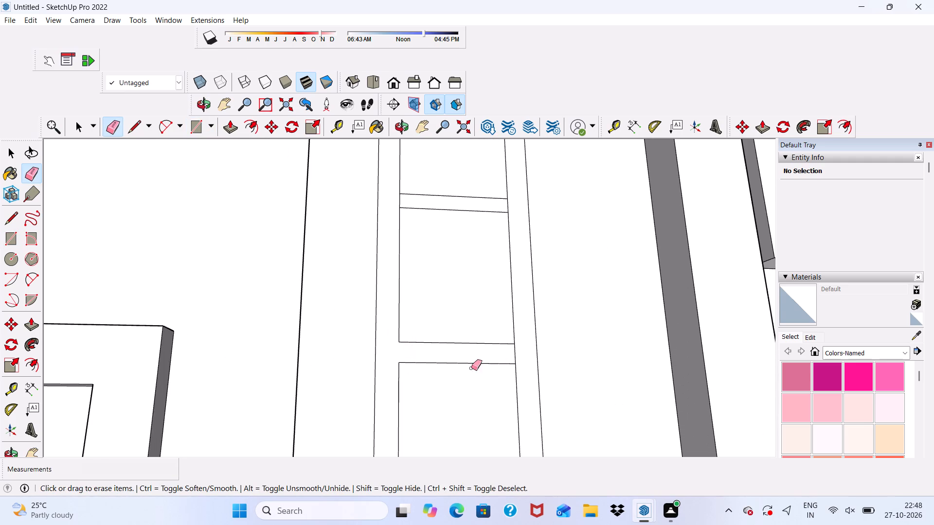
drag(507, 355, 526, 354)
scroll(516, 234, up, 5)
click(503, 198)
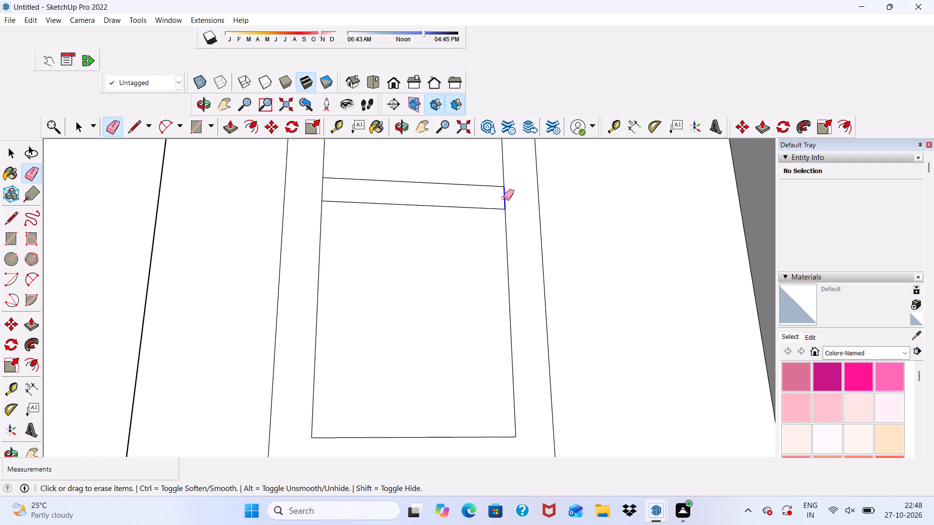
click(321, 193)
scroll(352, 266, down, 10)
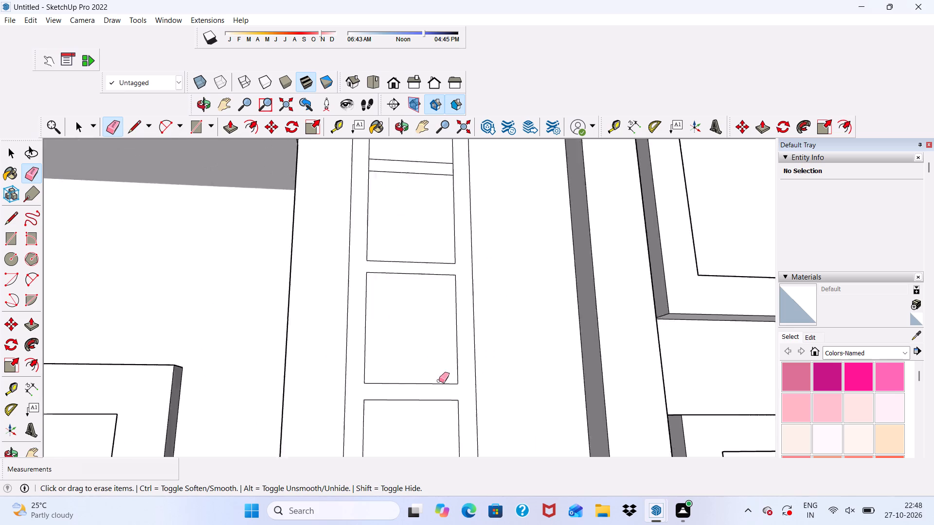
scroll(439, 381, down, 1)
scroll(445, 210, up, 7)
drag(452, 217, 461, 219)
scroll(346, 211, up, 3)
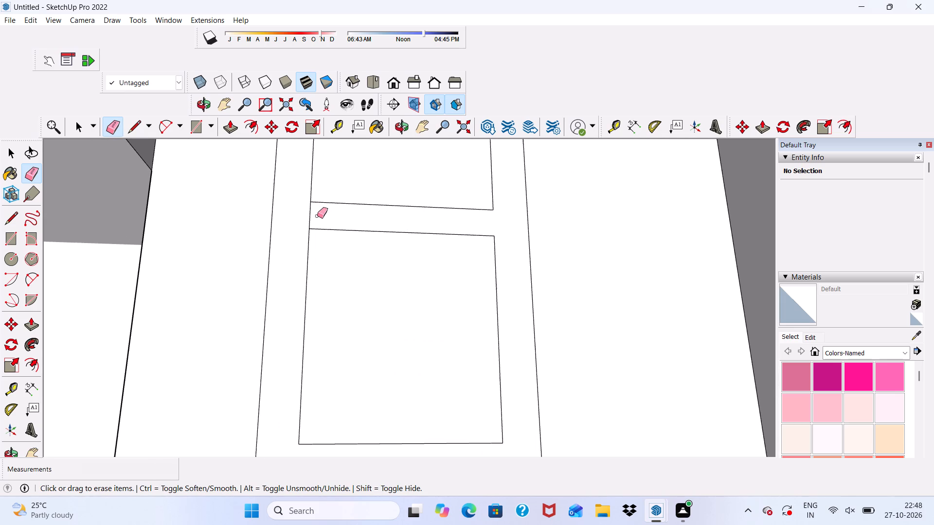
drag(313, 216, 308, 218)
scroll(311, 240, down, 12)
key(space)
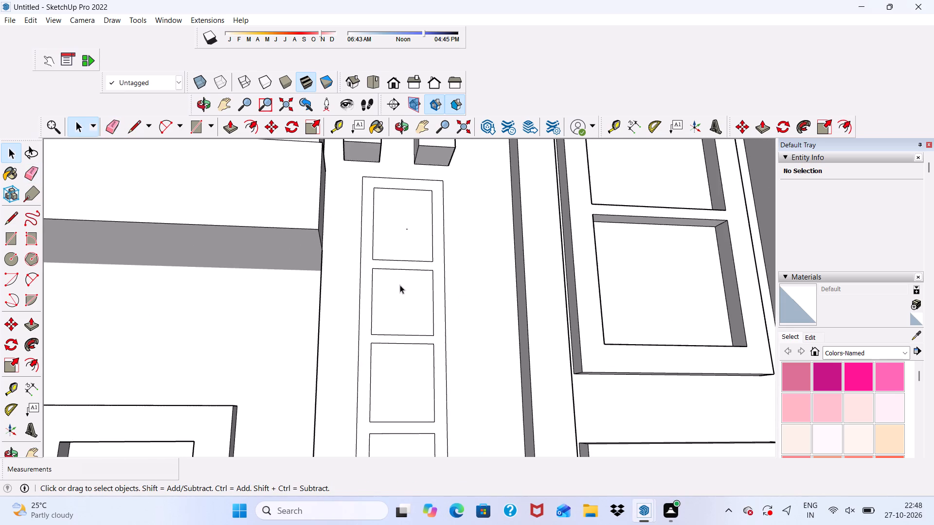
Extrude the merged frame and crossbar face 3" out from the wall.
scroll(387, 292, up, 3)
click(365, 283)
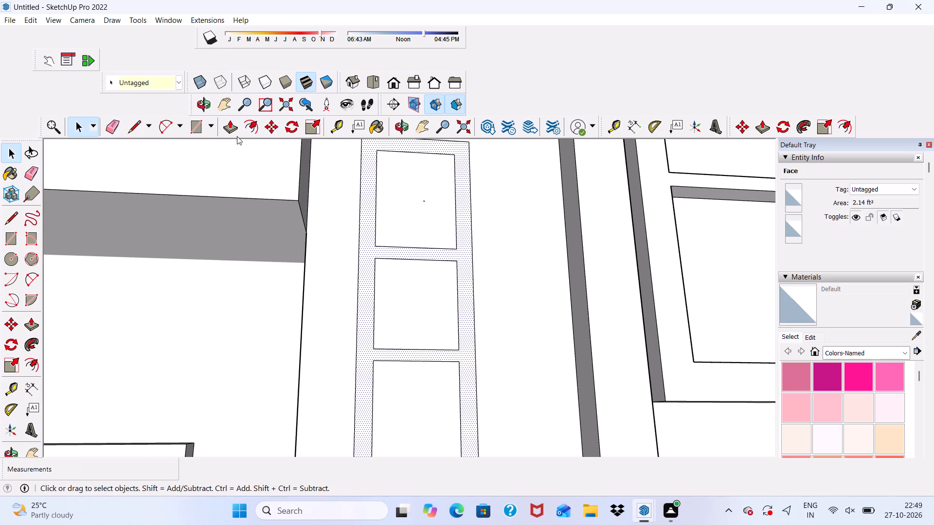
click(234, 132)
click(366, 282)
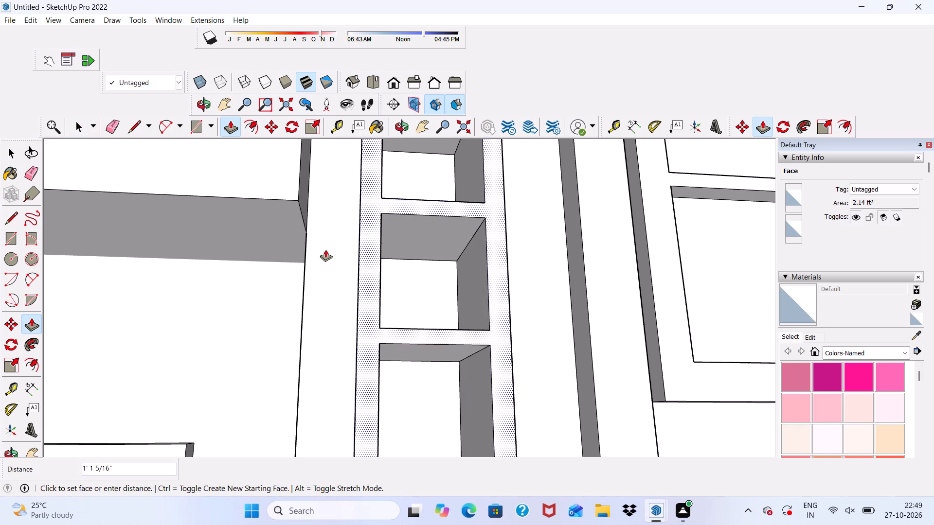
key(3)
key(shift+quotedbl)
key(Return)
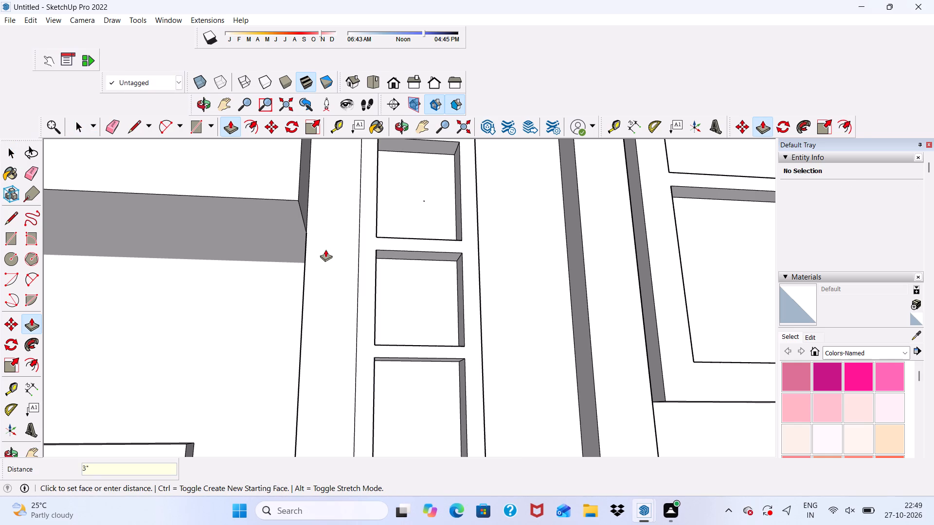
key(space)
Erase the leftover seam lines across the front and side faces of the two hanging bars above the framed panel.
scroll(325, 249, down, 5)
scroll(418, 300, down, 4)
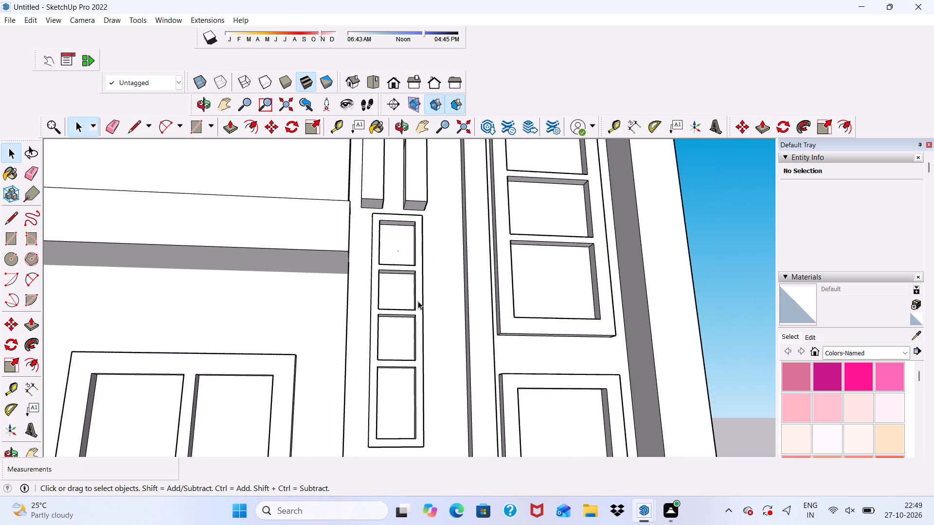
scroll(418, 301, down, 5)
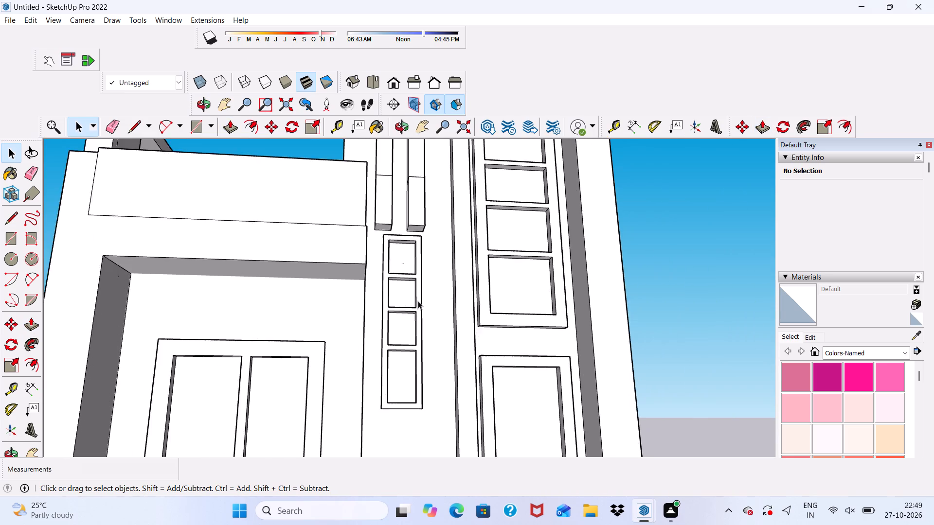
scroll(418, 301, down, 3)
scroll(413, 317, up, 1)
middle_drag(413, 317, 336, 400)
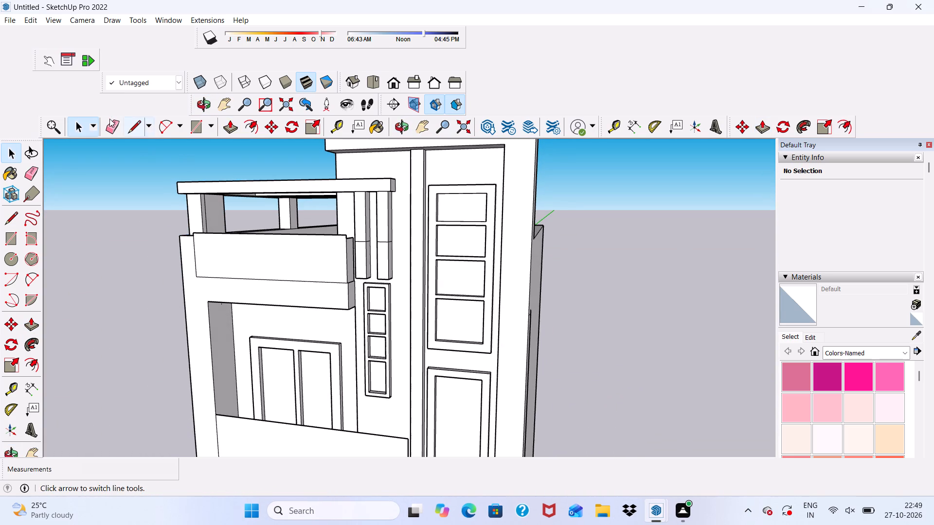
click(109, 119)
scroll(306, 192, up, 7)
drag(386, 270, 388, 291)
scroll(395, 289, up, 4)
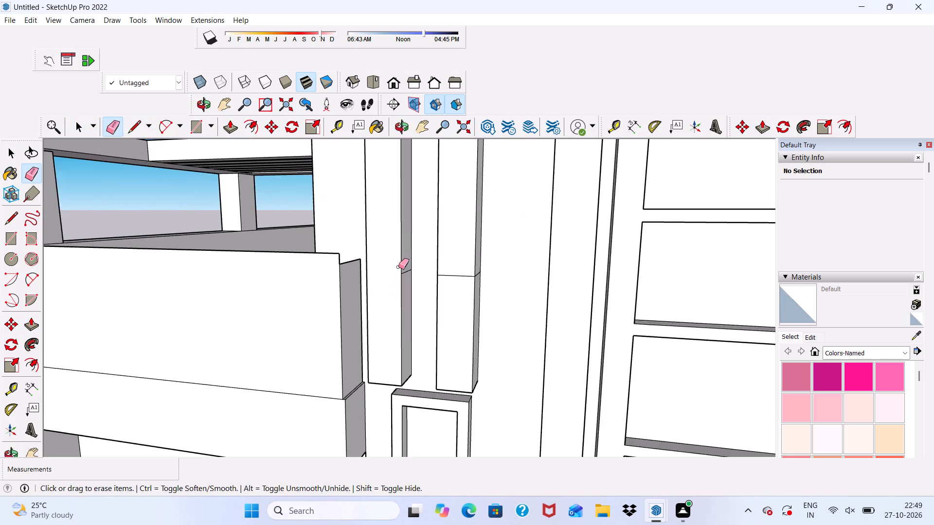
scroll(398, 267, up, 4)
drag(409, 271, 409, 283)
drag(492, 283, 495, 295)
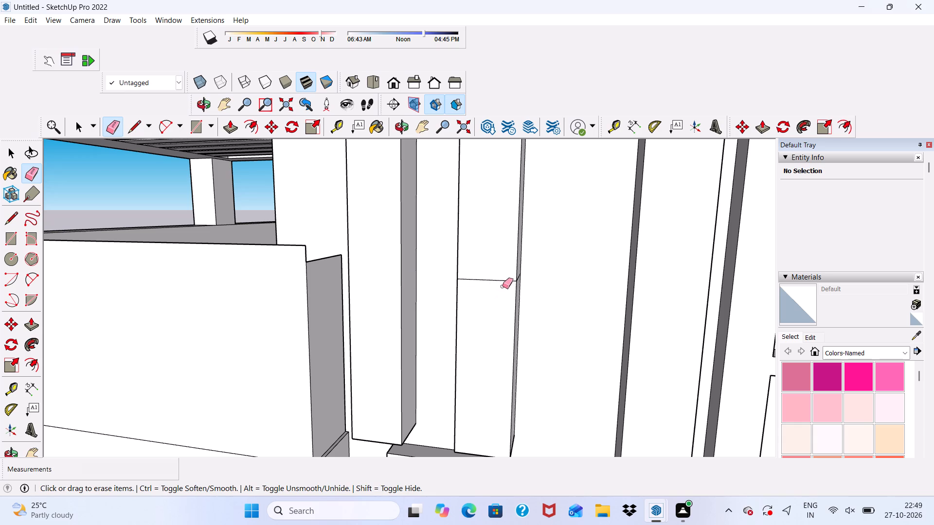
drag(486, 274, 489, 293)
middle_drag(491, 298, 359, 284)
drag(453, 269, 460, 290)
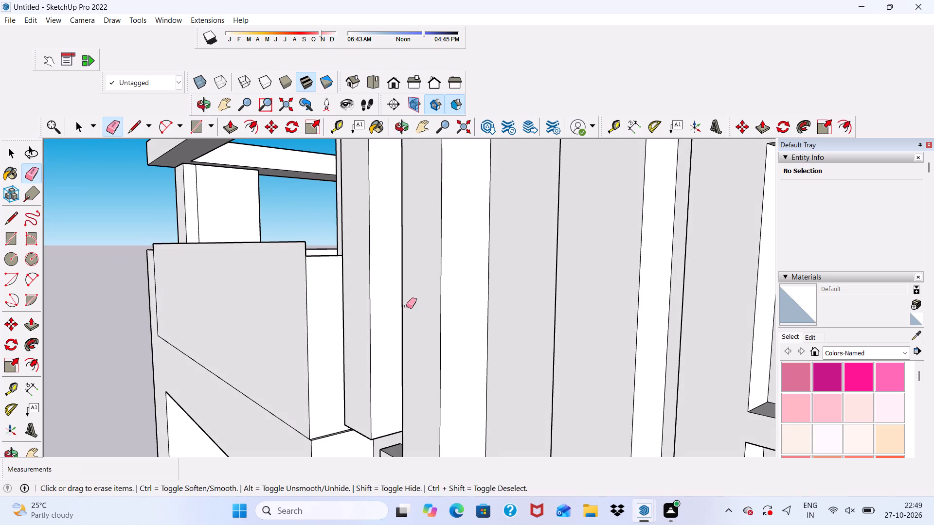
middle_drag(406, 306, 697, 302)
scroll(431, 275, up, 8)
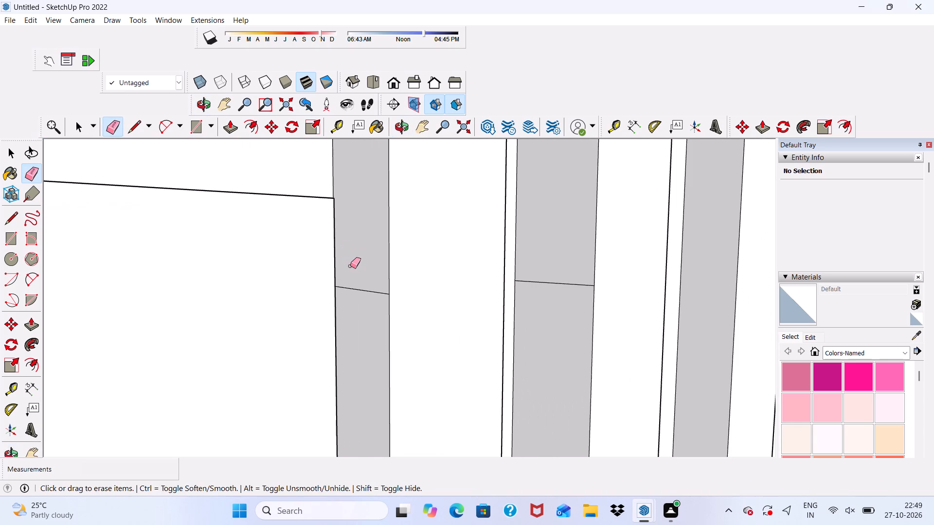
drag(352, 270, 358, 306)
drag(558, 265, 553, 298)
scroll(478, 207, down, 14)
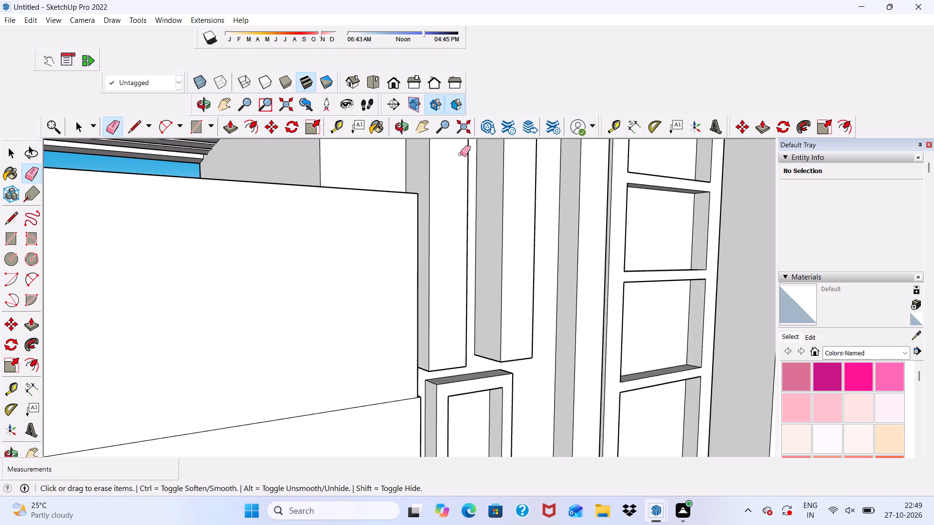
scroll(460, 154, down, 3)
middle_drag(504, 223, 392, 169)
scroll(390, 178, down, 15)
key(space)
Draw a narrow vertical rectangle about 6 1/2" wide and 6' 11 1/2" high from below the framed panel down to the ledge.
middle_drag(438, 325, 417, 434)
scroll(412, 379, up, 4)
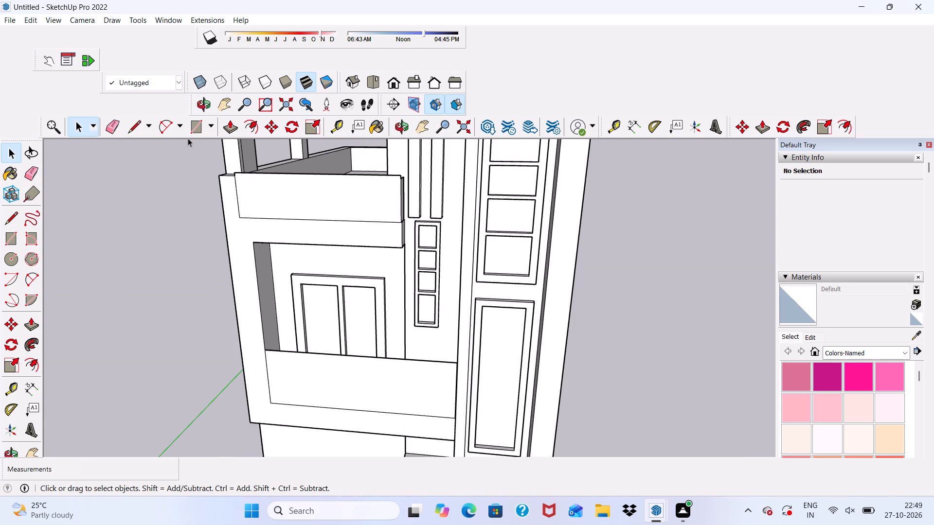
click(193, 125)
scroll(359, 306, up, 8)
scroll(451, 377, down, 1)
middle_drag(451, 378, 456, 332)
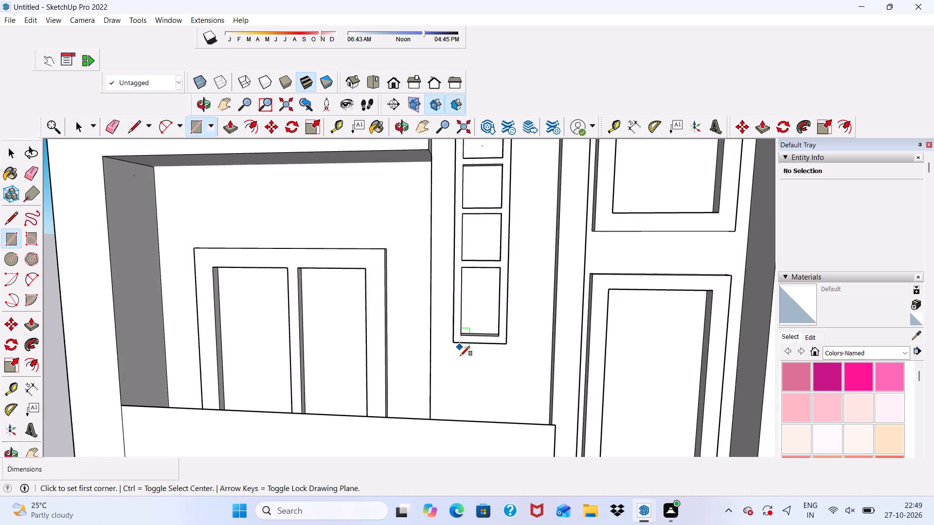
scroll(460, 358, up, 3)
click(446, 367)
scroll(470, 357, up, 4)
scroll(467, 387, down, 7)
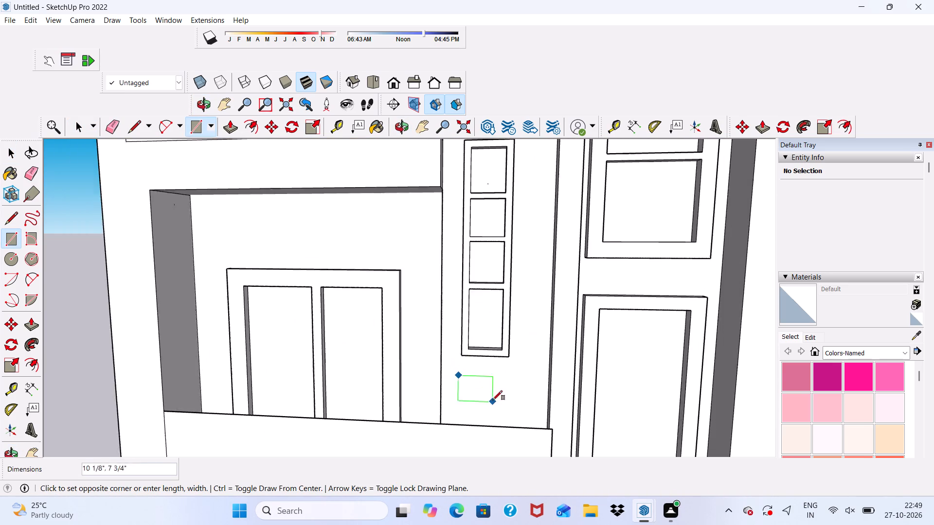
scroll(493, 400, down, 14)
scroll(511, 327, down, 8)
scroll(514, 416, up, 2)
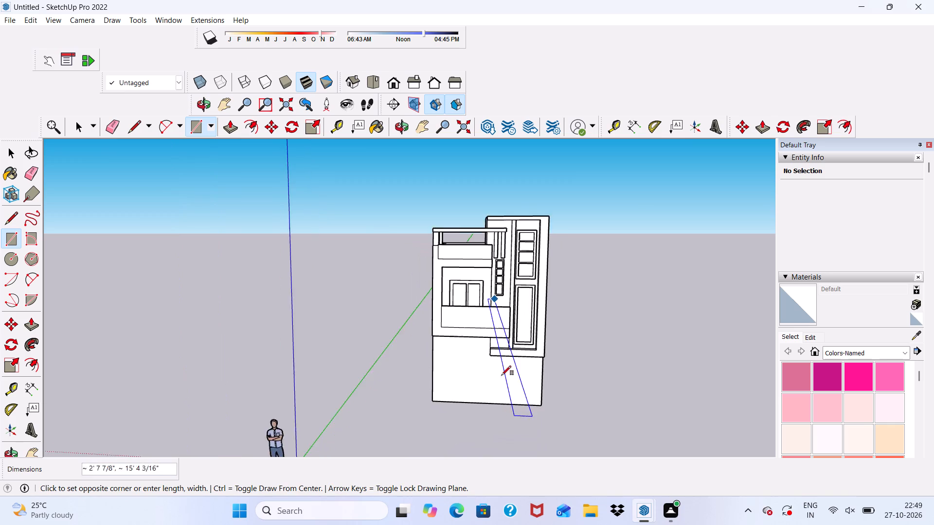
scroll(502, 375, up, 19)
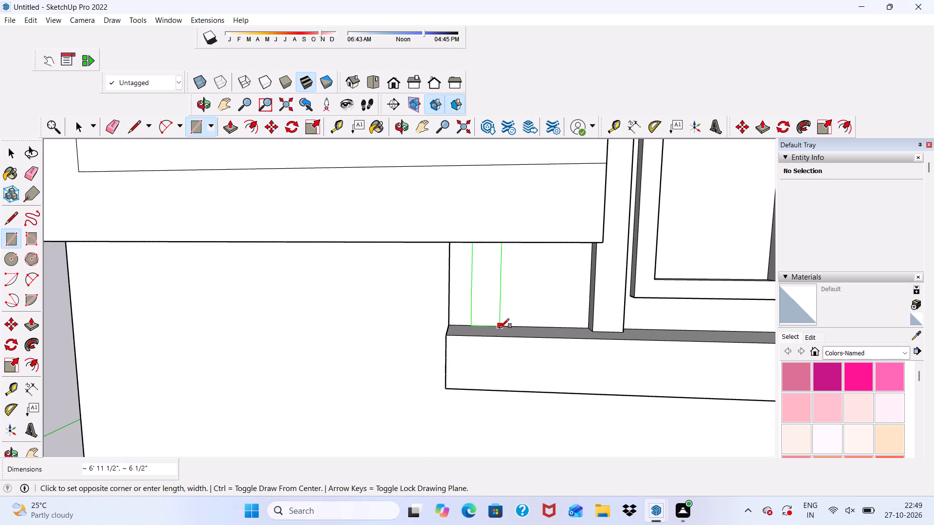
click(500, 328)
Copy the narrow vertical strip about 1' 1/4" sideways along the wall, toward the tall panelled block.
scroll(435, 316, down, 11)
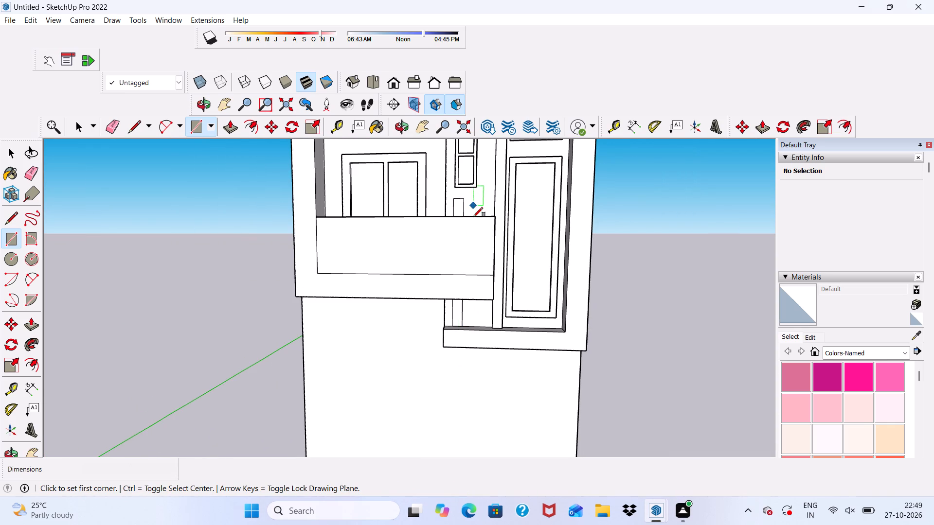
key(space)
scroll(466, 330, up, 3)
double_click(456, 298)
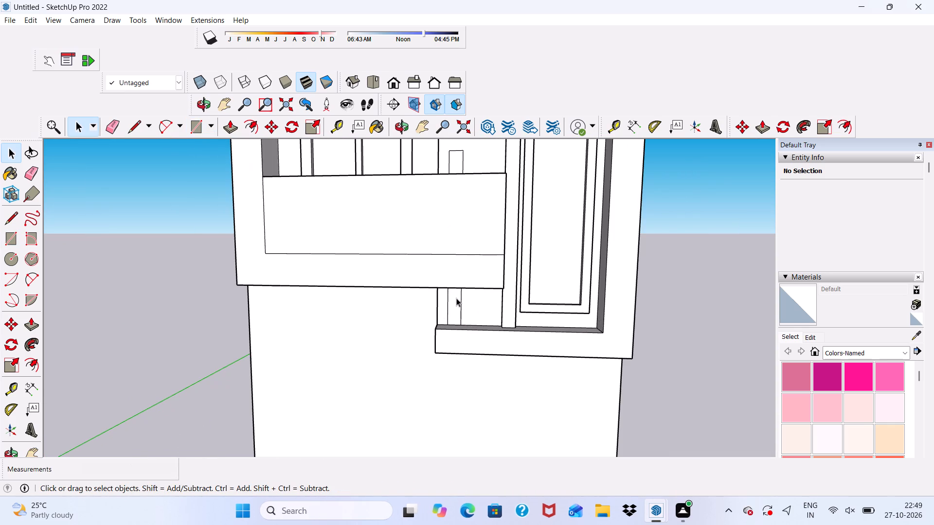
click(271, 122)
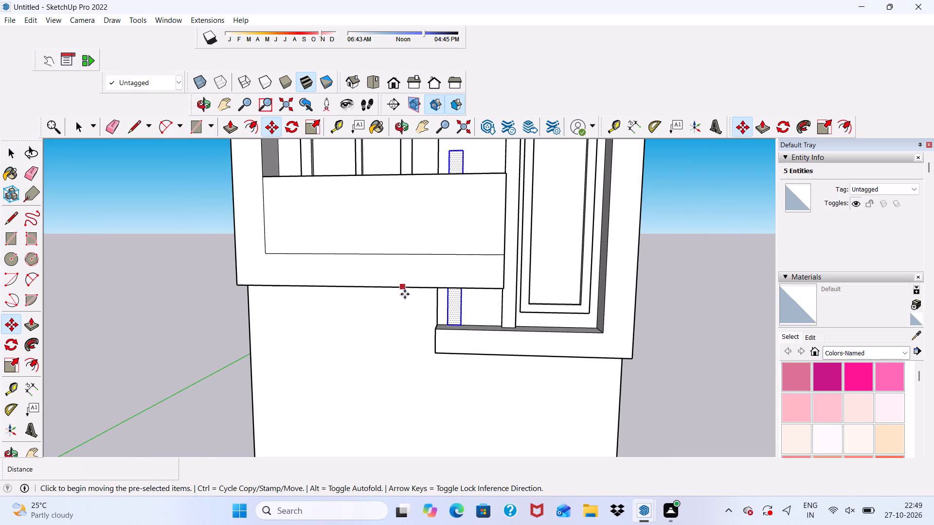
click(450, 309)
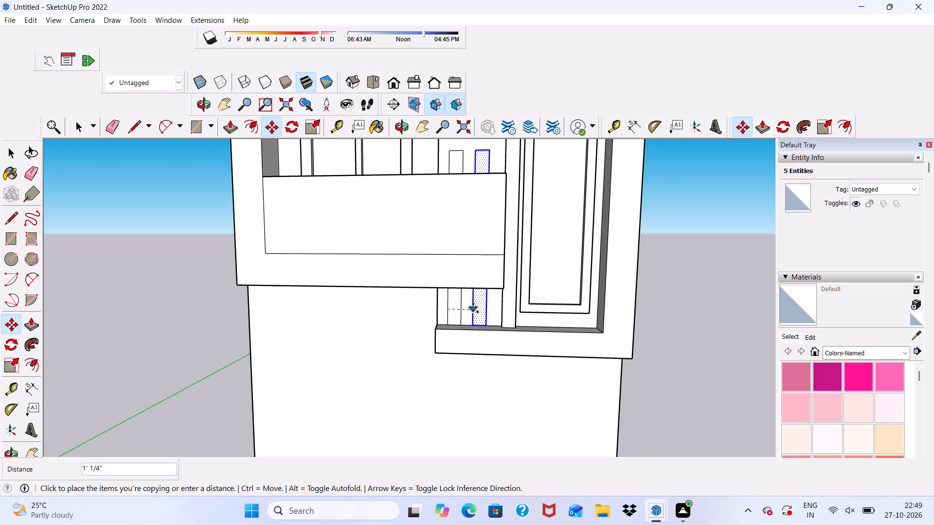
click(473, 307)
key(space)
Extrude the copied vertical strip about 4 1/8" out from the wall.
click(232, 131)
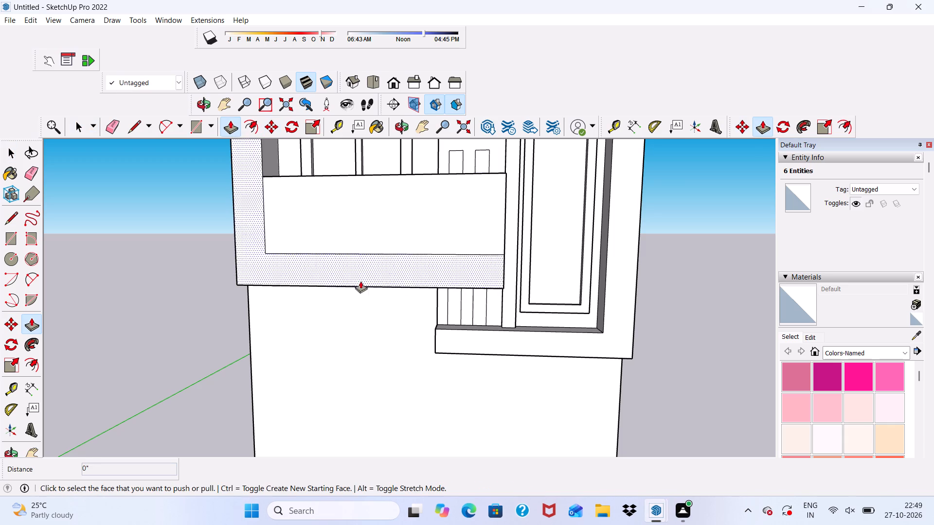
click(481, 302)
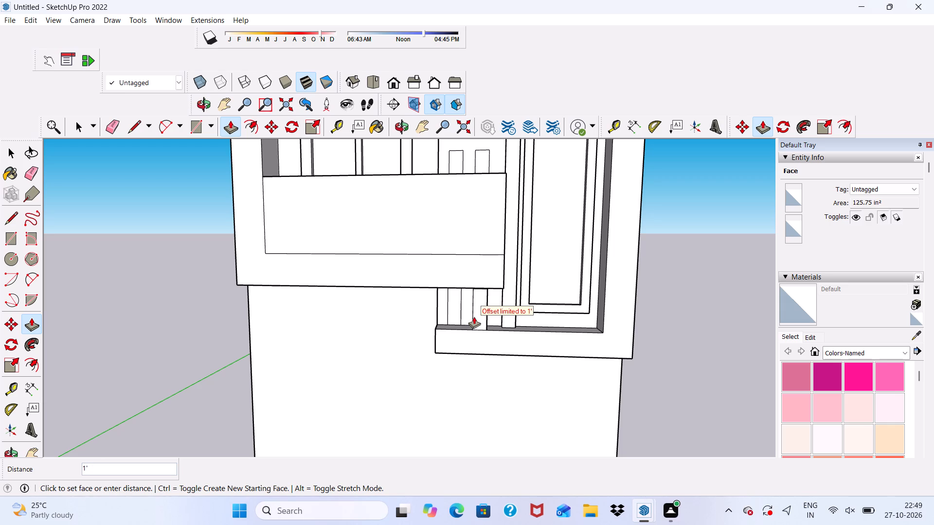
scroll(474, 316, up, 6)
middle_drag(482, 307, 481, 316)
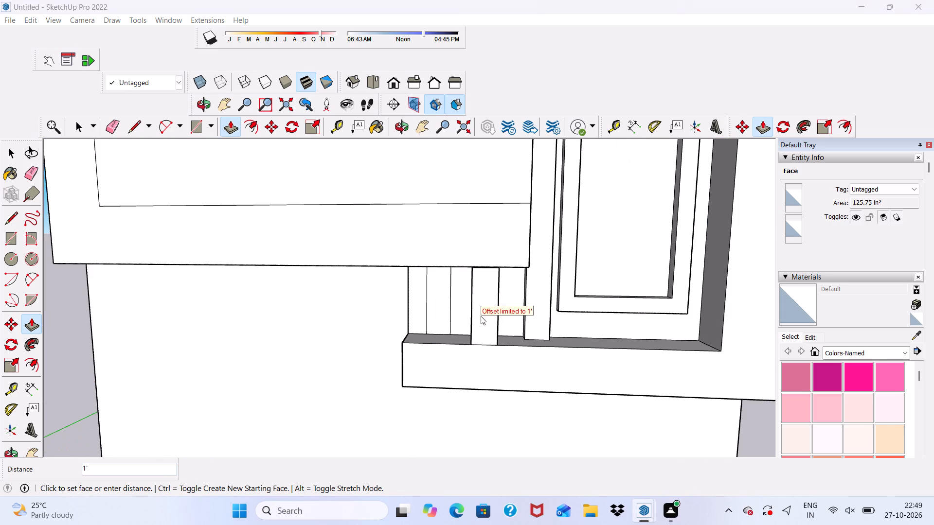
middle_drag(481, 316, 394, 335)
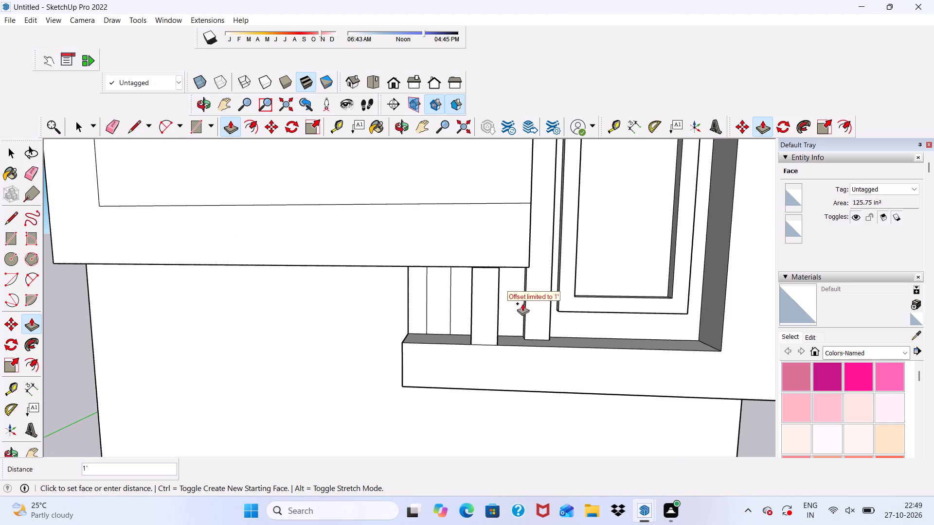
scroll(525, 305, up, 3)
click(526, 327)
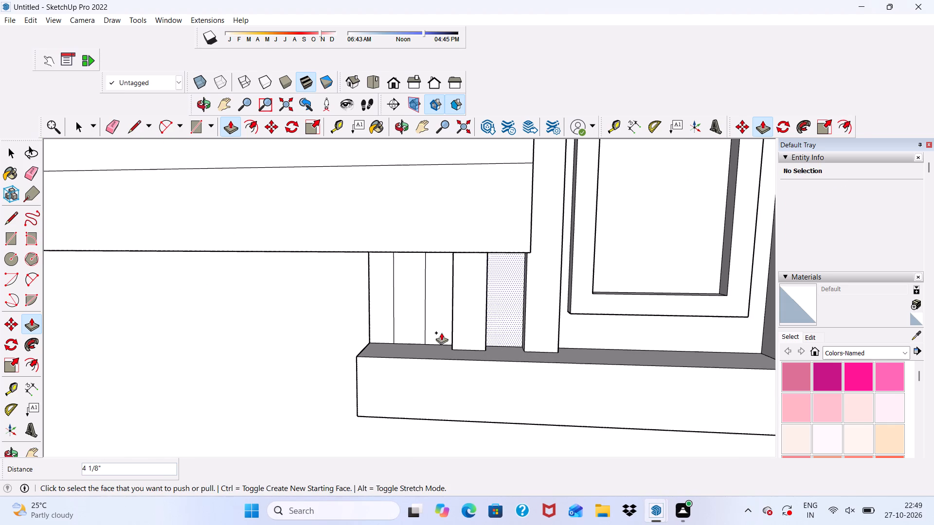
Extrude the remaining flat strip faces below and above the balcony parapet about 4 1/8" out, matching the adjacent raised strips.
middle_drag(405, 331, 294, 349)
click(402, 302)
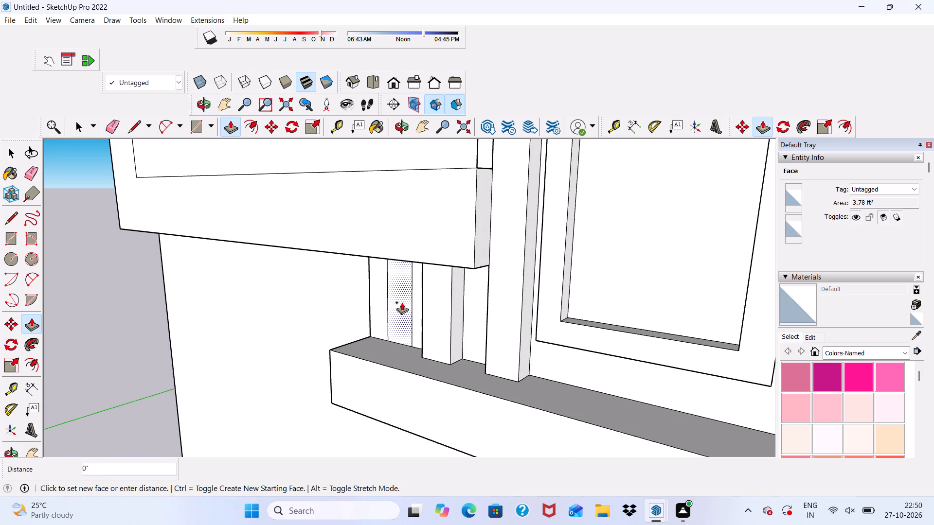
click(420, 349)
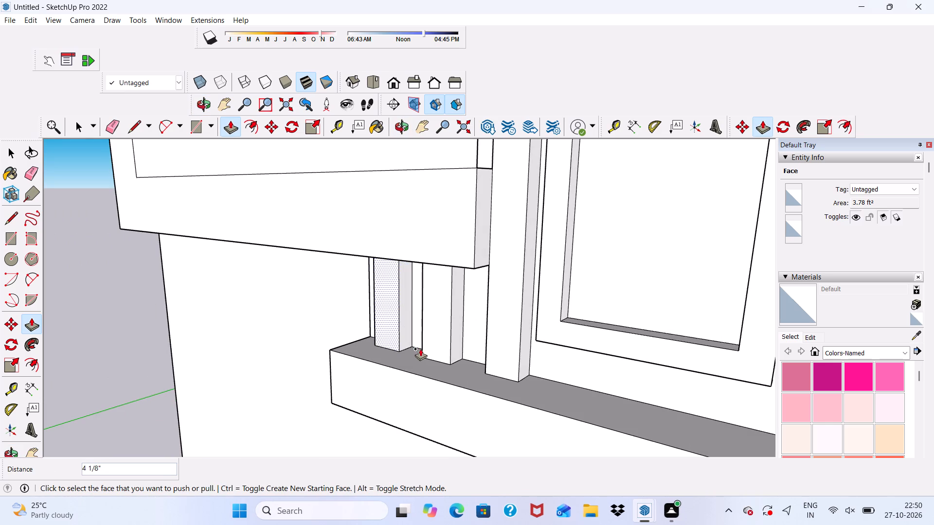
scroll(431, 323, down, 17)
scroll(436, 219, up, 13)
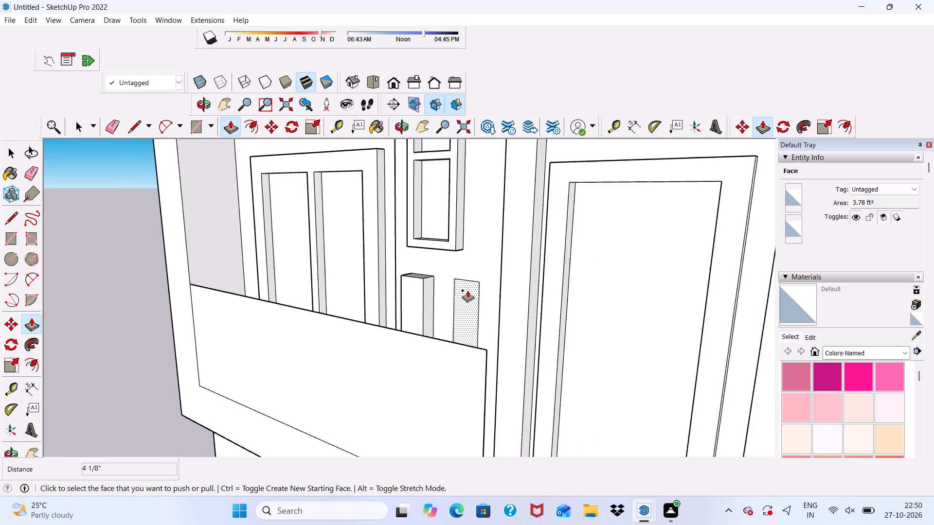
scroll(467, 290, up, 1)
click(467, 290)
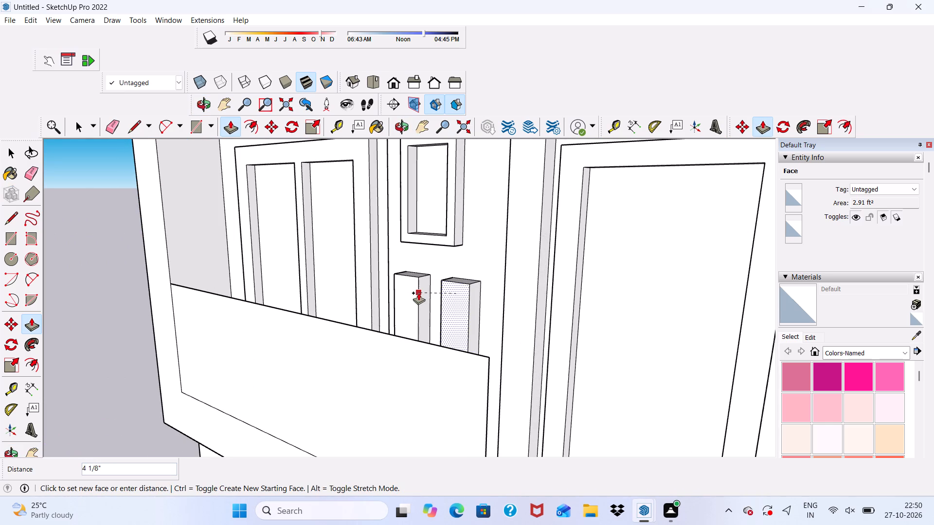
click(418, 293)
scroll(425, 287, down, 6)
key(space)
Erase the leftover vertical seam line on the side of the corner post under the pergola.
middle_drag(434, 301, 675, 273)
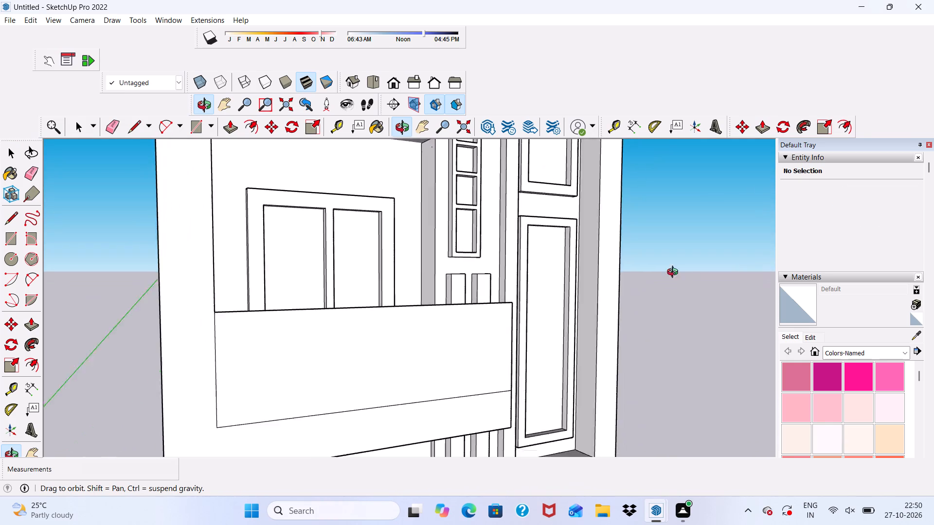
middle_drag(675, 273, 694, 279)
scroll(636, 258, down, 5)
key(space)
scroll(419, 369, down, 3)
middle_drag(419, 371, 274, 413)
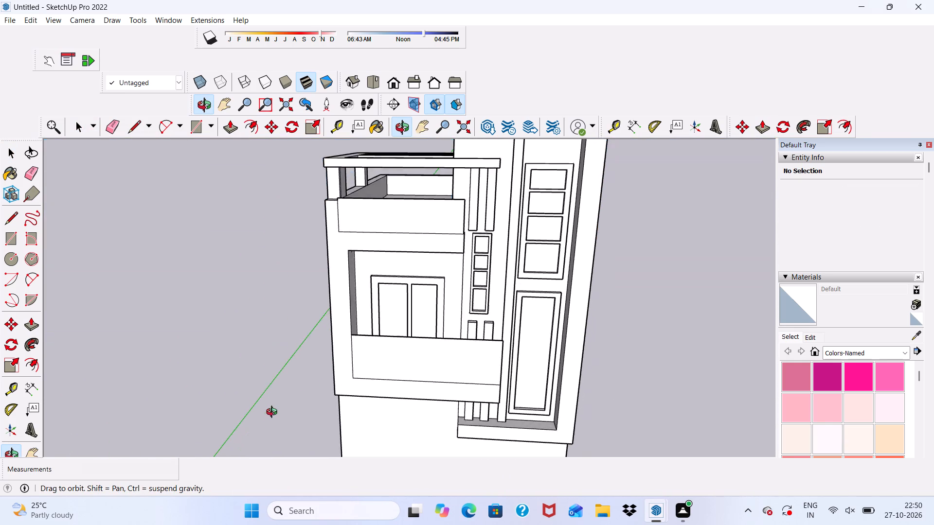
middle_drag(274, 413, 467, 444)
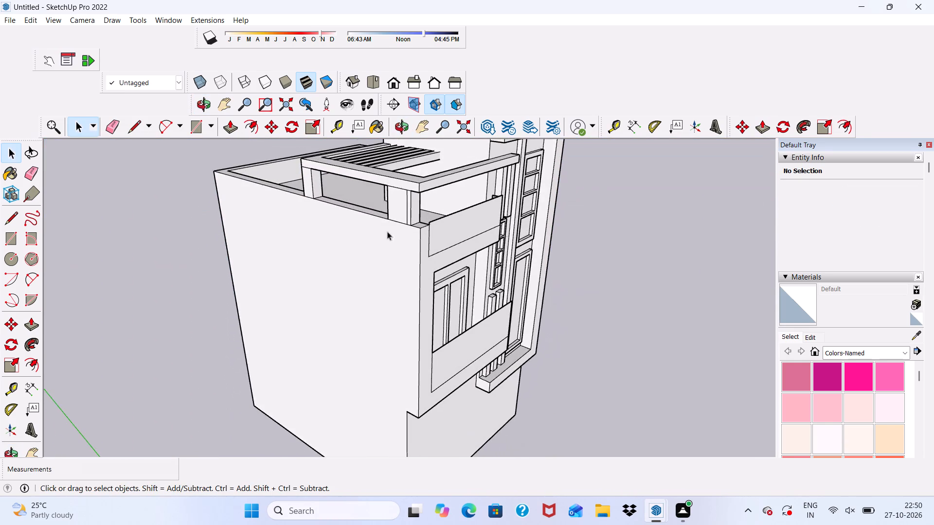
scroll(385, 218, up, 3)
click(109, 117)
scroll(387, 191, up, 4)
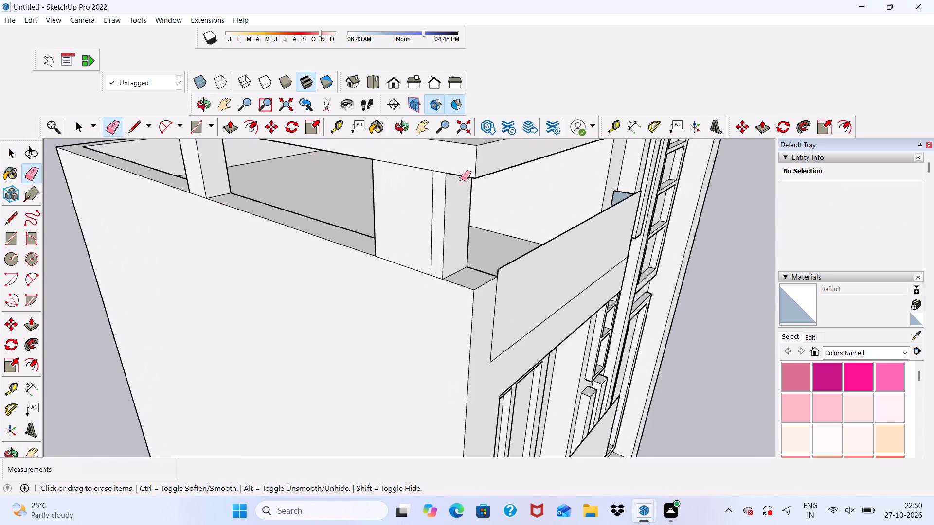
scroll(461, 179, up, 2)
drag(432, 199, 424, 211)
scroll(321, 212, down, 6)
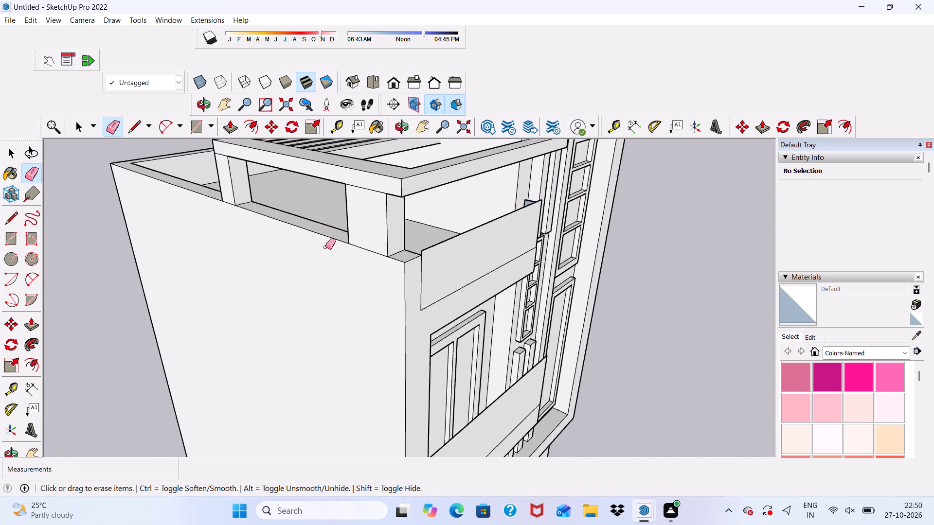
Examine the whole facade from the front, from the balcony and raised strips down to the blank lower wall.
middle_drag(360, 255, 204, 237)
scroll(237, 210, up, 1)
scroll(247, 203, down, 5)
middle_drag(291, 284, 302, 200)
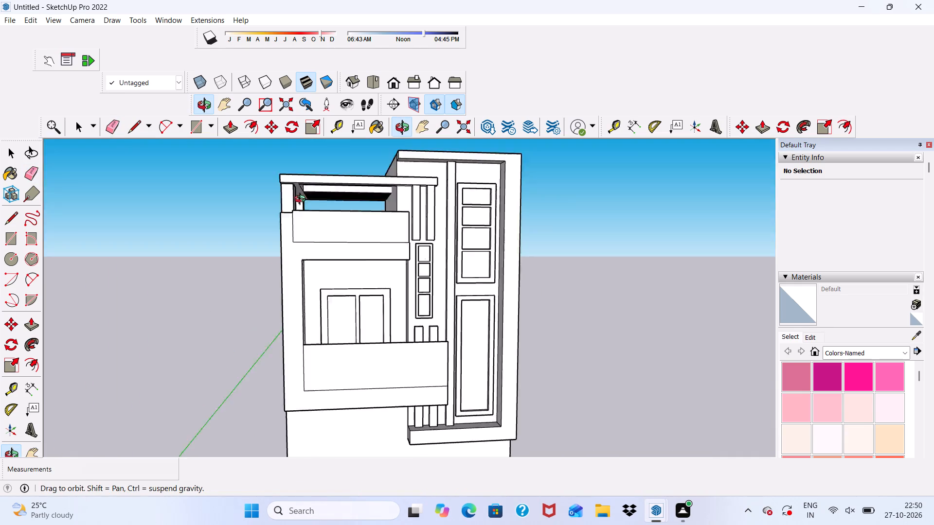
middle_drag(302, 200, 229, 222)
scroll(323, 236, up, 3)
scroll(319, 246, down, 8)
middle_drag(361, 280, 366, 272)
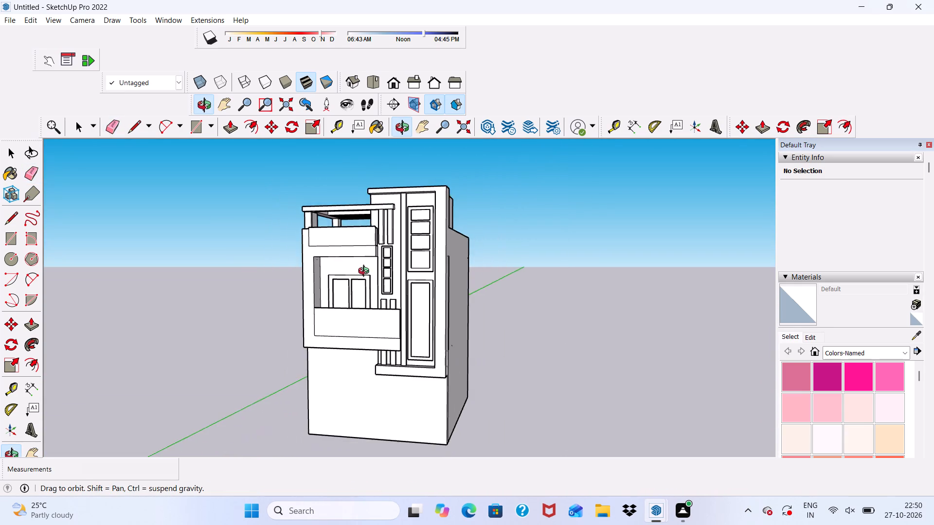
middle_drag(366, 272, 418, 304)
key(space)
scroll(341, 260, down, 5)
middle_drag(359, 320, 355, 282)
scroll(356, 288, up, 3)
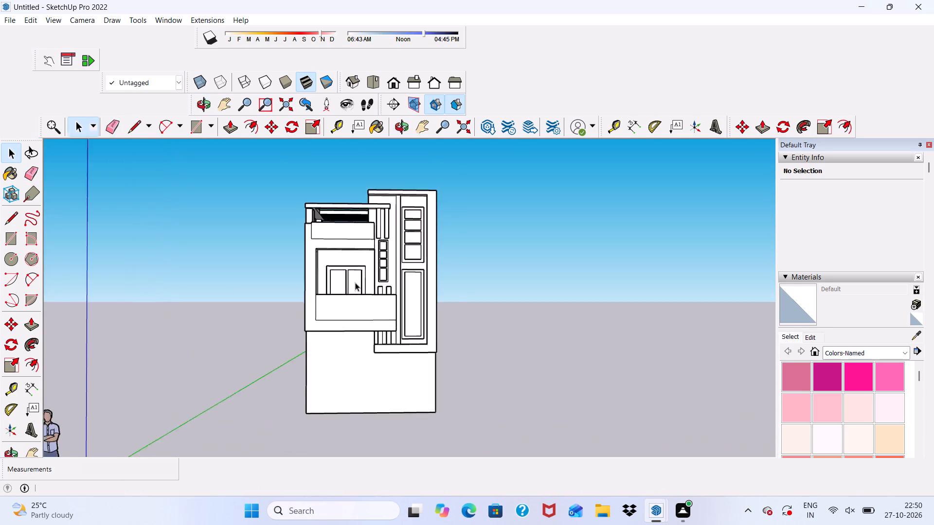
scroll(355, 282, up, 2)
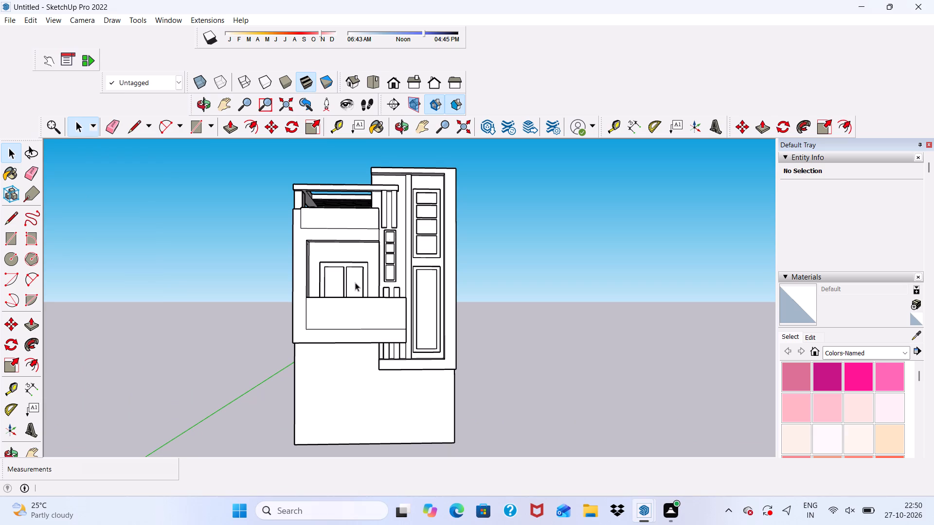
scroll(355, 282, down, 3)
scroll(360, 291, up, 3)
scroll(371, 353, up, 8)
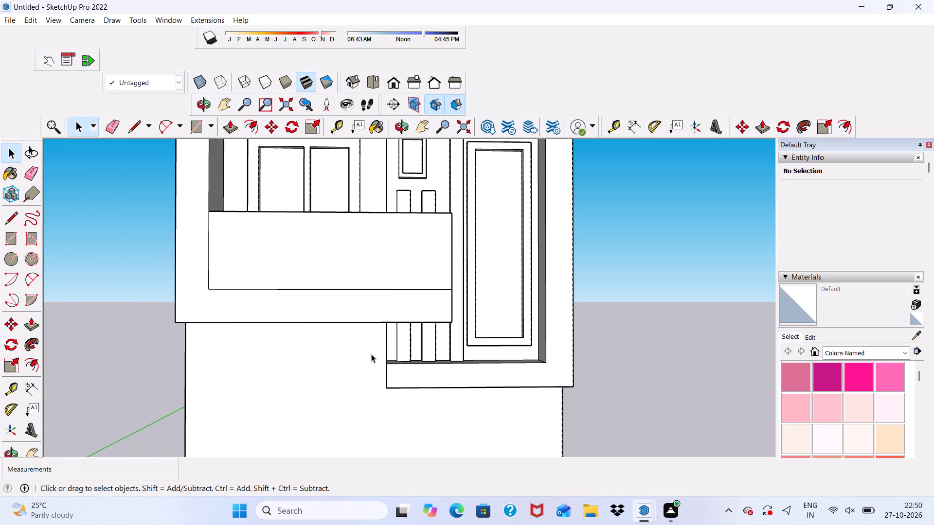
middle_drag(371, 354, 348, 373)
scroll(486, 300, up, 1)
scroll(475, 273, down, 3)
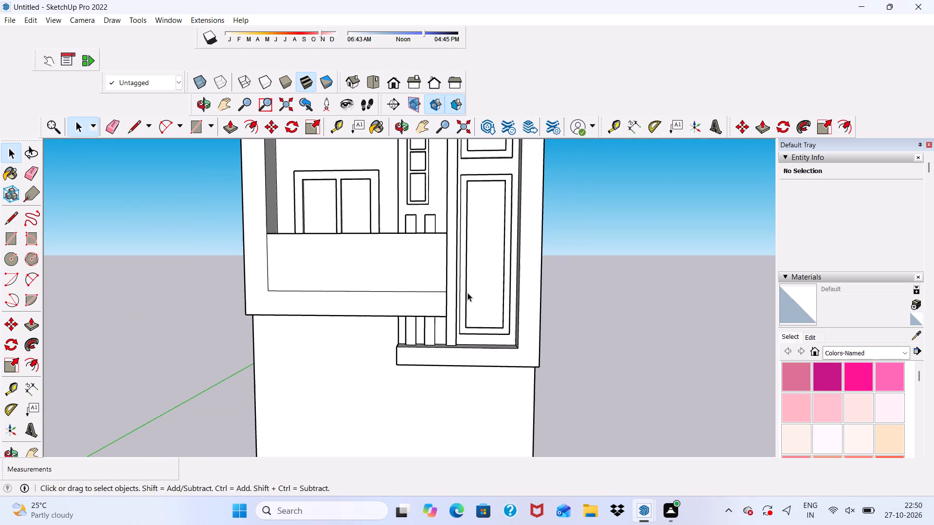
scroll(467, 293, down, 3)
middle_drag(465, 300, 477, 257)
scroll(477, 257, down, 5)
scroll(435, 361, up, 3)
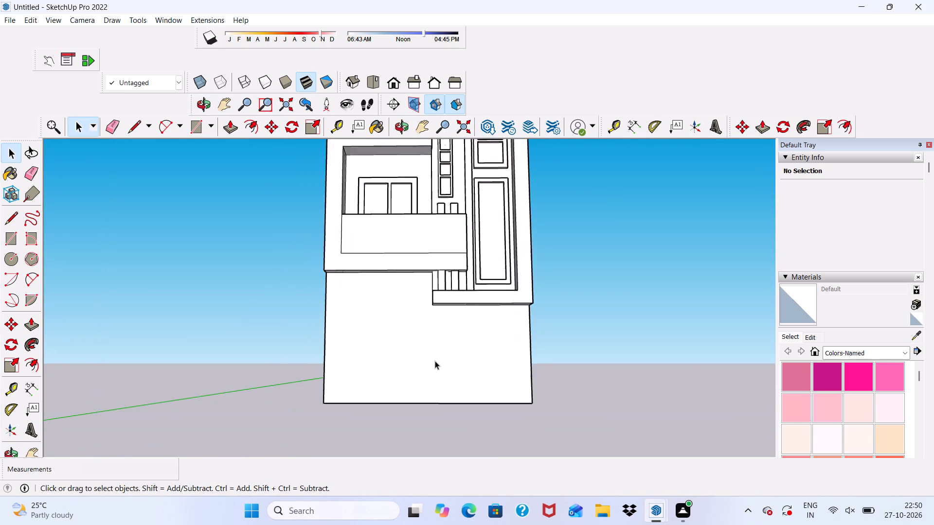
scroll(435, 361, up, 1)
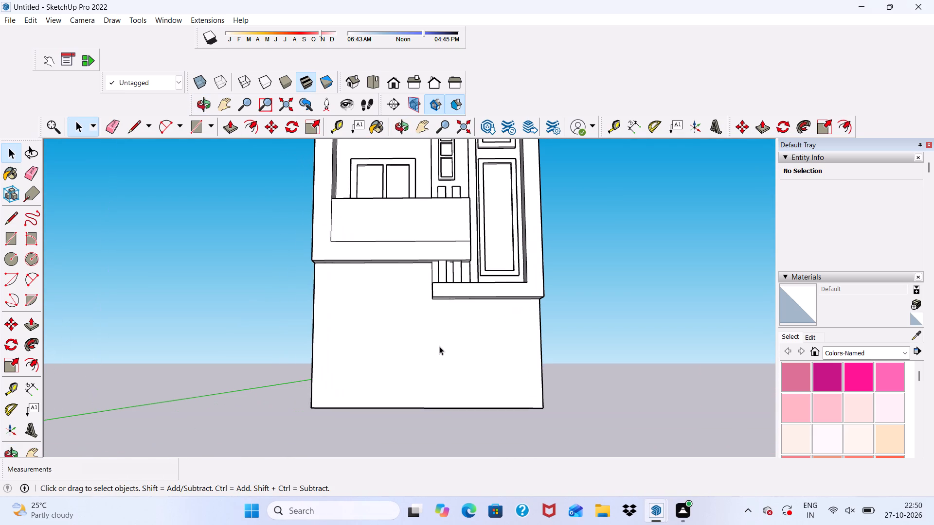
scroll(478, 311, down, 2)
middle_drag(457, 314, 457, 284)
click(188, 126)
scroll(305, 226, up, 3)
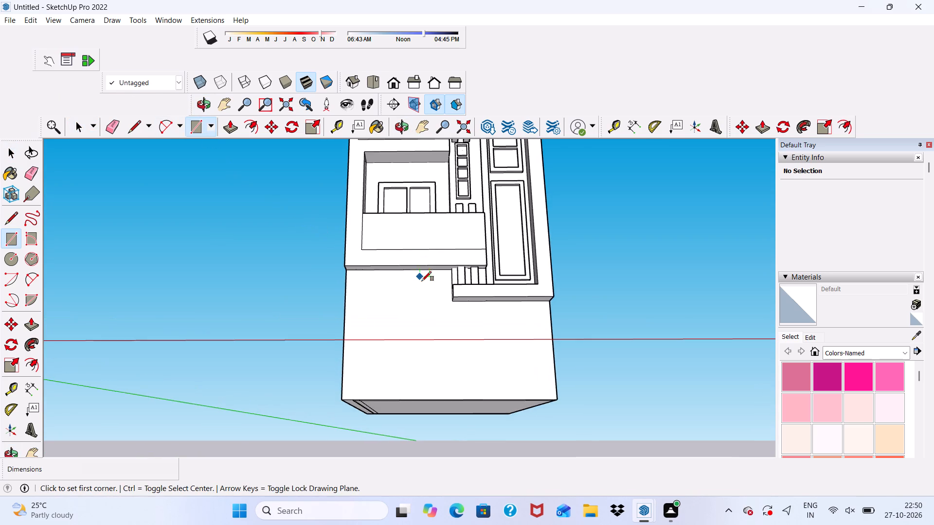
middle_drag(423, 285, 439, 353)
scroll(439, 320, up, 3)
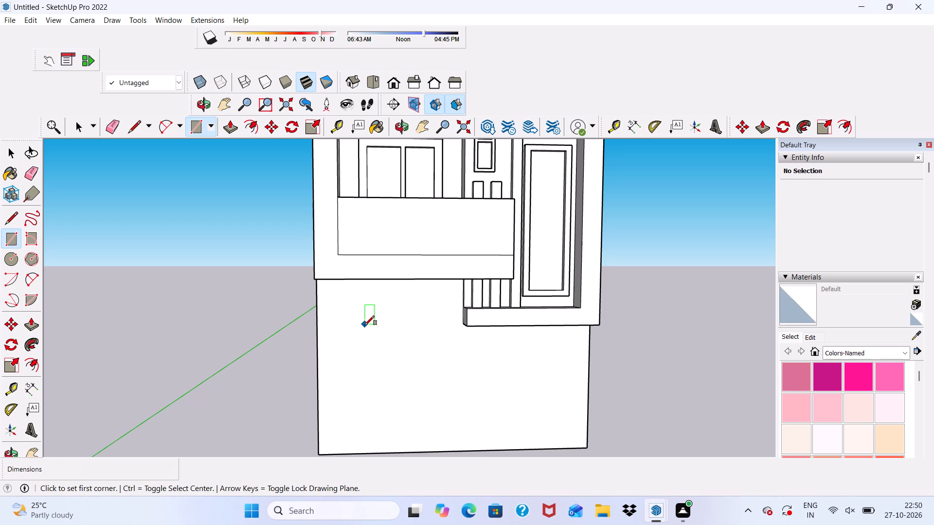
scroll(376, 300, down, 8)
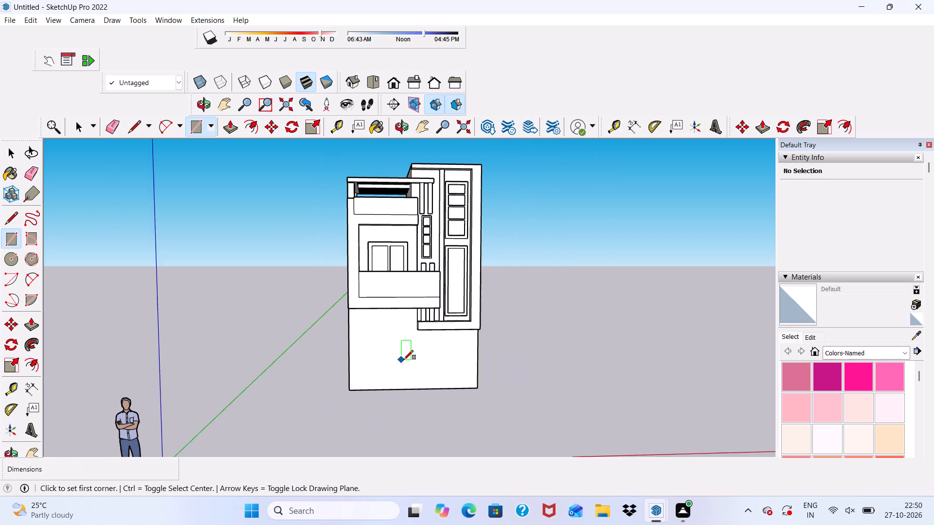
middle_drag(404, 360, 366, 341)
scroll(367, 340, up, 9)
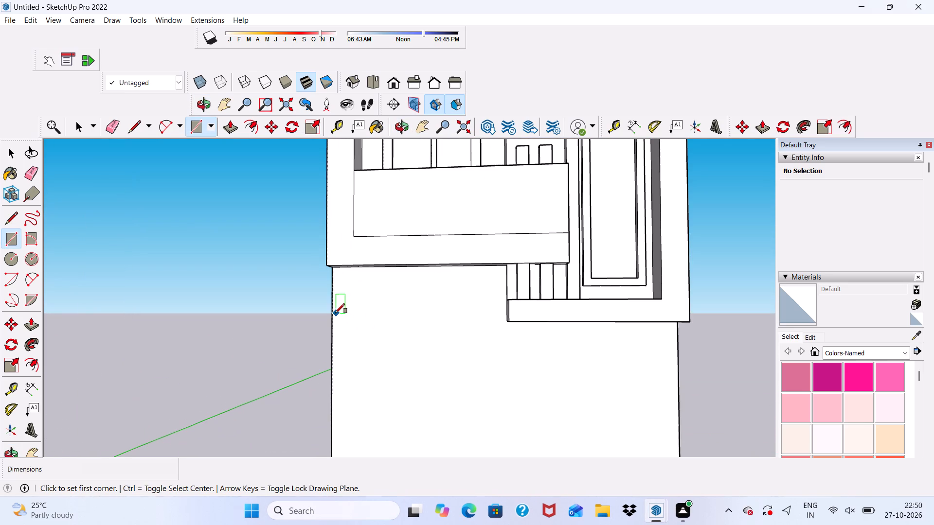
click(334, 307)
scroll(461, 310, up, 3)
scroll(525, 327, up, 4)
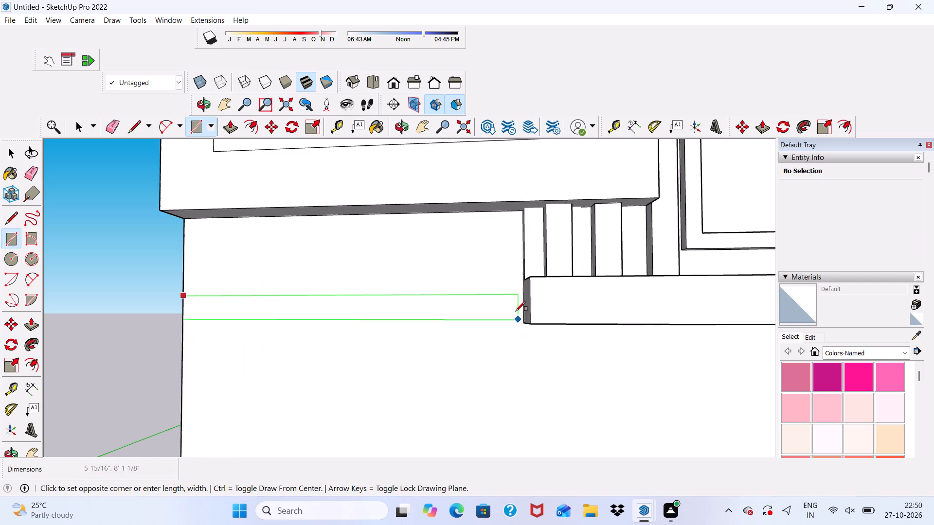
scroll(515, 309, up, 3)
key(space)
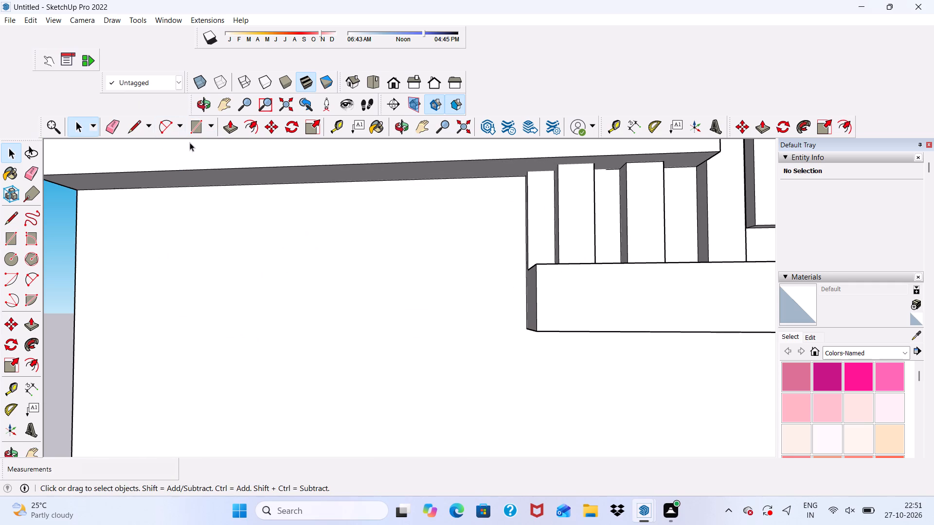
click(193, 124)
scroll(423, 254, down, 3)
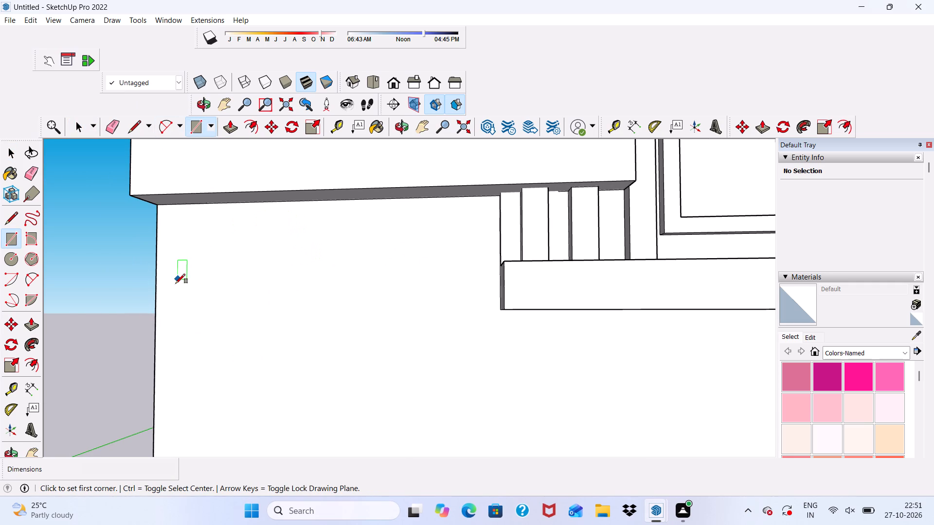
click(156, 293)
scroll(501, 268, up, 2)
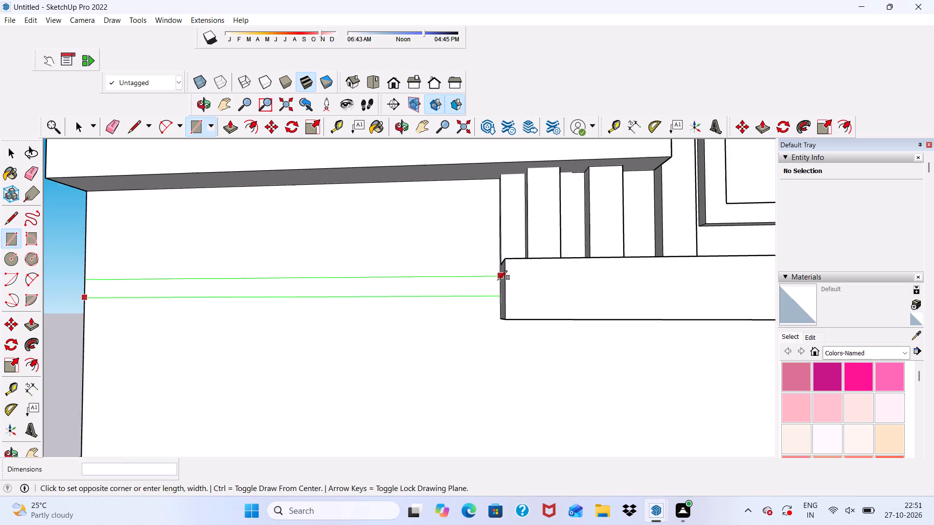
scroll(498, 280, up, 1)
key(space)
Draw a horizontal rectangle about 1' 2" high and 8' 1" long below the balcony, from the wall's outer edge to the panelled block's ledge.
click(196, 128)
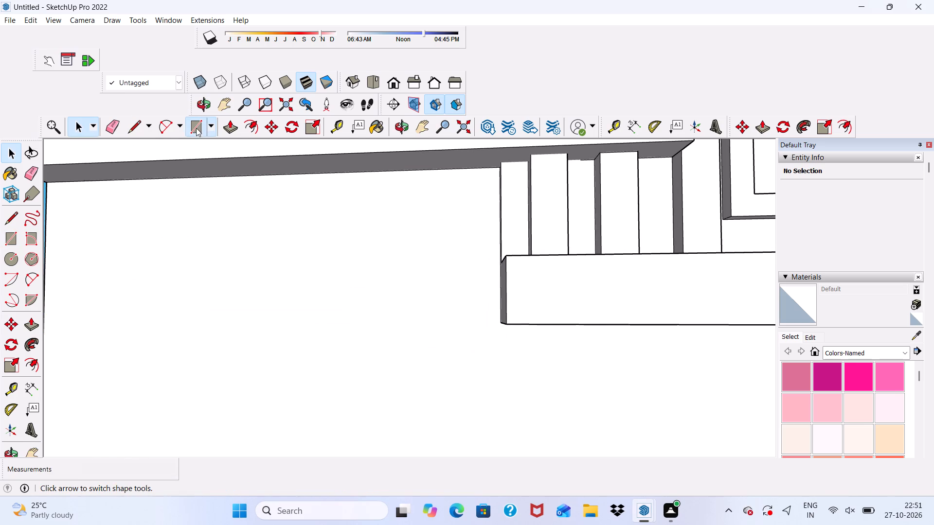
scroll(262, 200, down, 5)
click(129, 266)
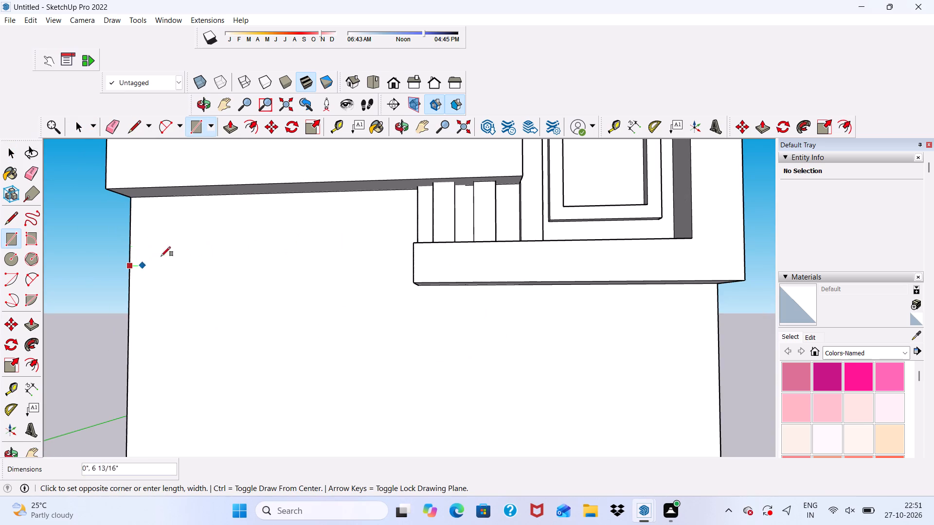
scroll(341, 249, up, 3)
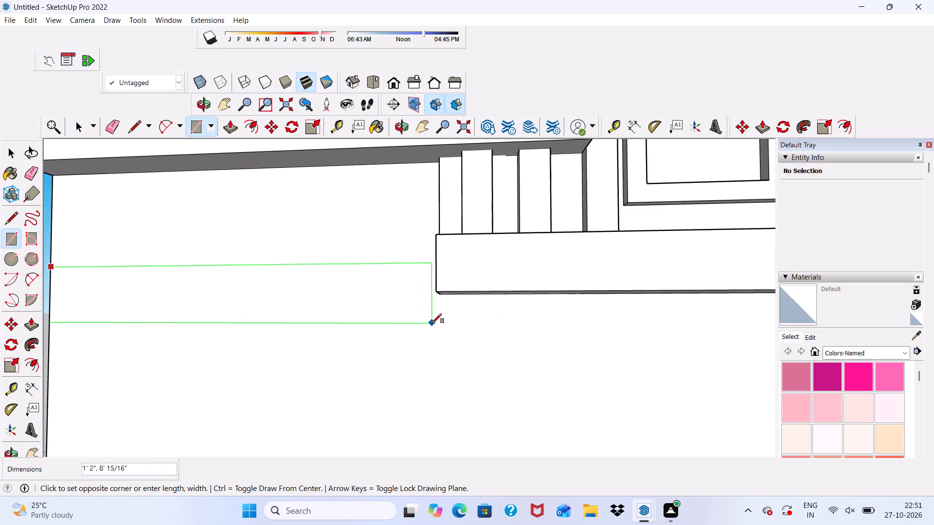
click(432, 324)
scroll(327, 299, down, 4)
key(space)
Extrude the horizontal rectangle below the balcony 1' out from the wall.
click(251, 304)
click(233, 123)
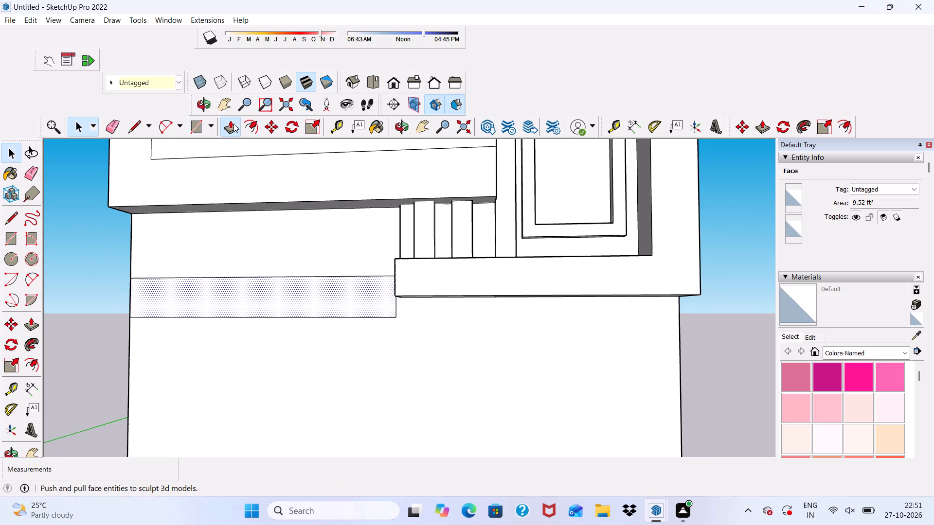
click(254, 284)
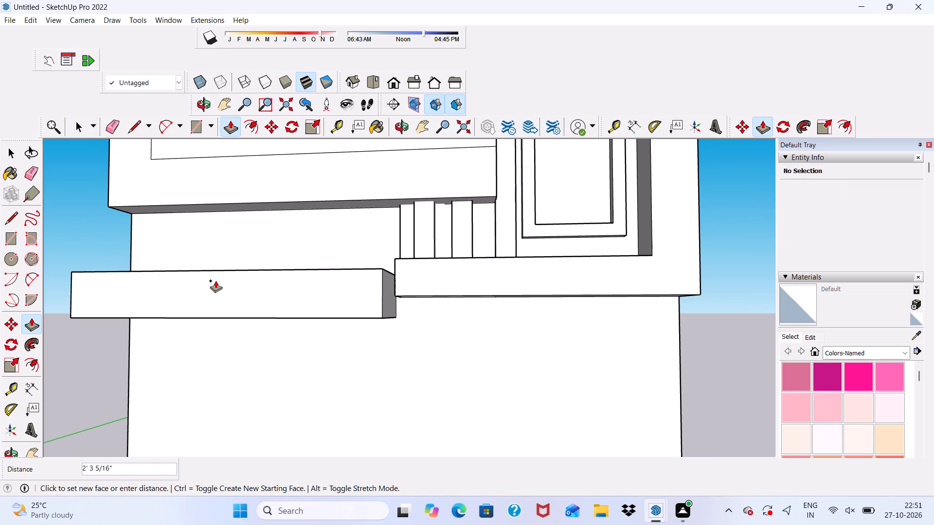
text(1')
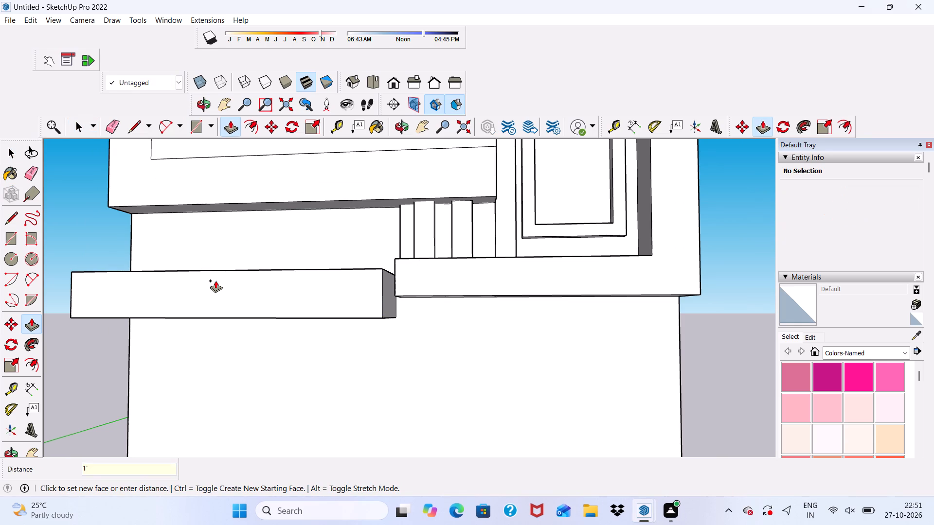
key(Return)
Examine the new projecting band and the whole building from below and from the side.
scroll(216, 280, down, 6)
middle_drag(300, 298, 343, 208)
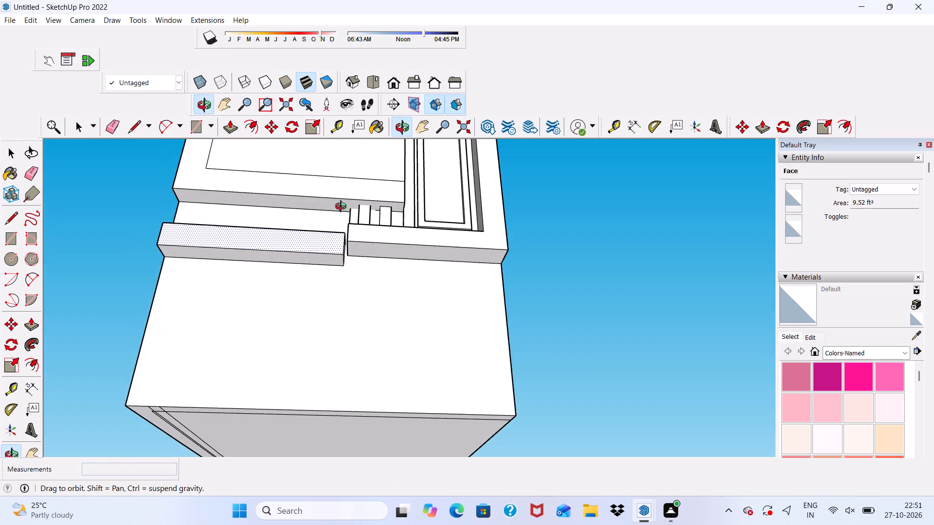
middle_drag(343, 208, 287, 268)
key(space)
scroll(236, 342, down, 3)
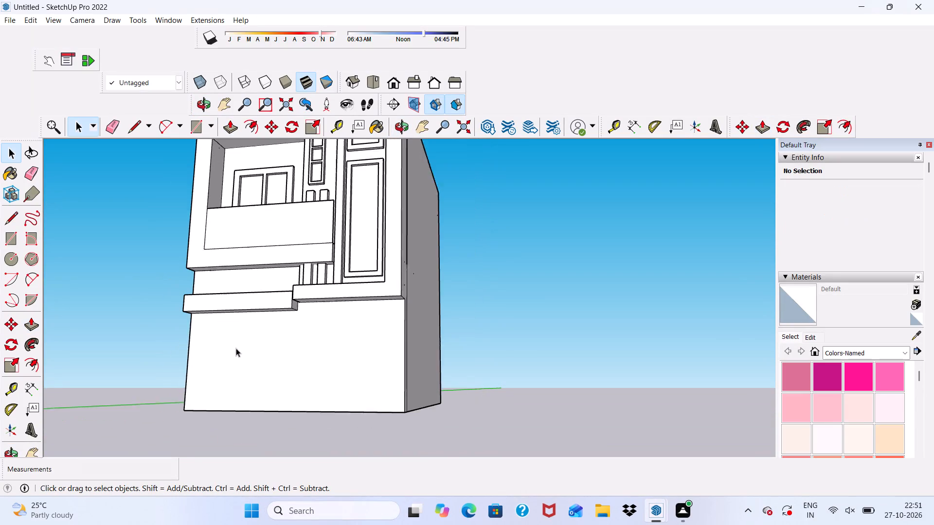
scroll(236, 348, down, 6)
scroll(250, 314, up, 3)
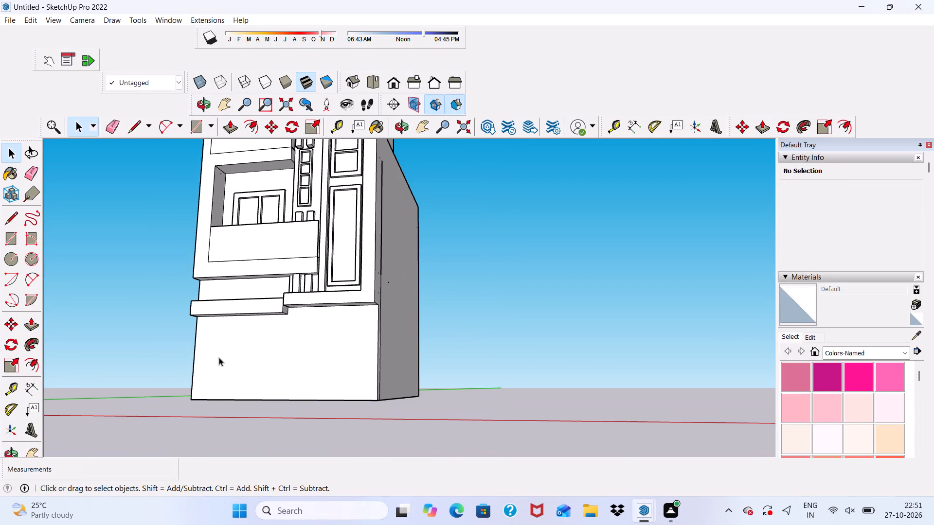
scroll(241, 361, down, 9)
scroll(219, 353, up, 6)
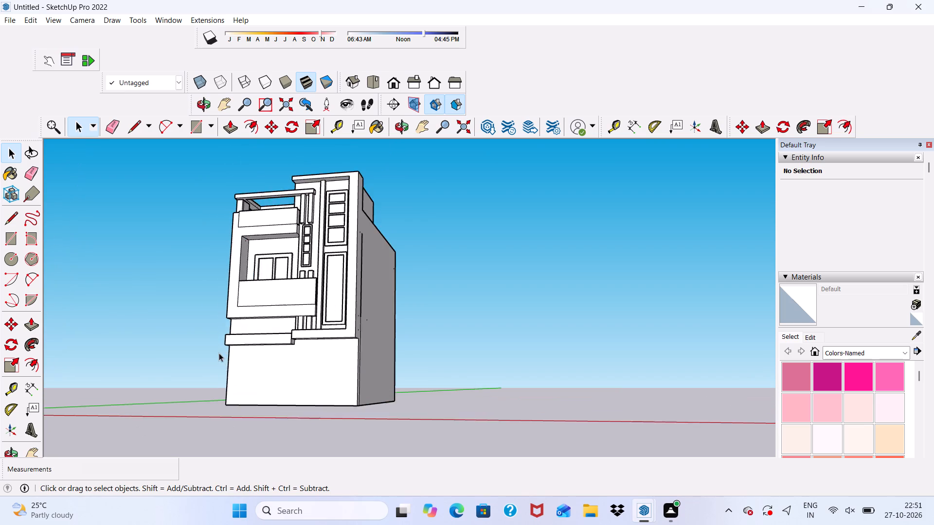
Draw a rectangle about 8' wide and 6' 10" high on the lower wall, from under the projecting band to the wall's base.
scroll(219, 353, up, 4)
click(198, 127)
scroll(248, 224, down, 6)
scroll(395, 343, up, 1)
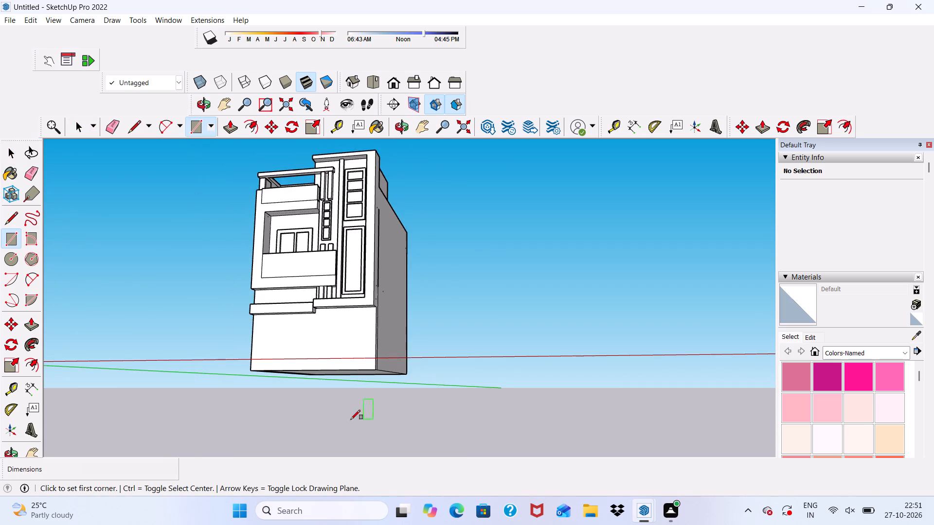
scroll(308, 406, up, 7)
scroll(216, 210, up, 7)
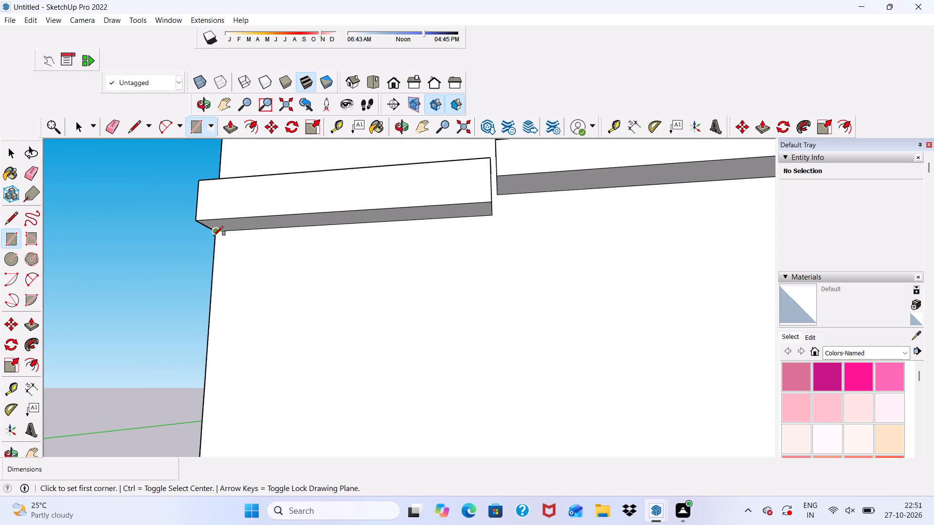
click(214, 236)
scroll(441, 290, down, 3)
scroll(463, 307, up, 3)
scroll(497, 361, down, 2)
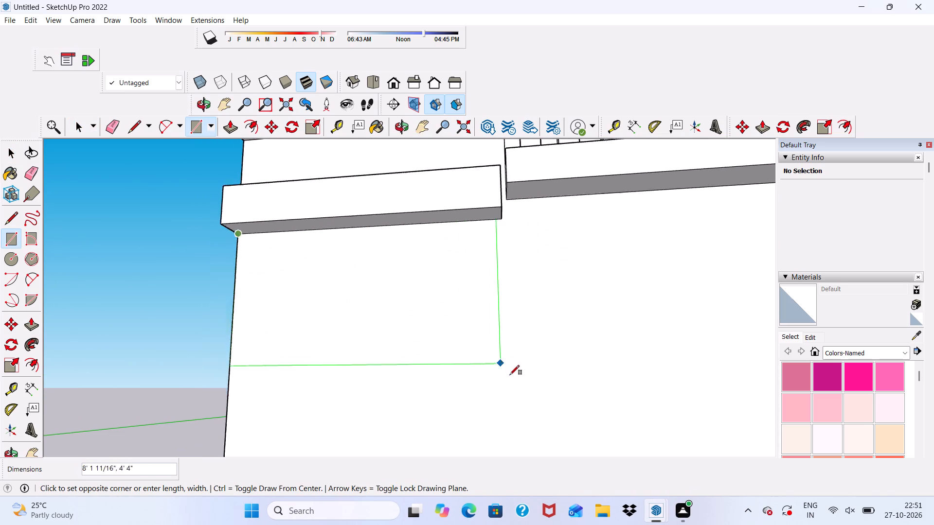
scroll(510, 375, down, 2)
scroll(491, 286, down, 4)
scroll(513, 376, up, 2)
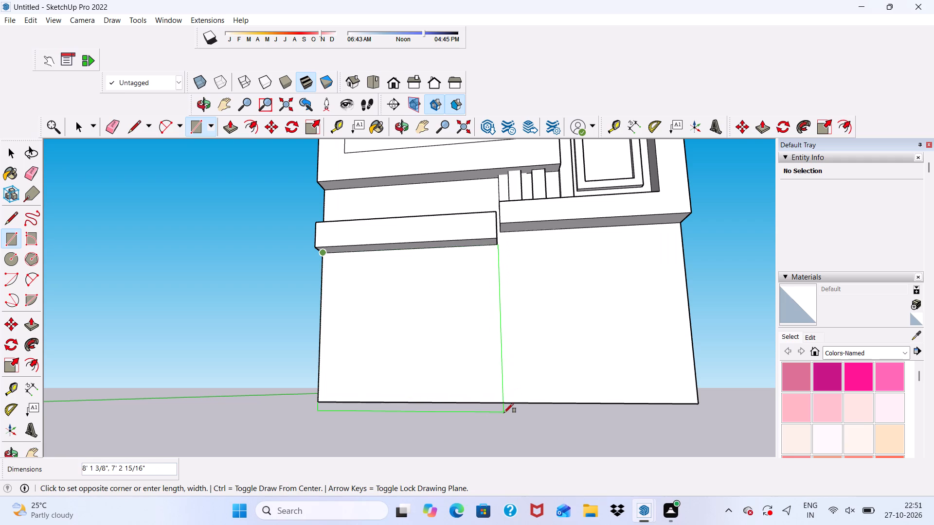
click(499, 403)
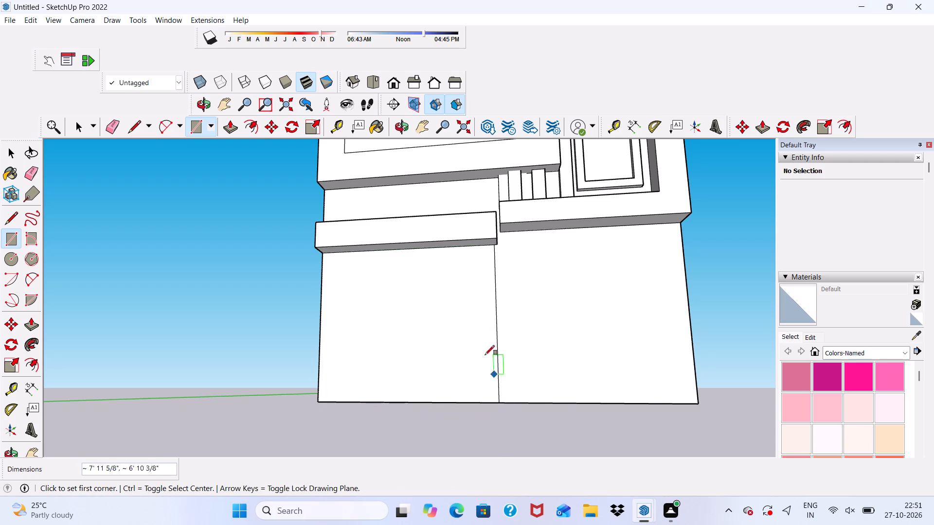
scroll(472, 342, down, 3)
key(space)
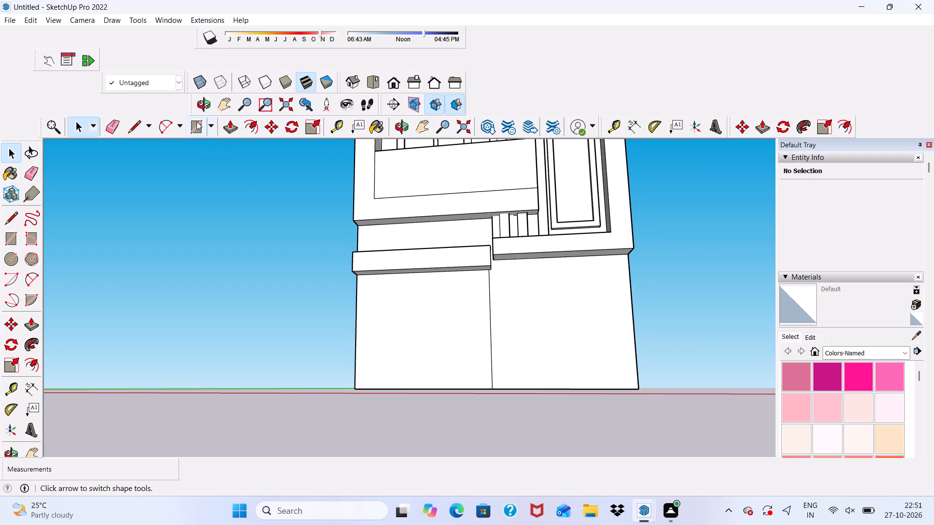
Draw a thin horizontal strip about 7' 11" long and 5" high directly under the projecting band, across the new rectangle's width.
click(197, 122)
scroll(391, 314, up, 9)
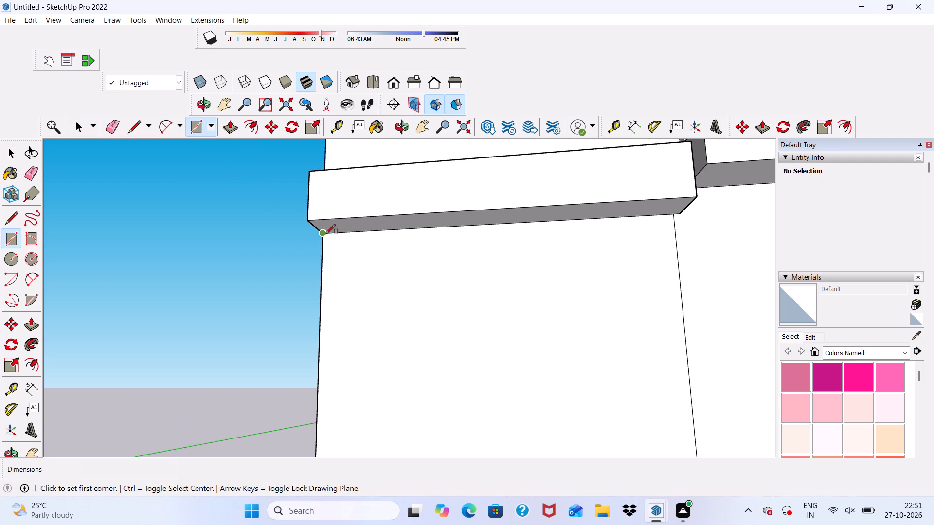
click(322, 237)
scroll(394, 262, down, 3)
scroll(587, 243, up, 1)
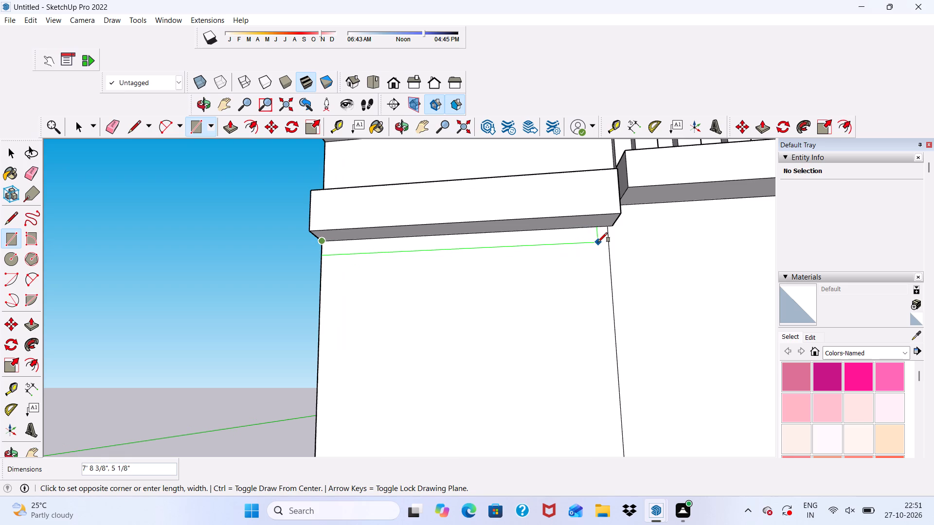
scroll(601, 244, up, 4)
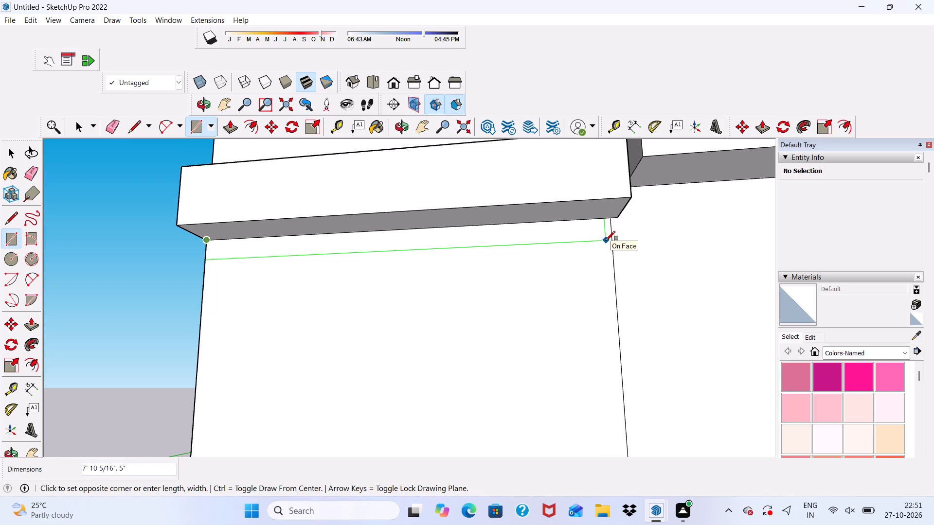
click(610, 242)
key(space)
Copy the thin strip with its edges about 8 1/2" down the wall and repeat the copy 25 times.
click(498, 241)
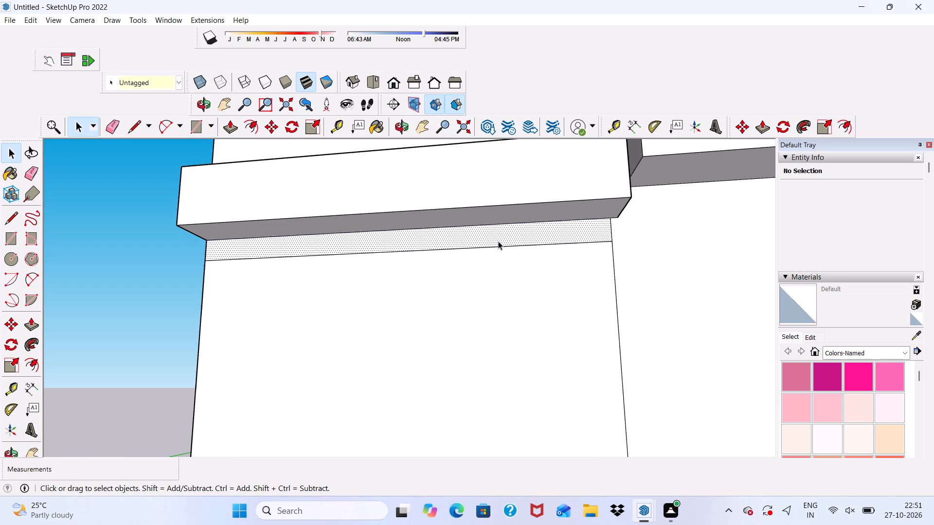
click(498, 241)
click(268, 122)
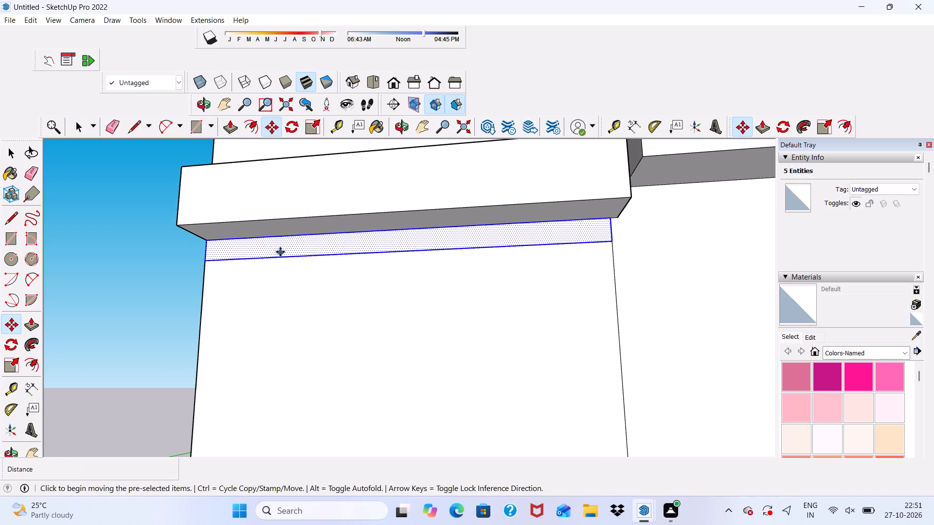
click(280, 249)
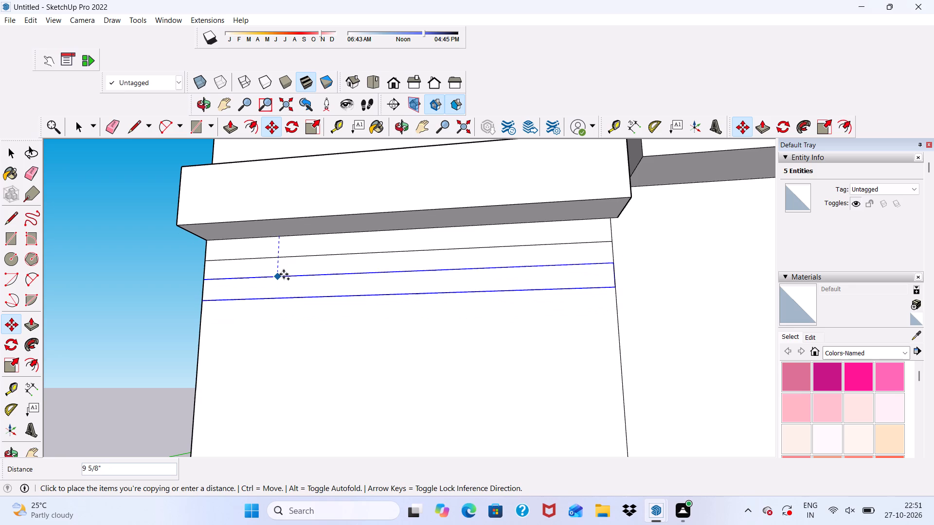
click(284, 271)
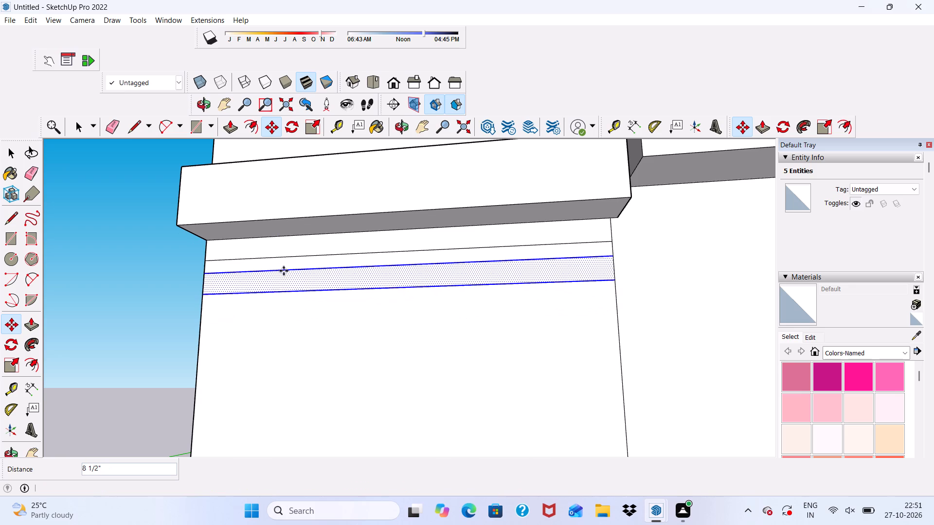
key(shift+asterisk)
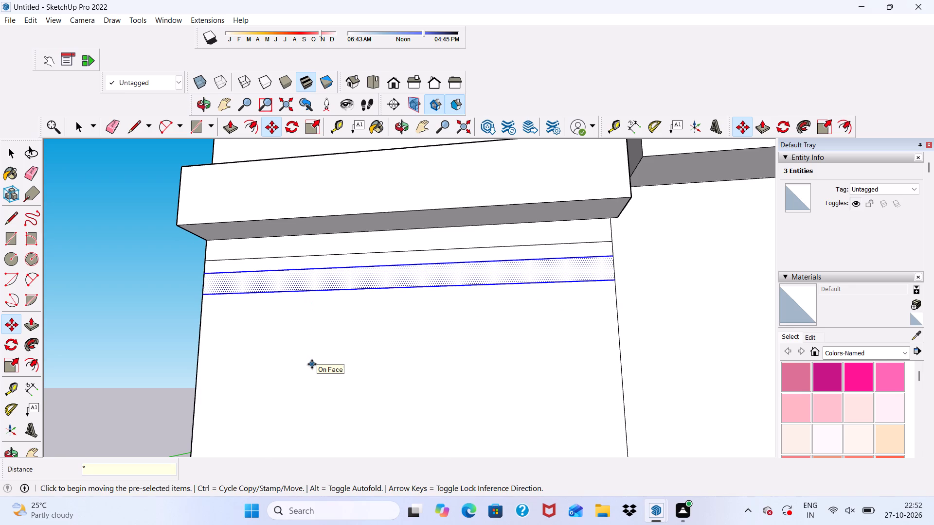
text(25)
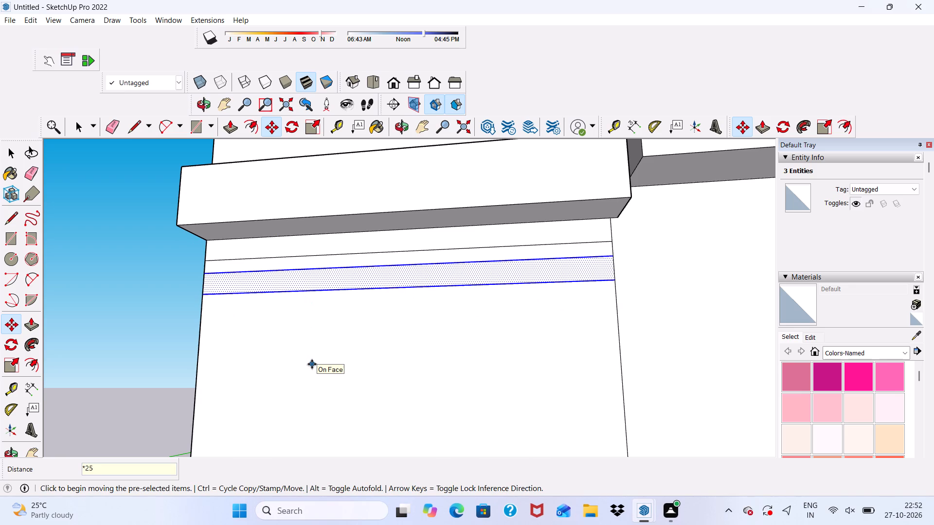
key(Return)
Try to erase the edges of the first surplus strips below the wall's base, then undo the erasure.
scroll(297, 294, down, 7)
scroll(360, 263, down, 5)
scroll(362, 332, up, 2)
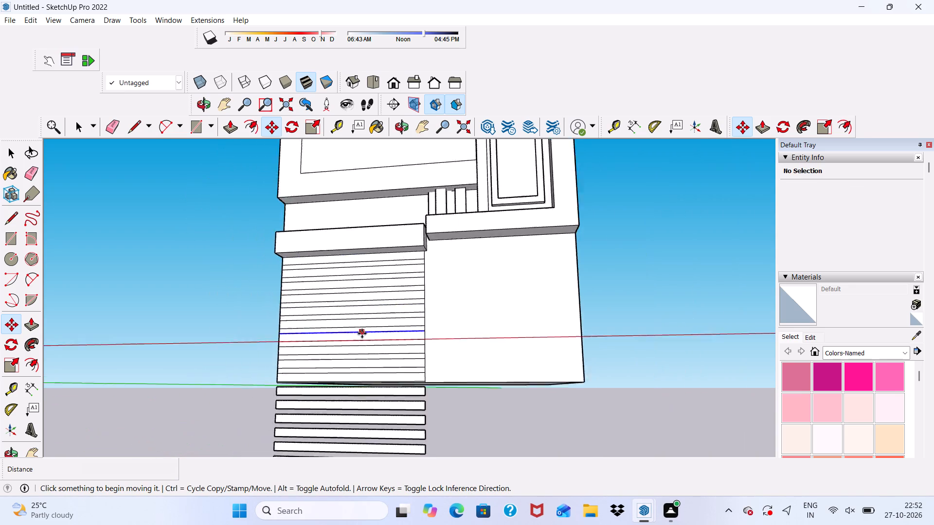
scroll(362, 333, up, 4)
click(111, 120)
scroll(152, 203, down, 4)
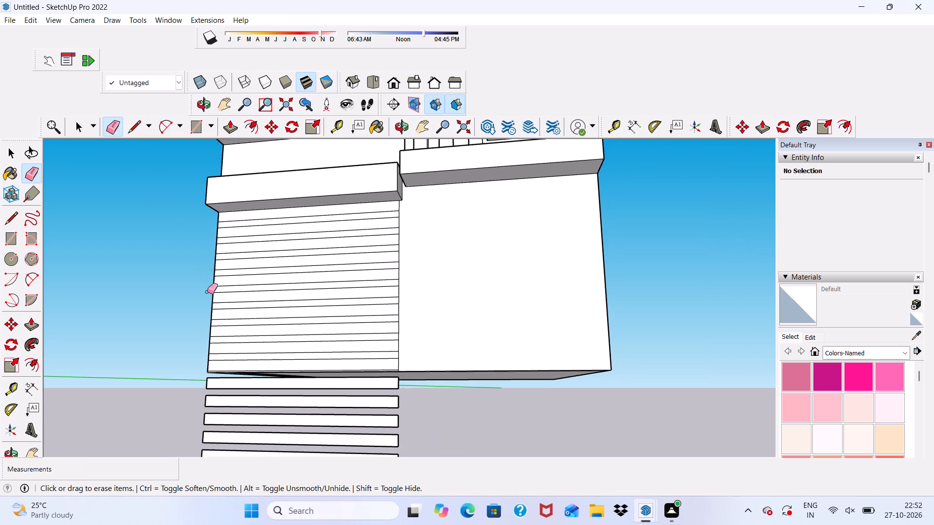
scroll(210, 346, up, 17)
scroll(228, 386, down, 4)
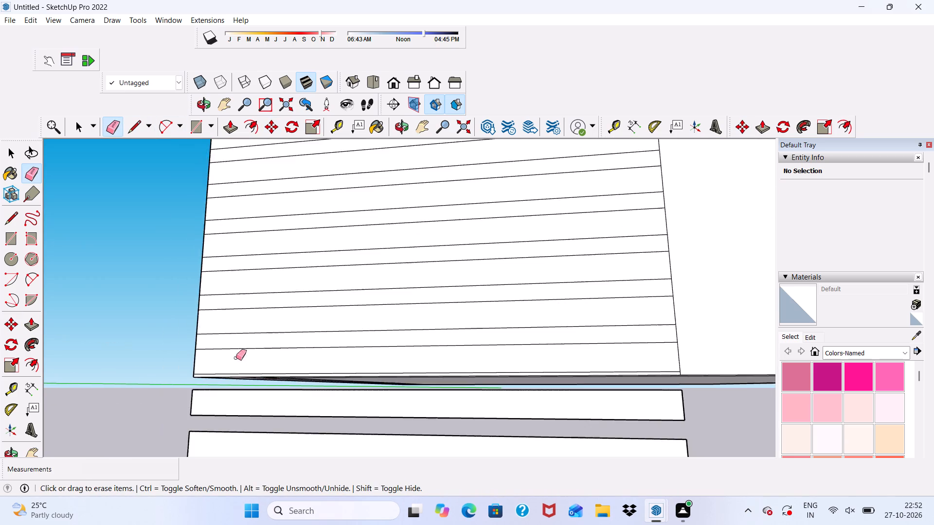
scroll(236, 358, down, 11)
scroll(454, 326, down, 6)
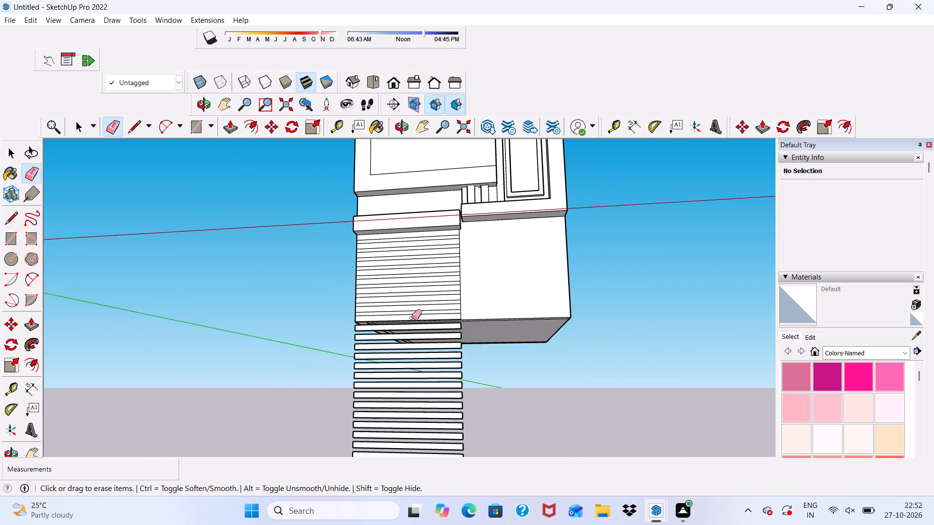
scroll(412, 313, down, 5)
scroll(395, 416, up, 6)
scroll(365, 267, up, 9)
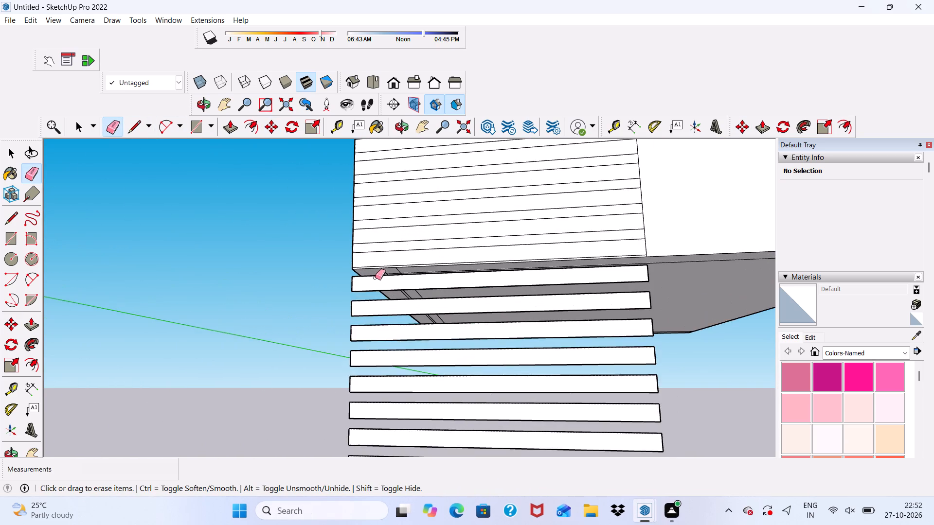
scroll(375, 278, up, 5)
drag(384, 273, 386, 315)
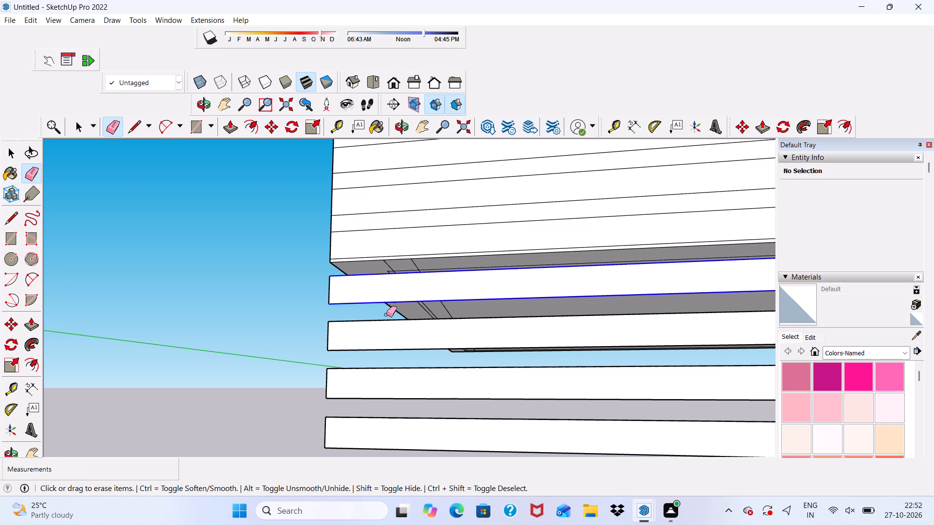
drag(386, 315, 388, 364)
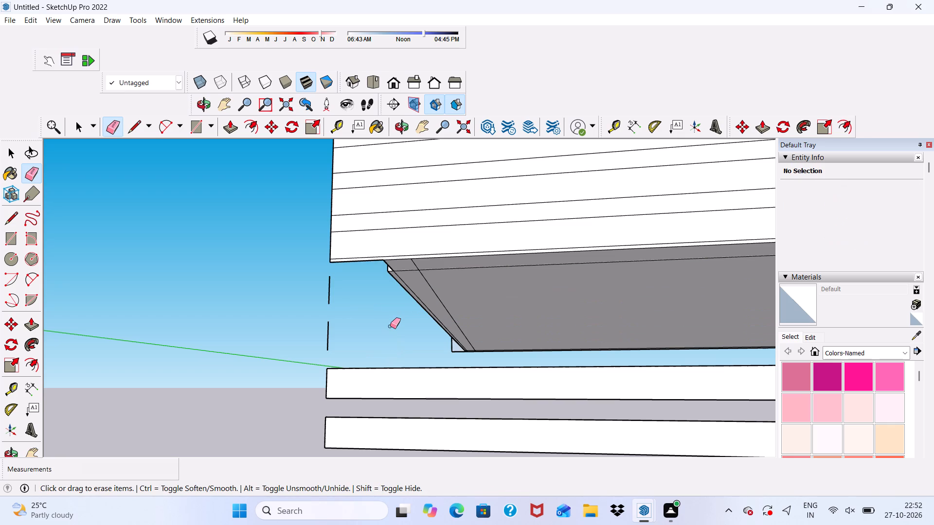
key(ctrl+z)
Erase the long horizontal edges of all surplus strip copies hanging below the wall's base.
scroll(386, 288, up, 3)
click(379, 270)
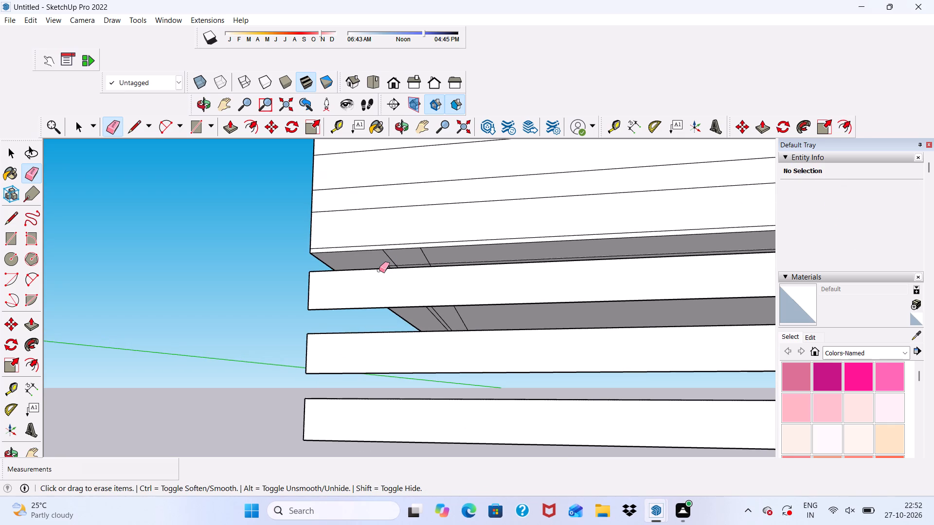
click(378, 270)
drag(379, 306, 380, 315)
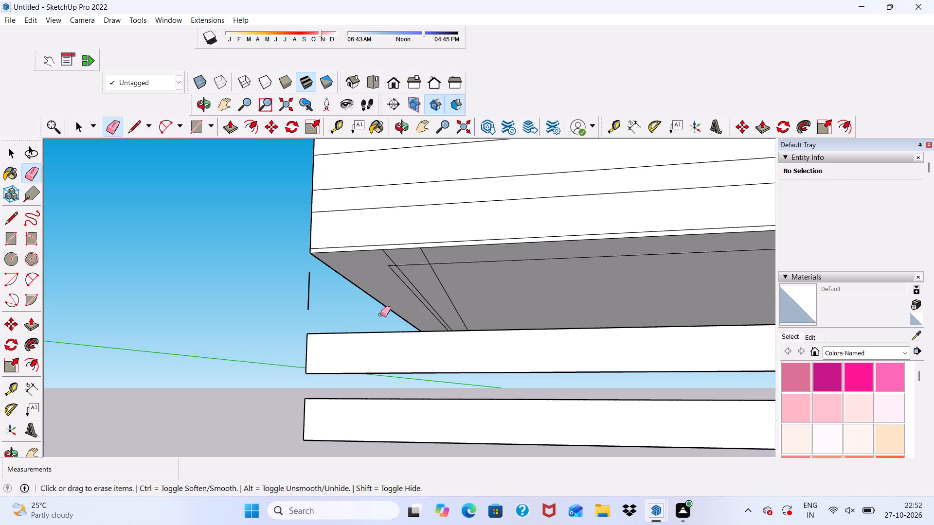
drag(381, 319, 382, 409)
scroll(366, 315, down, 10)
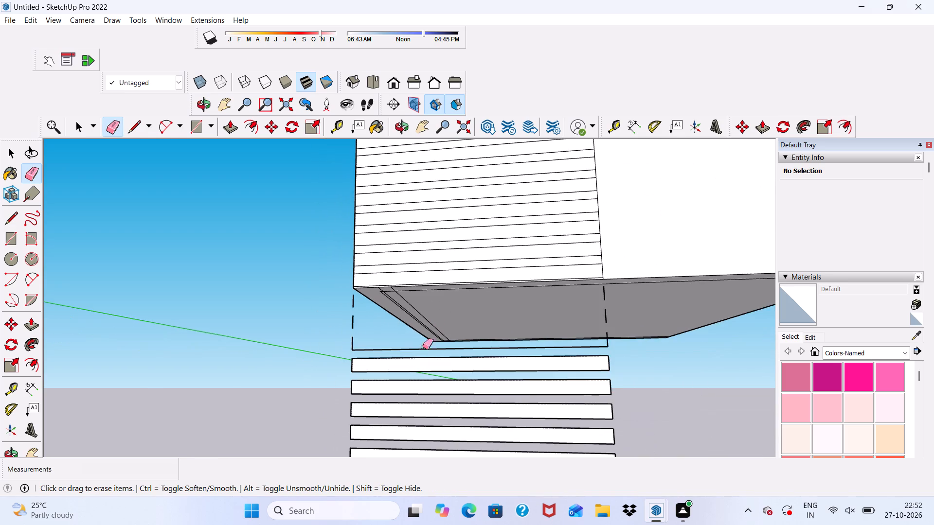
drag(427, 346, 432, 394)
scroll(431, 334, down, 1)
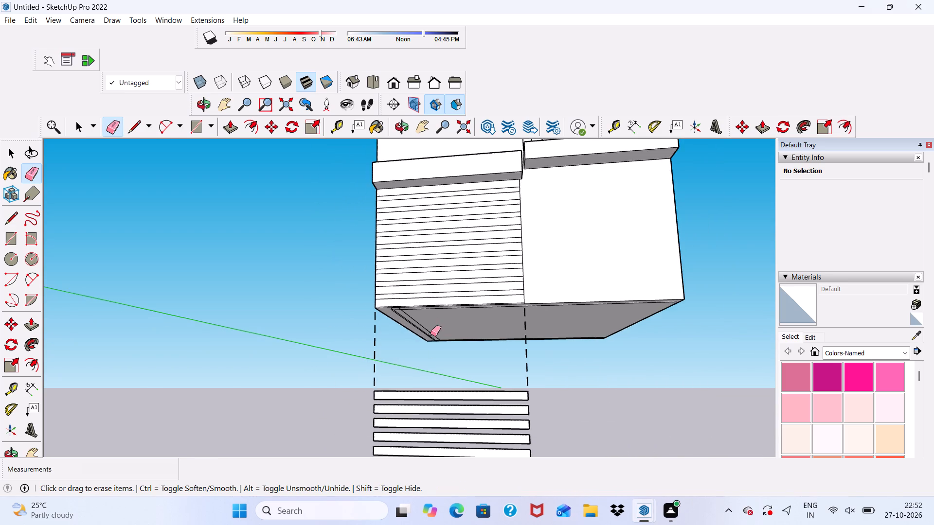
scroll(431, 334, down, 1)
drag(426, 367, 432, 434)
scroll(461, 314, down, 5)
drag(455, 366, 455, 374)
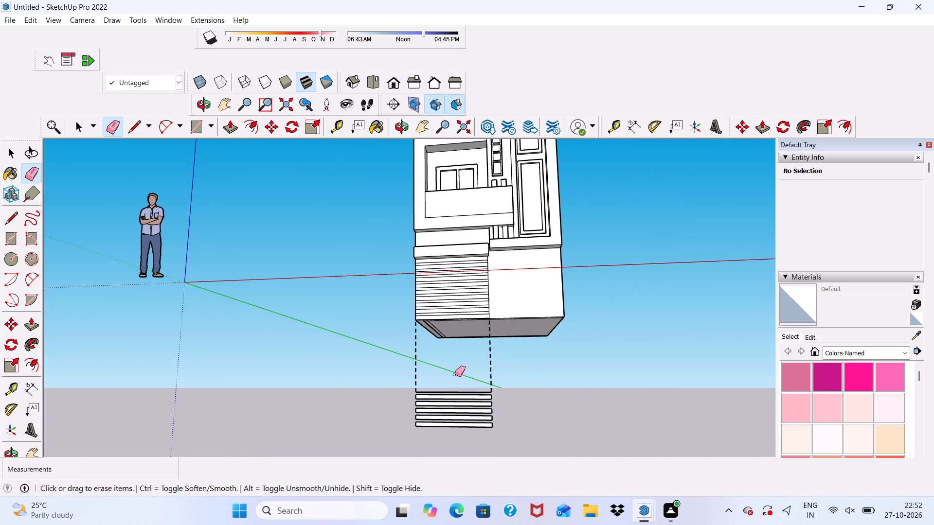
drag(455, 374, 453, 436)
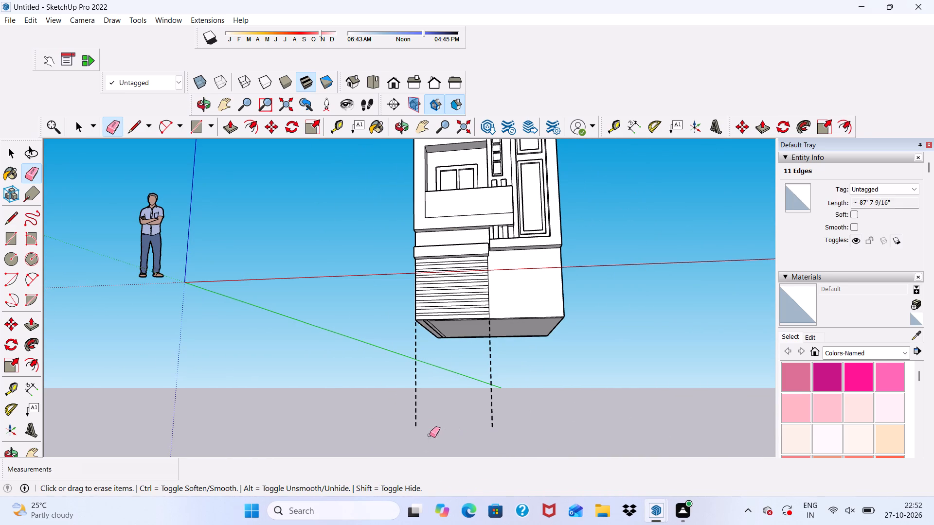
Erase the leftover vertical edge segments hanging below the wall's base on the inner side of the strip column.
scroll(479, 337, up, 10)
drag(503, 303, 521, 316)
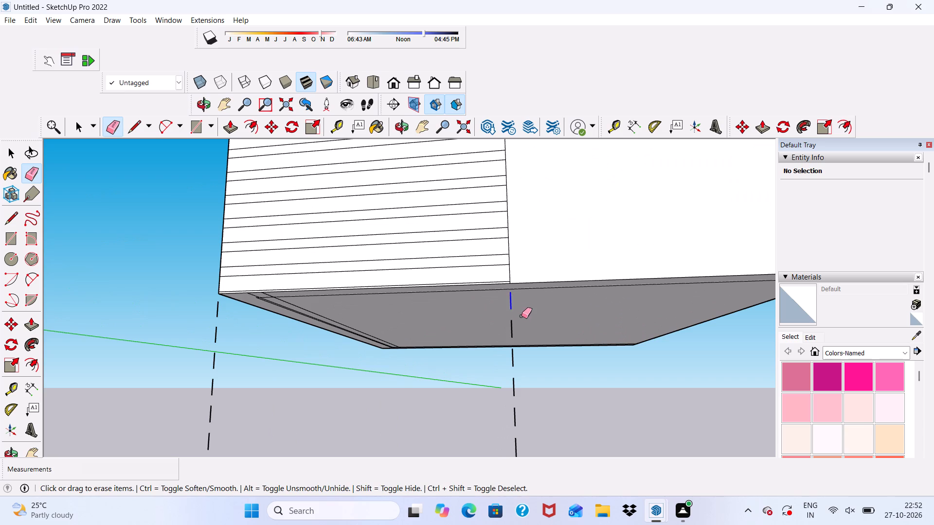
drag(521, 316, 522, 327)
drag(515, 327, 507, 340)
drag(507, 361, 518, 385)
drag(509, 358, 518, 384)
scroll(507, 338, down, 11)
scroll(502, 382, up, 1)
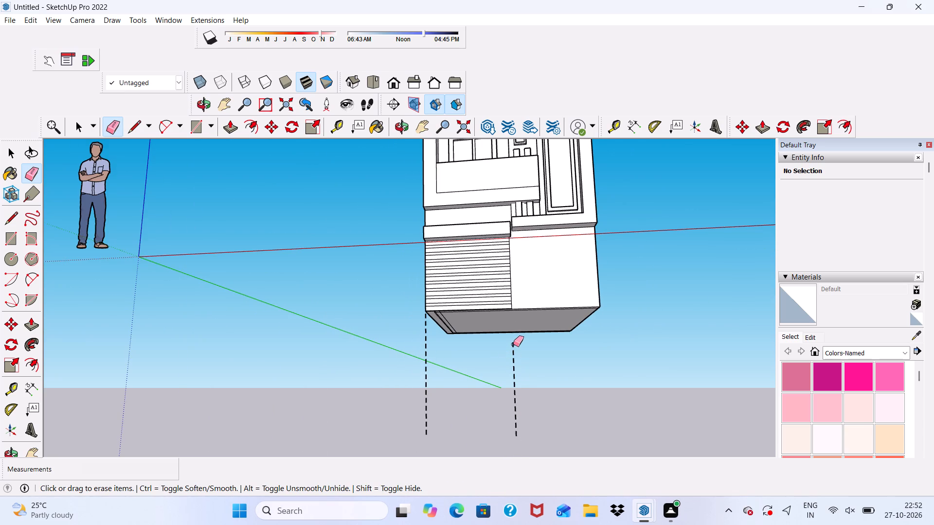
drag(513, 344, 514, 390)
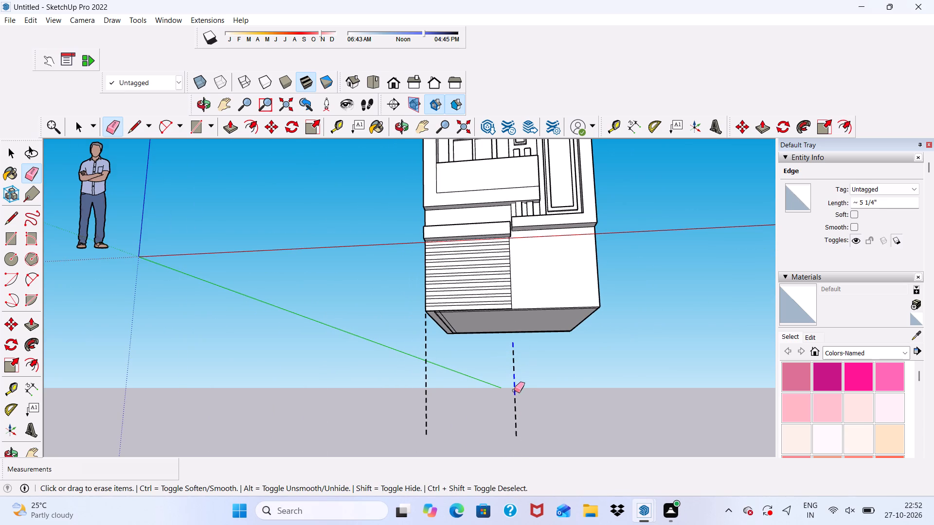
drag(514, 390, 515, 411)
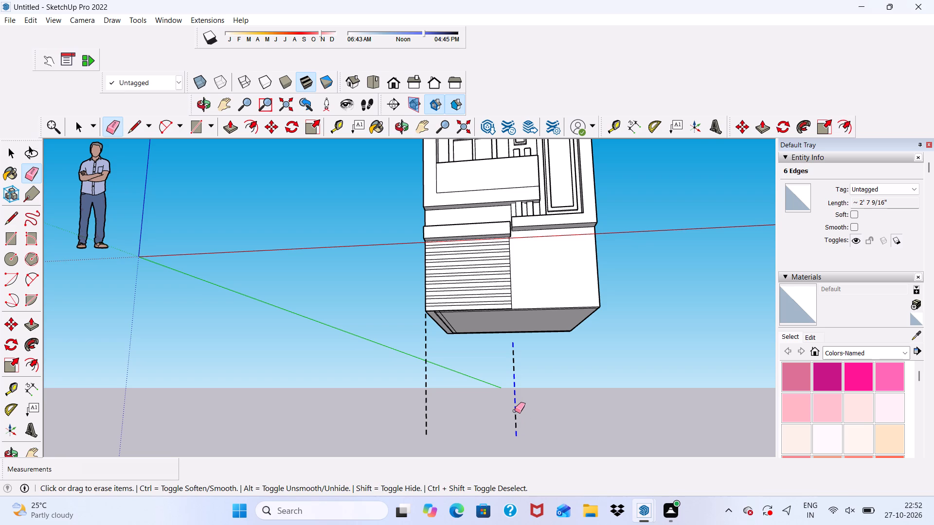
drag(515, 411, 513, 405)
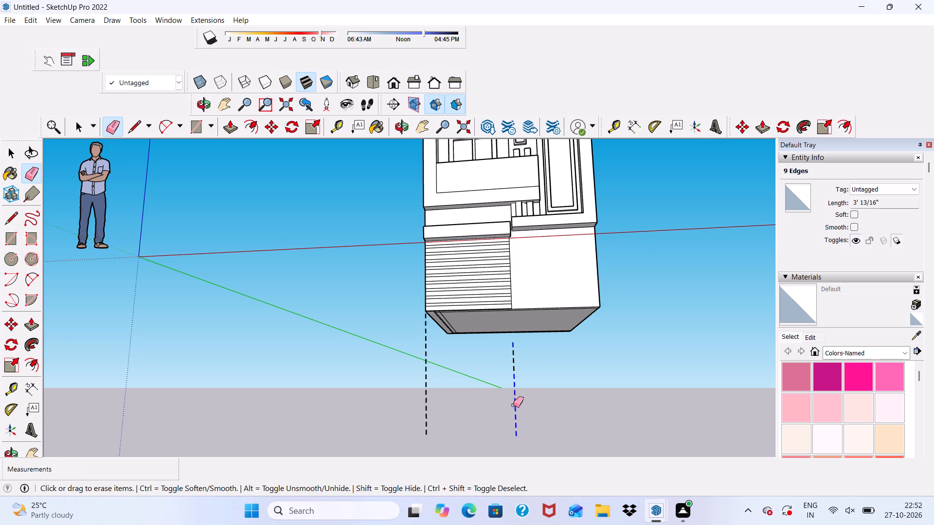
drag(513, 405, 517, 376)
click(517, 376)
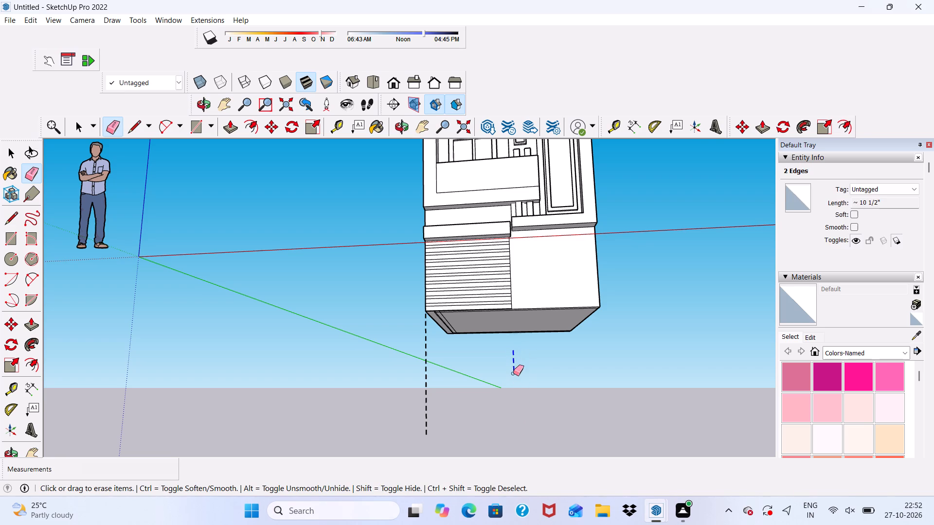
Erase the leftover vertical edge segments hanging below the building's outer corner beneath the strip column.
scroll(432, 331, up, 11)
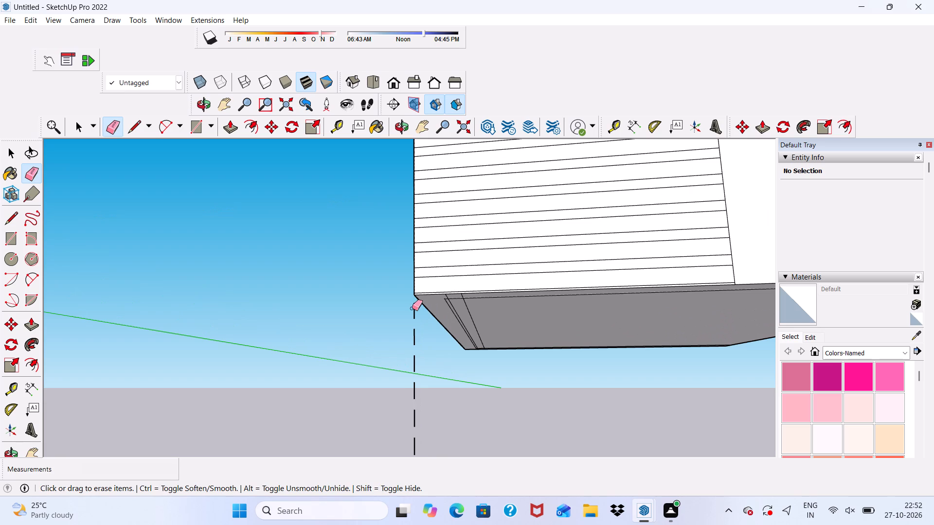
drag(412, 307, 415, 410)
drag(411, 326, 413, 378)
scroll(407, 271, down, 5)
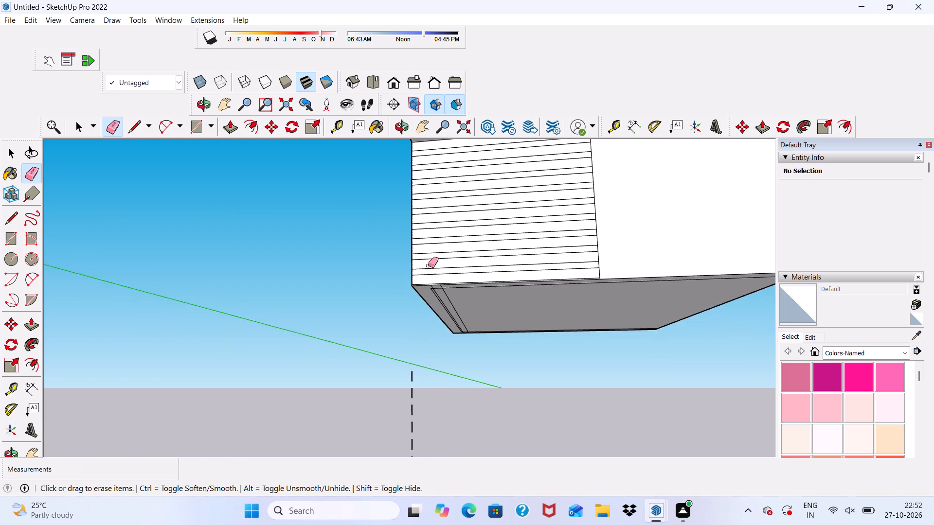
scroll(428, 265, down, 11)
scroll(424, 361, up, 5)
scroll(421, 326, down, 1)
scroll(432, 275, up, 3)
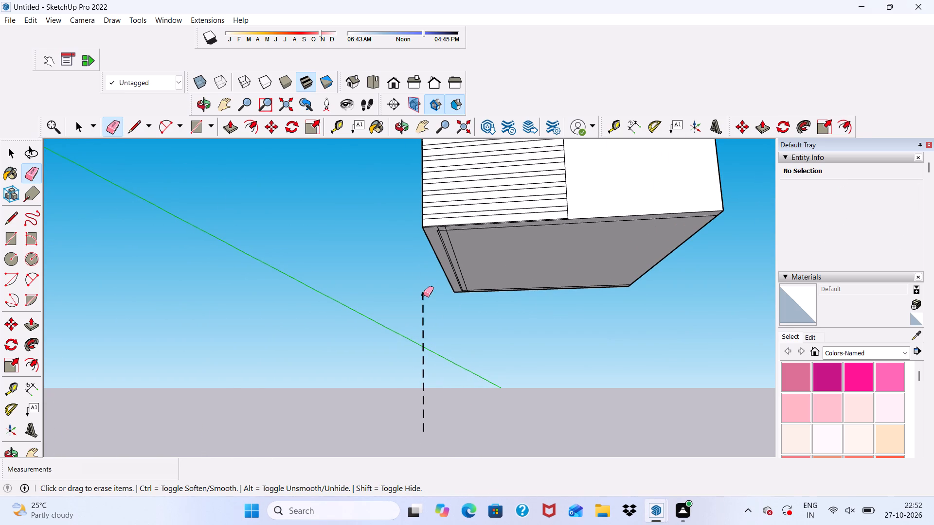
drag(423, 295, 423, 359)
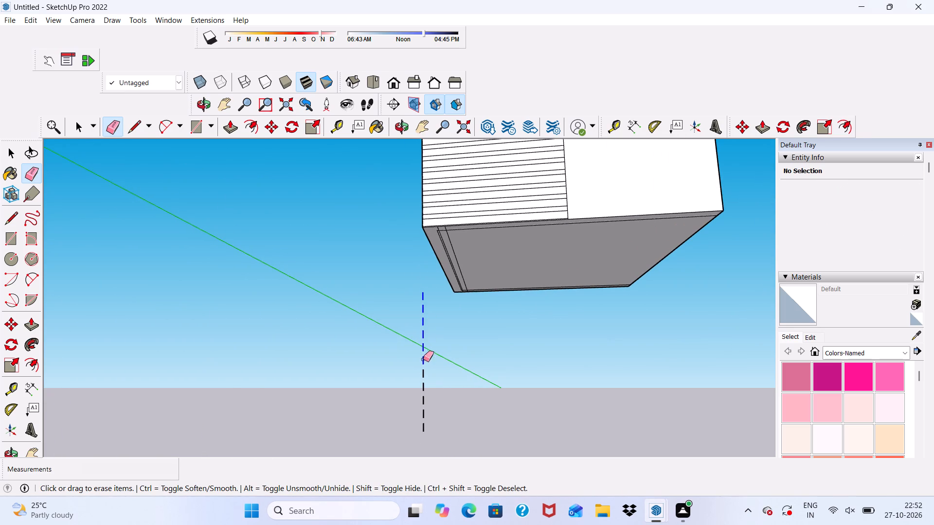
drag(423, 359, 425, 434)
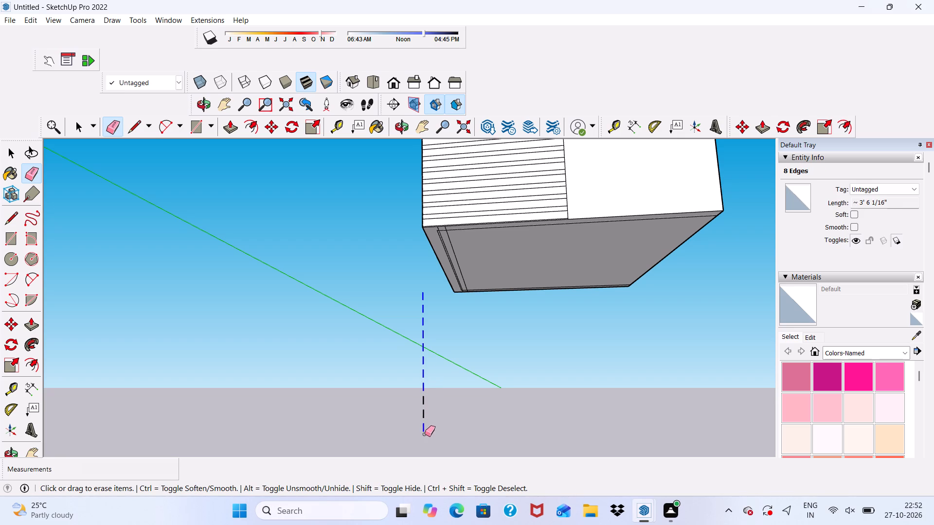
drag(425, 434, 425, 399)
scroll(420, 329, down, 5)
scroll(458, 272, down, 6)
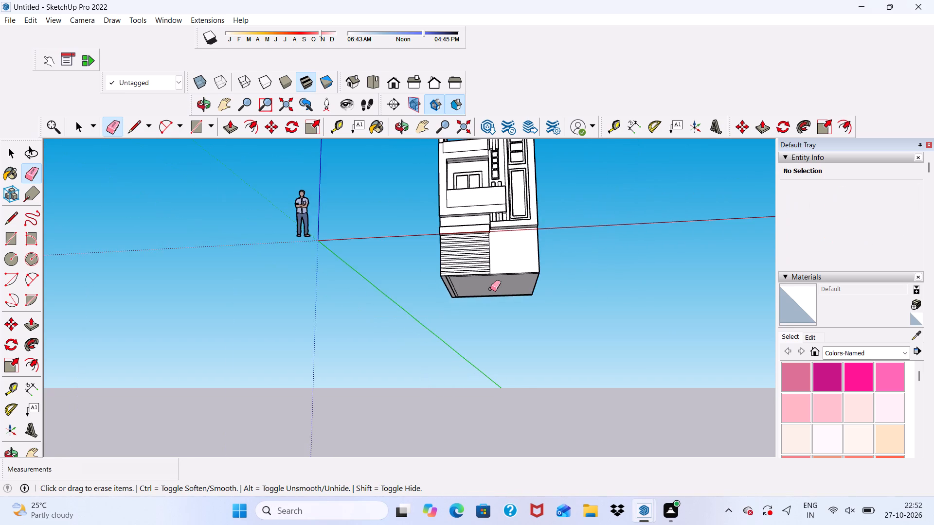
Erase the stray thin outline edges along the front, side and rear of the building's underside.
scroll(465, 221, up, 11)
middle_drag(456, 332, 456, 176)
scroll(450, 229, up, 5)
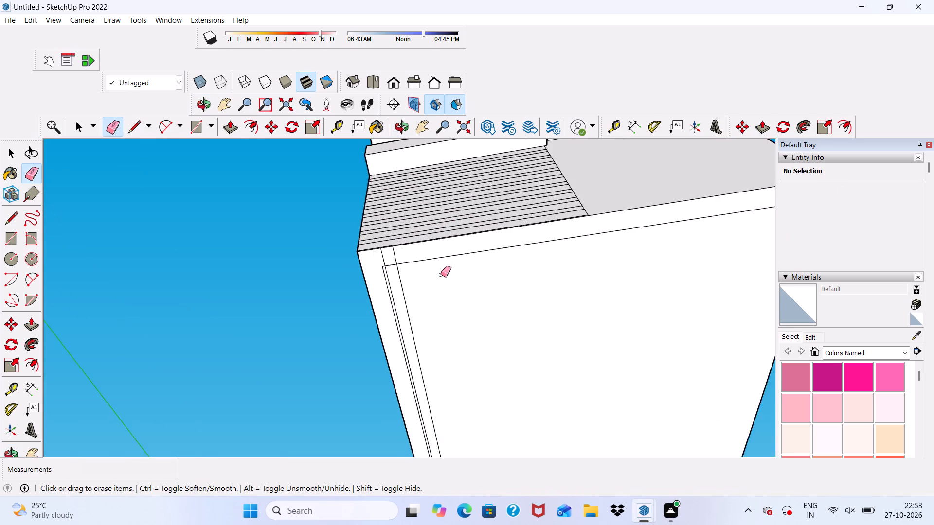
scroll(441, 275, up, 3)
drag(398, 251, 373, 297)
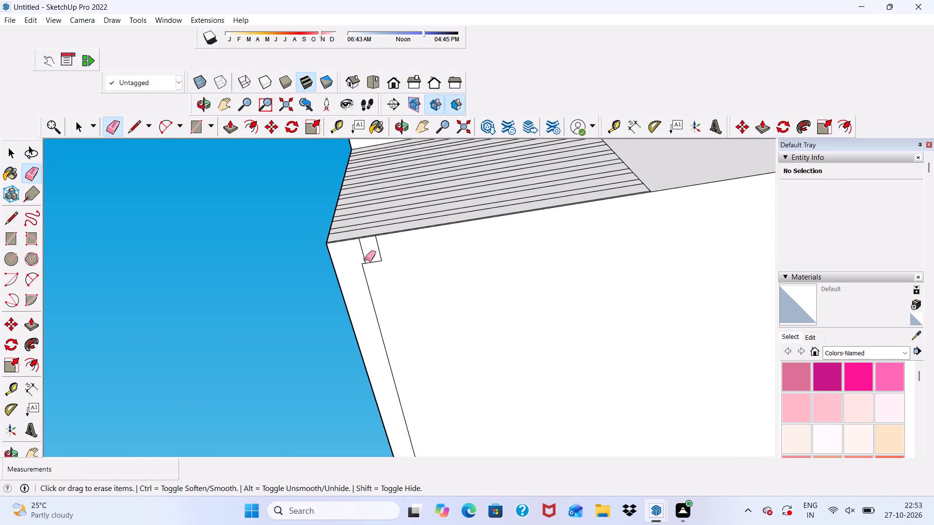
drag(365, 259, 376, 277)
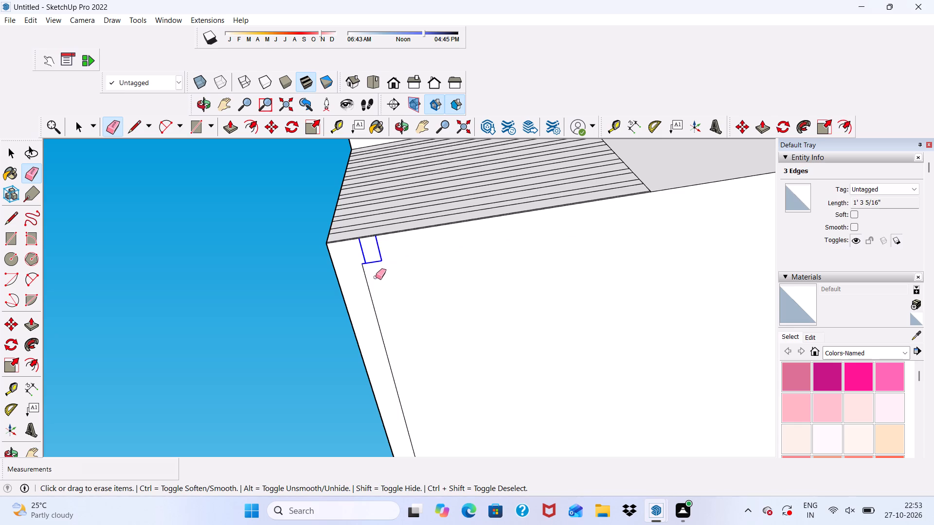
drag(376, 277, 367, 298)
scroll(370, 250, down, 10)
scroll(481, 259, down, 4)
scroll(475, 393, up, 3)
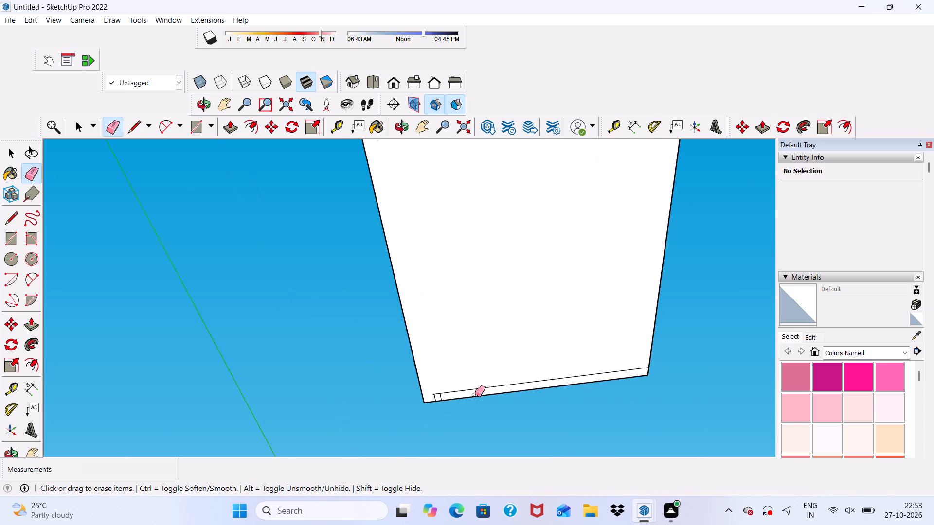
scroll(475, 394, up, 11)
drag(440, 383, 464, 383)
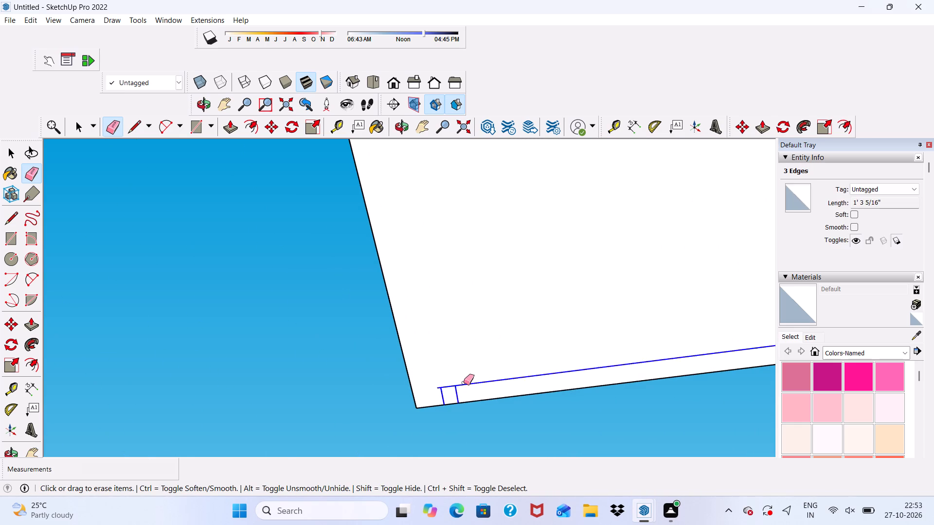
drag(464, 383, 469, 377)
scroll(457, 331, down, 10)
scroll(503, 276, down, 3)
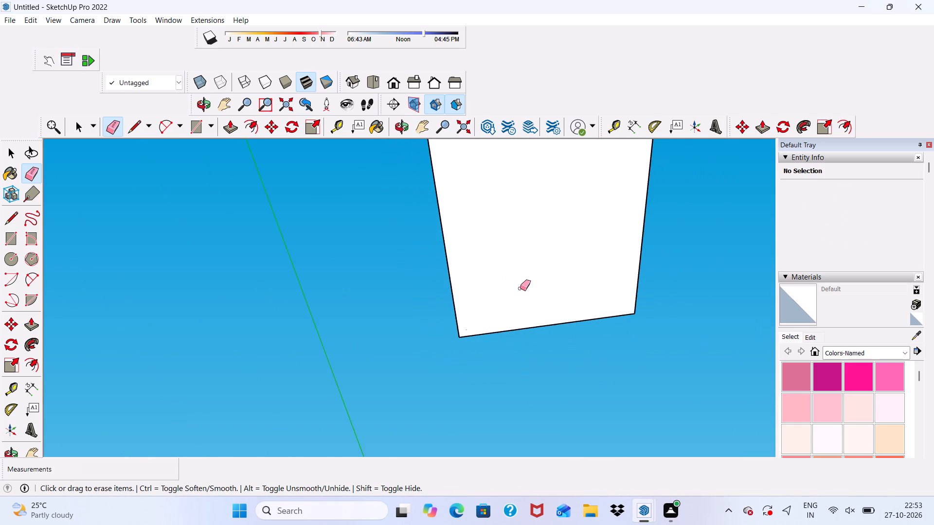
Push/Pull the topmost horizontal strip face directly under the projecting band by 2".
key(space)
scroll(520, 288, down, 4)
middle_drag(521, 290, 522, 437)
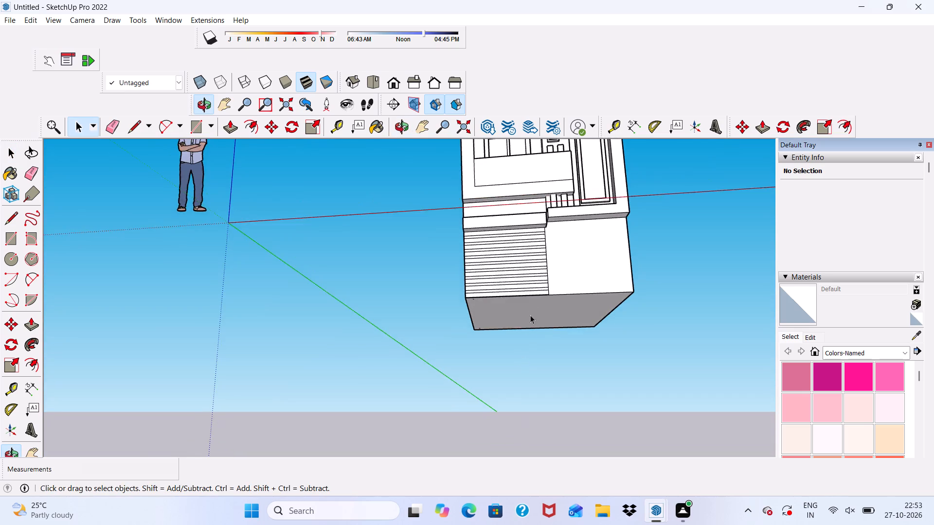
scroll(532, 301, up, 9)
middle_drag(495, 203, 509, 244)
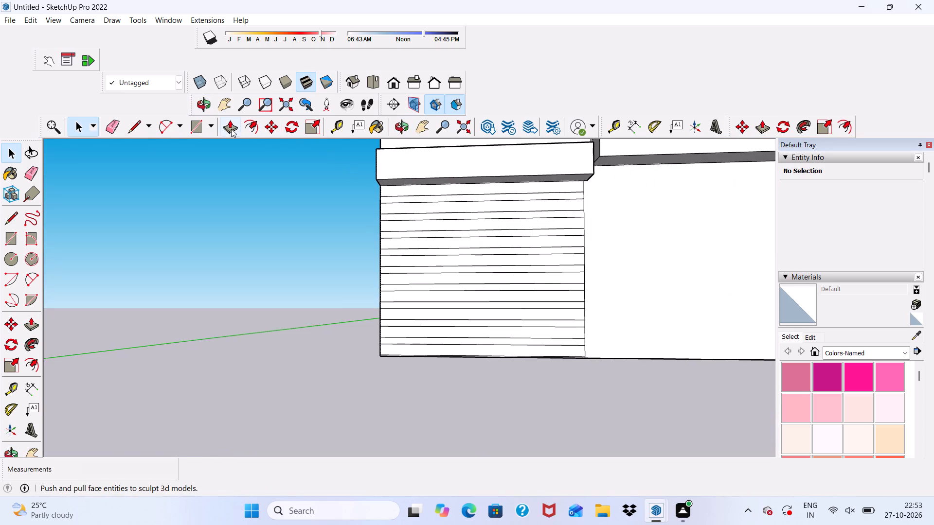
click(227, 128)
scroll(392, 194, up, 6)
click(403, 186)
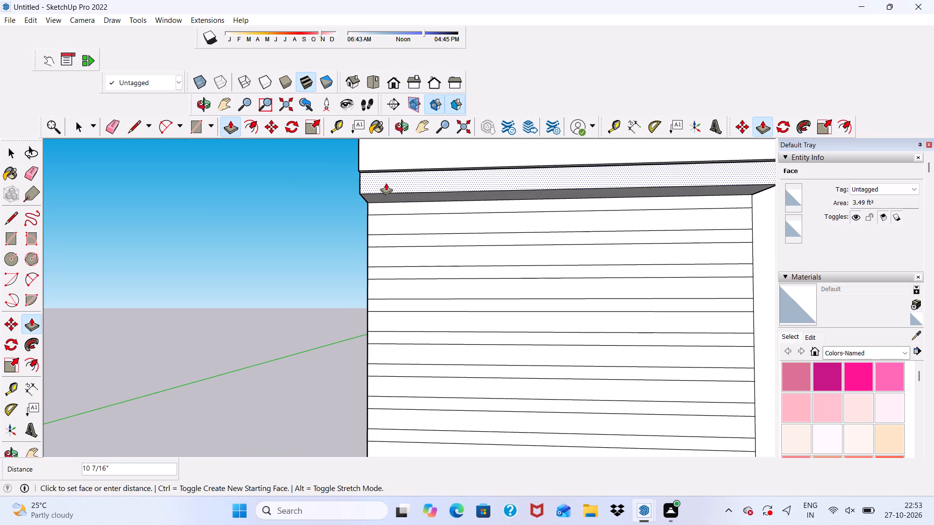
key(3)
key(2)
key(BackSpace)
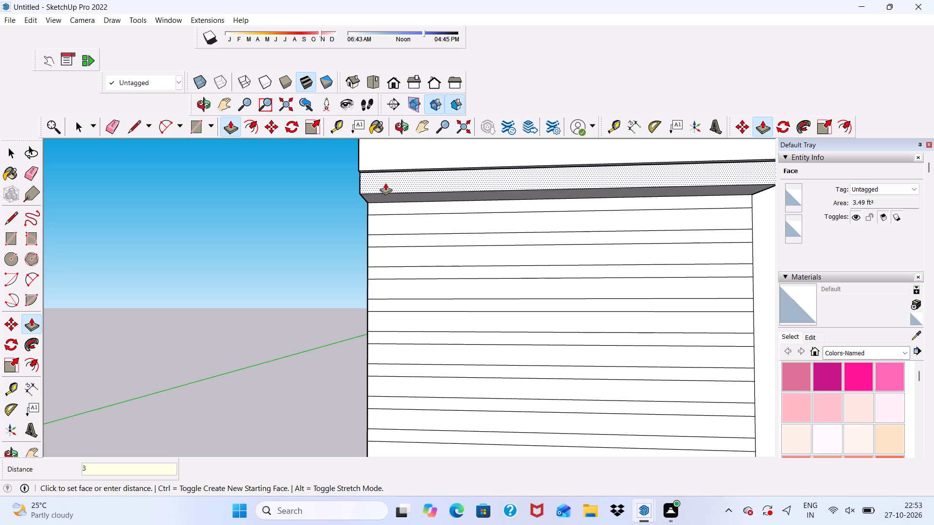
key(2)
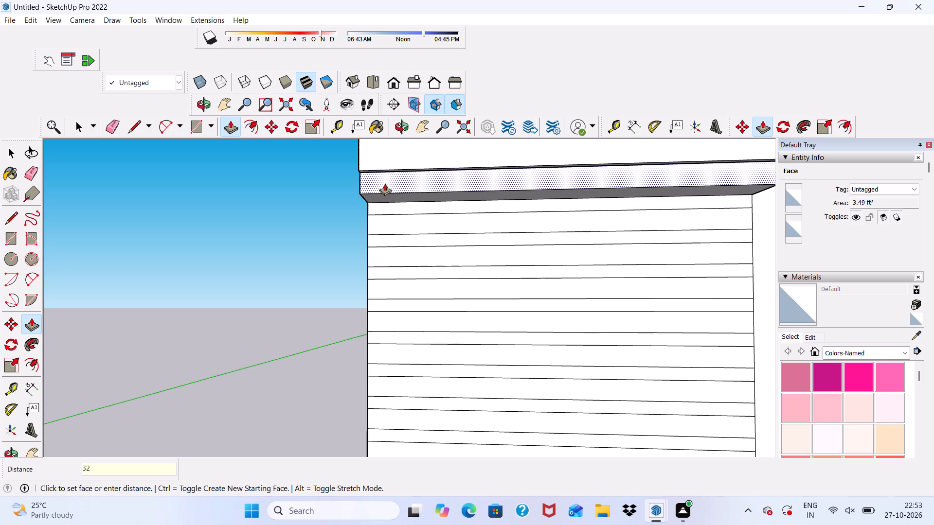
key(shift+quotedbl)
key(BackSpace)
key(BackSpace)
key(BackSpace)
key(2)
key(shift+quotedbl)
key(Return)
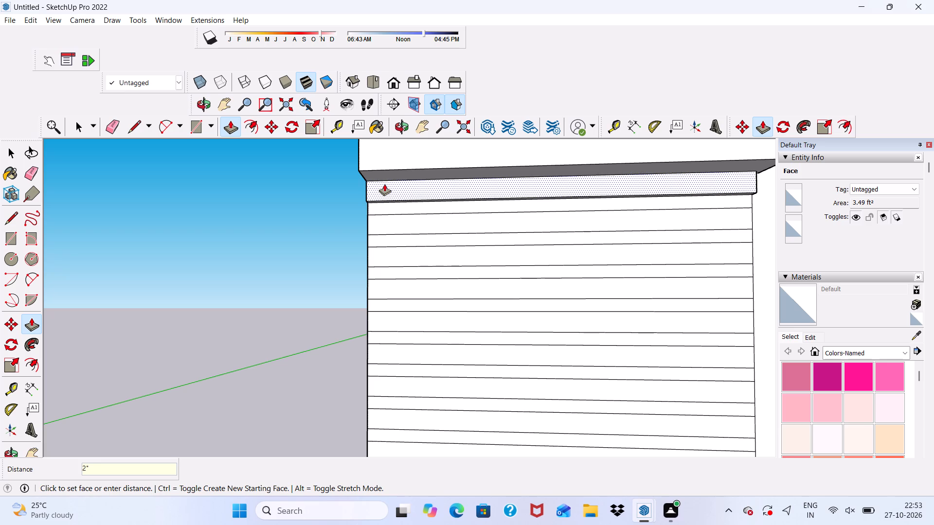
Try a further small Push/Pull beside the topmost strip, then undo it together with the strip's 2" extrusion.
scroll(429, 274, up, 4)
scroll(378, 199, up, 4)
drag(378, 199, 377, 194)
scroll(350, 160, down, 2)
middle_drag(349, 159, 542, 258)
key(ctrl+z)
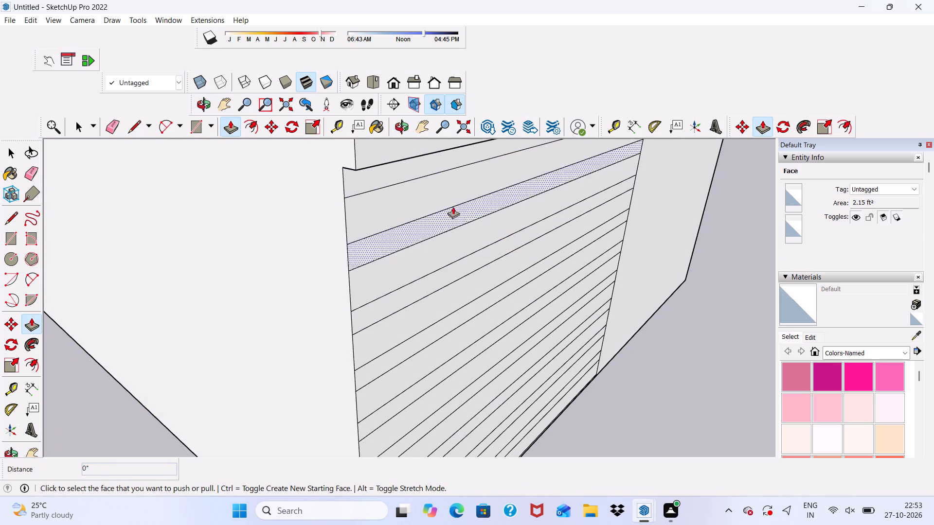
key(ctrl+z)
Push/Pull the topmost 5" strip on the ground-floor wall outward by 2".
scroll(368, 140, up, 2)
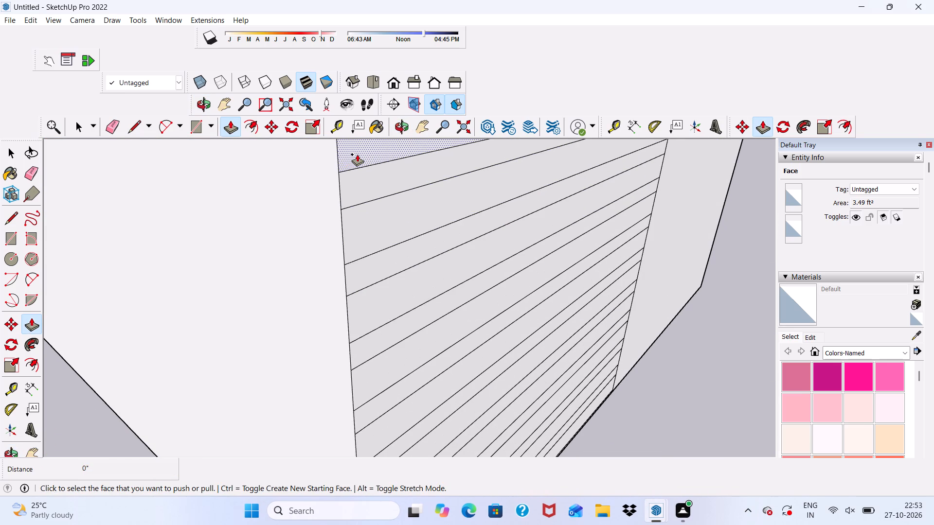
click(357, 154)
key(2)
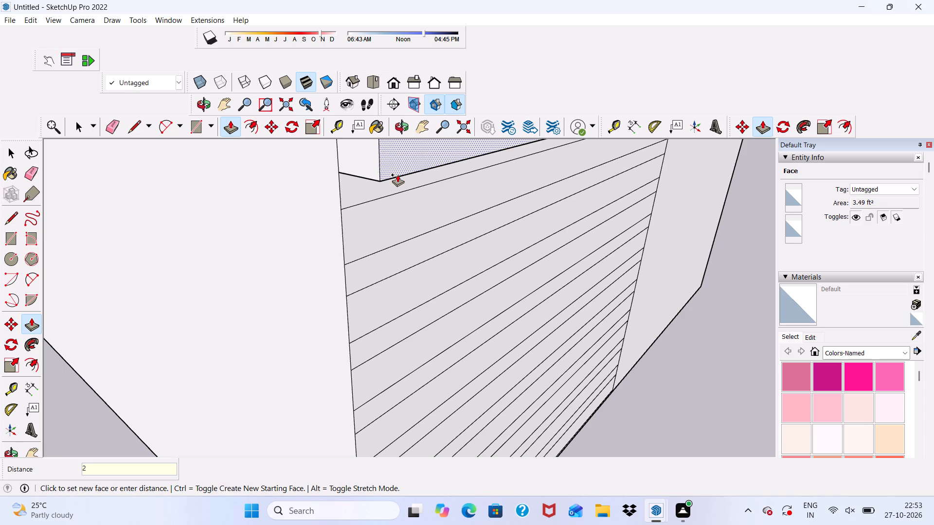
key(shift+quotedbl)
key(Return)
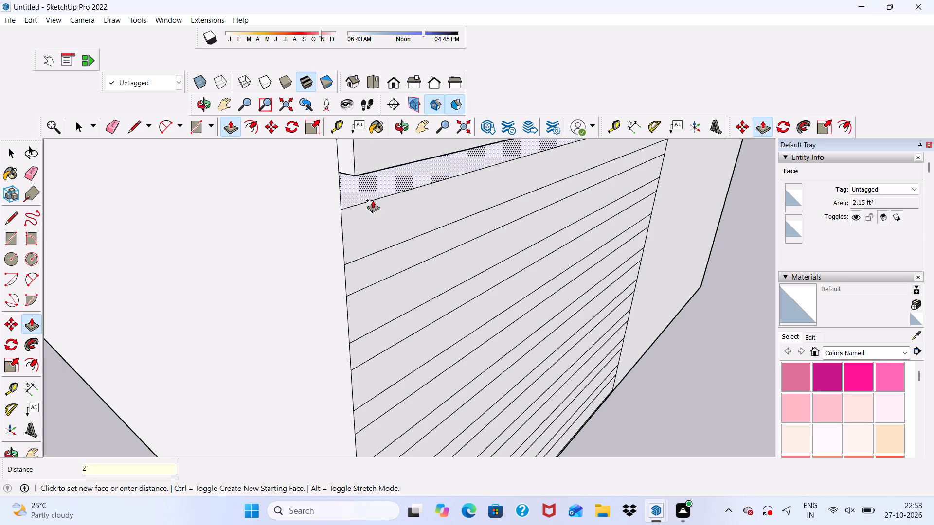
Push/Pull the next four alternate strips below the topmost raised one on the ground-floor wall outward by 2".
click(361, 215)
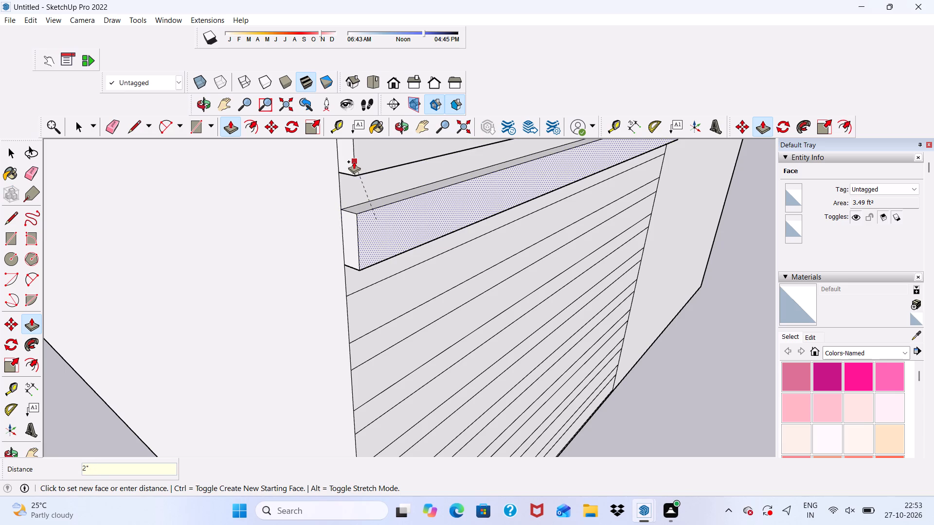
click(354, 161)
click(373, 299)
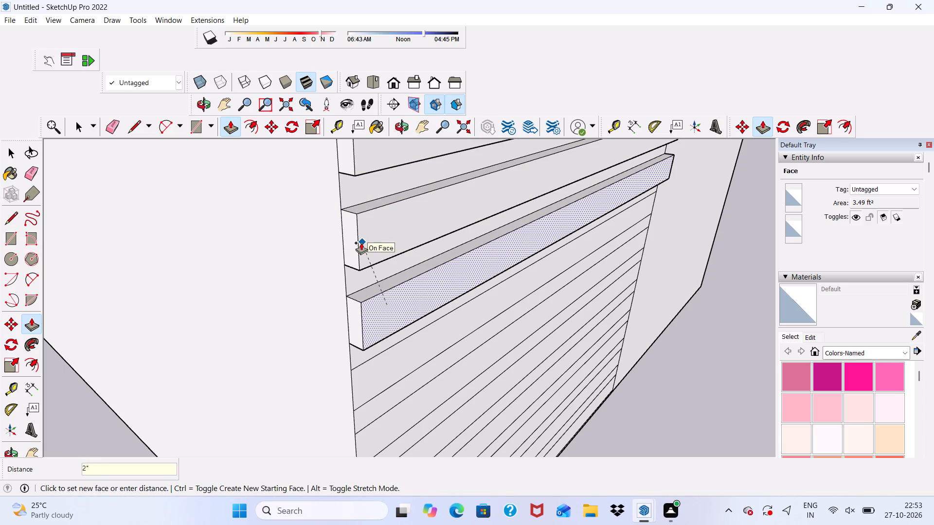
click(360, 243)
scroll(359, 249, down, 6)
scroll(411, 351, up, 5)
click(362, 316)
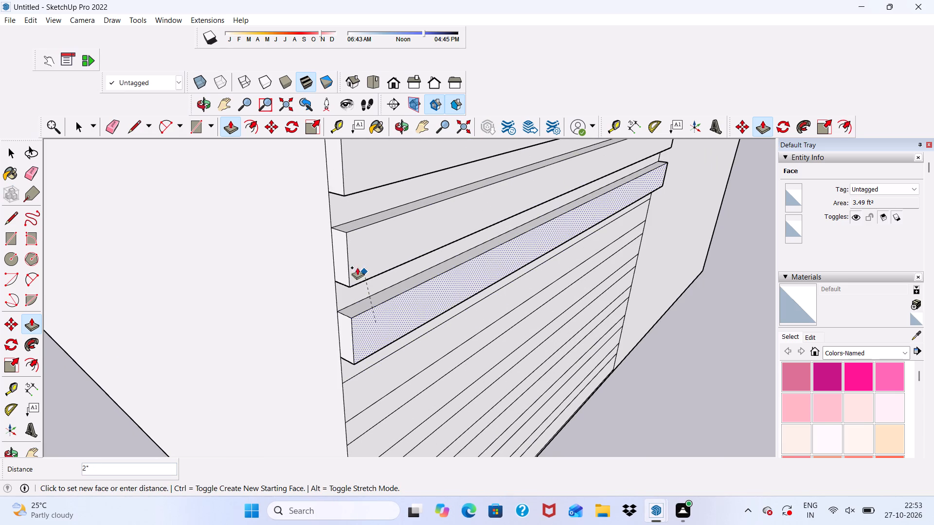
click(348, 262)
scroll(347, 244, down, 6)
scroll(383, 348, up, 5)
click(348, 338)
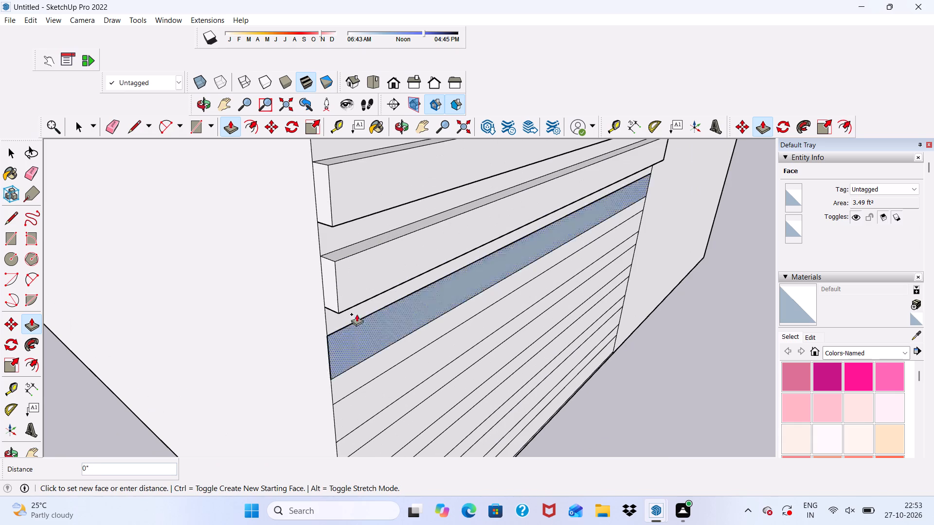
click(335, 286)
Push/Pull the following three alternate strips further down the ground-floor wall outward by 2".
scroll(350, 344, down, 3)
click(353, 403)
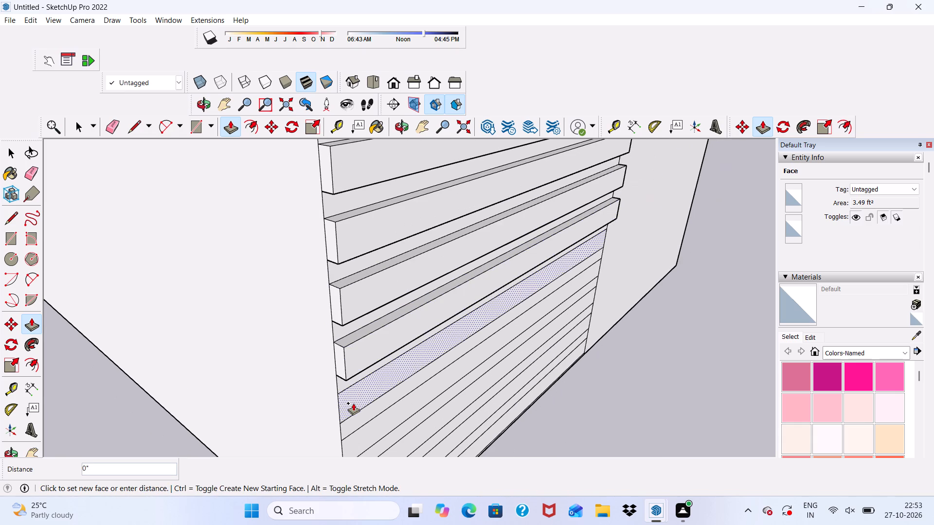
click(348, 359)
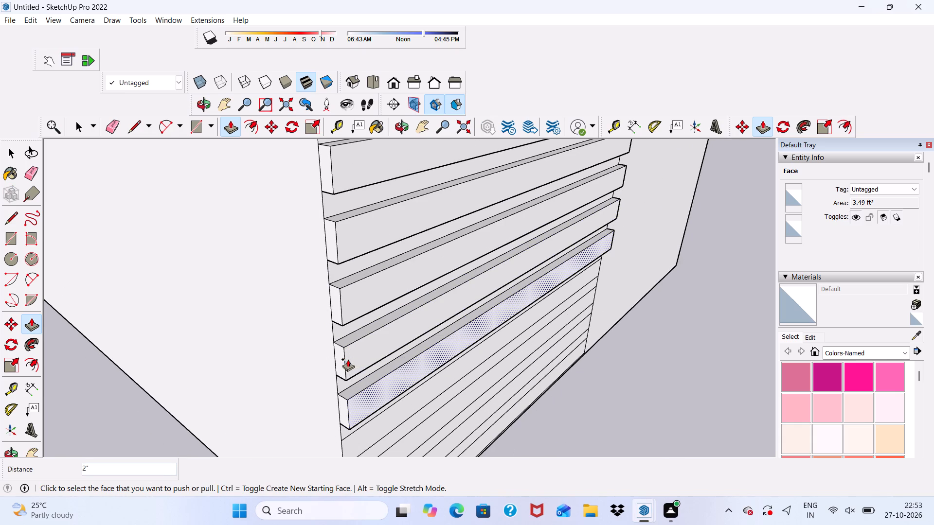
scroll(399, 247, down, 6)
scroll(431, 337, up, 6)
scroll(340, 365, up, 1)
click(338, 382)
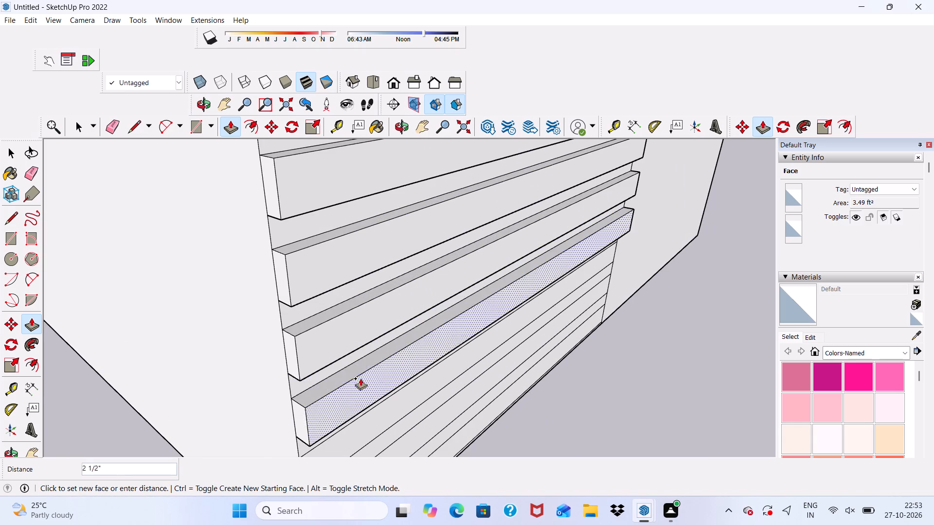
click(299, 351)
scroll(306, 312, down, 6)
scroll(334, 399, up, 2)
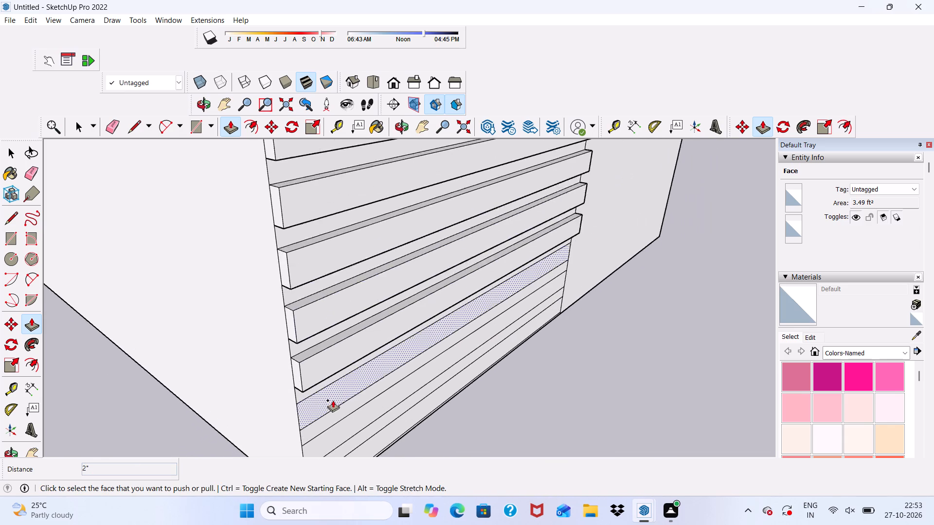
scroll(333, 400, up, 3)
click(325, 398)
click(288, 358)
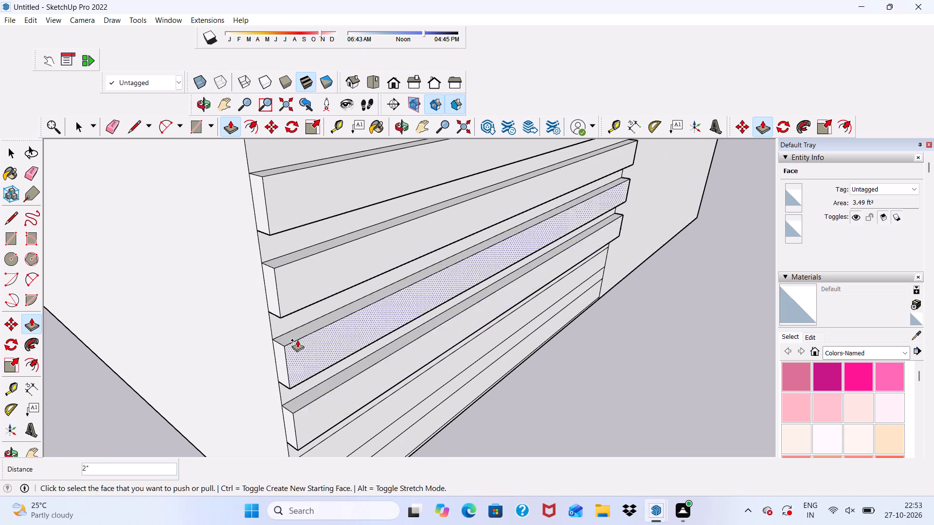
Push/Pull the two lowest alternate strips near the base of the ground-floor wall outward by 2".
scroll(299, 336, down, 6)
scroll(350, 415, up, 5)
click(307, 403)
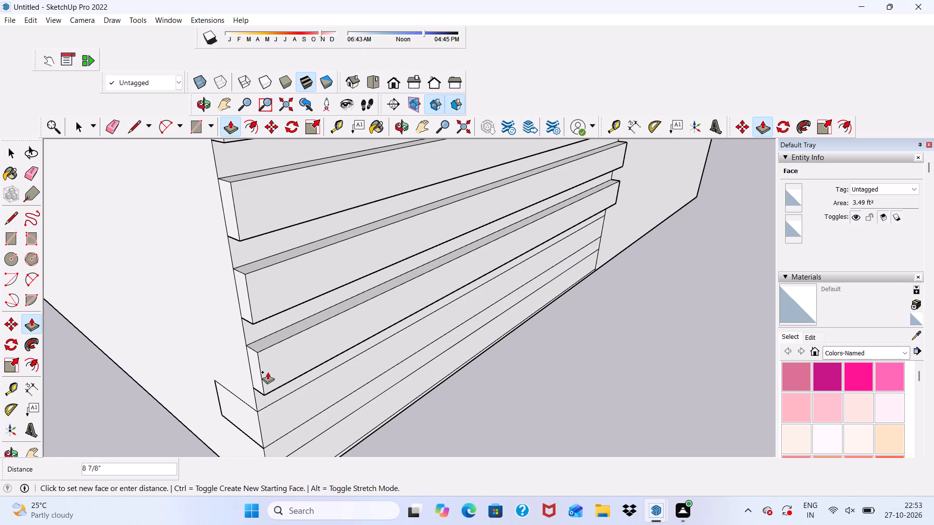
scroll(263, 358, up, 3)
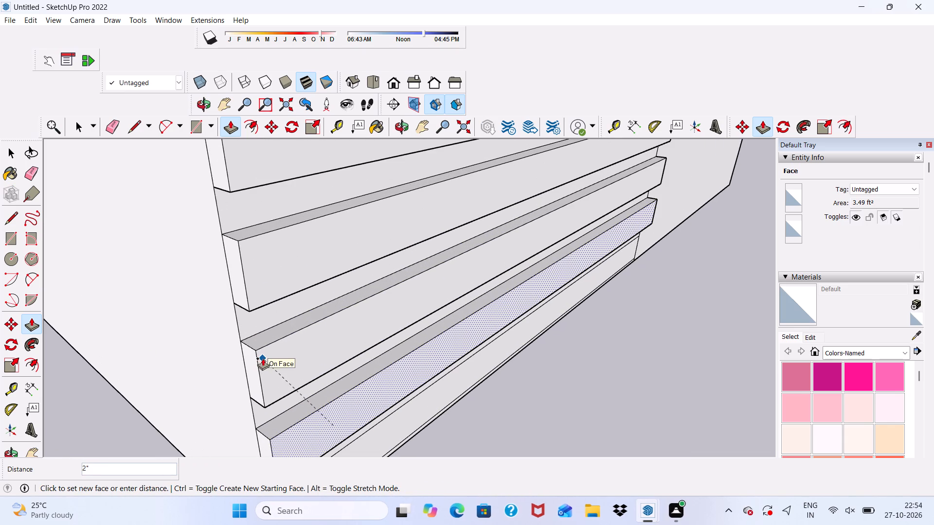
click(263, 358)
scroll(277, 338, down, 6)
scroll(349, 413, up, 5)
click(341, 421)
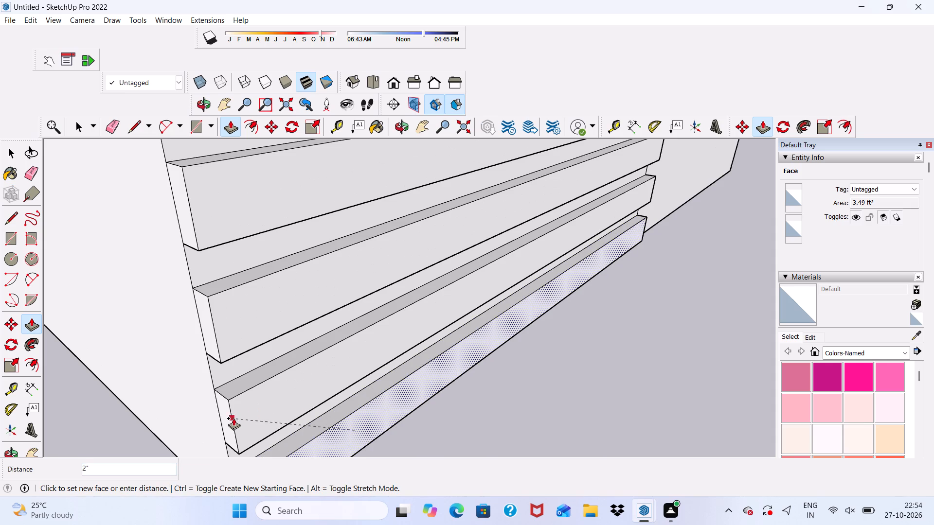
click(233, 418)
scroll(303, 318, down, 10)
middle_drag(359, 369, 150, 367)
scroll(425, 322, up, 1)
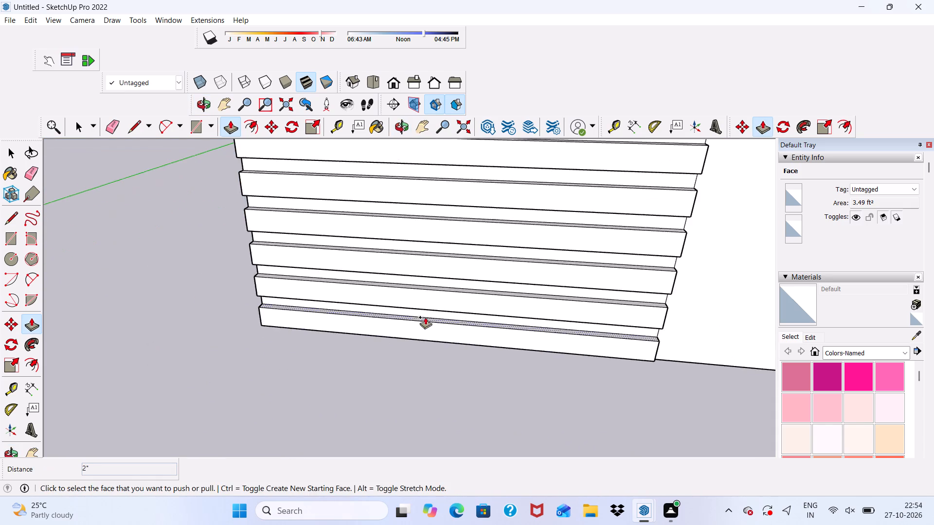
scroll(425, 317, down, 5)
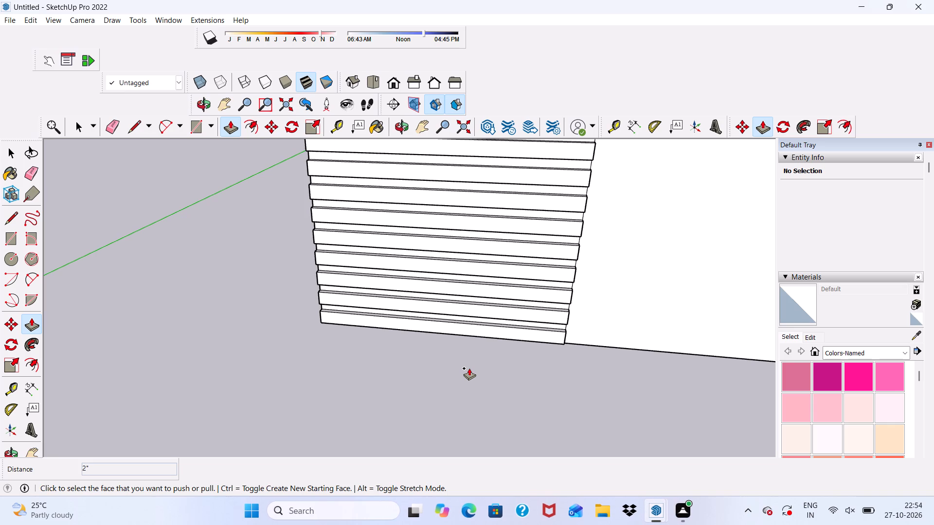
key(space)
Draw a rectangle about 6' 1" by 7' 5" on the plain wall beside the strips, from the projecting band's underside to the wall's base.
scroll(479, 429, down, 6)
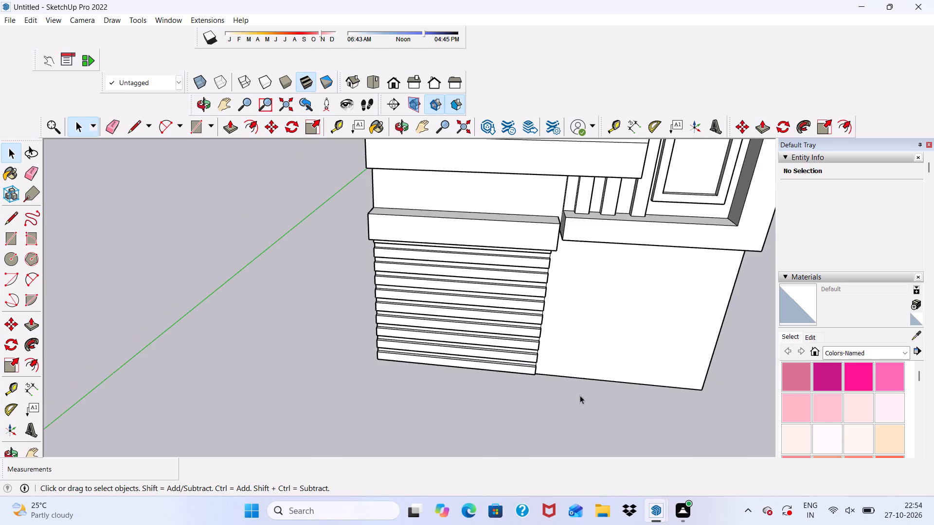
scroll(593, 386, up, 3)
scroll(575, 291, down, 4)
middle_drag(582, 316, 582, 171)
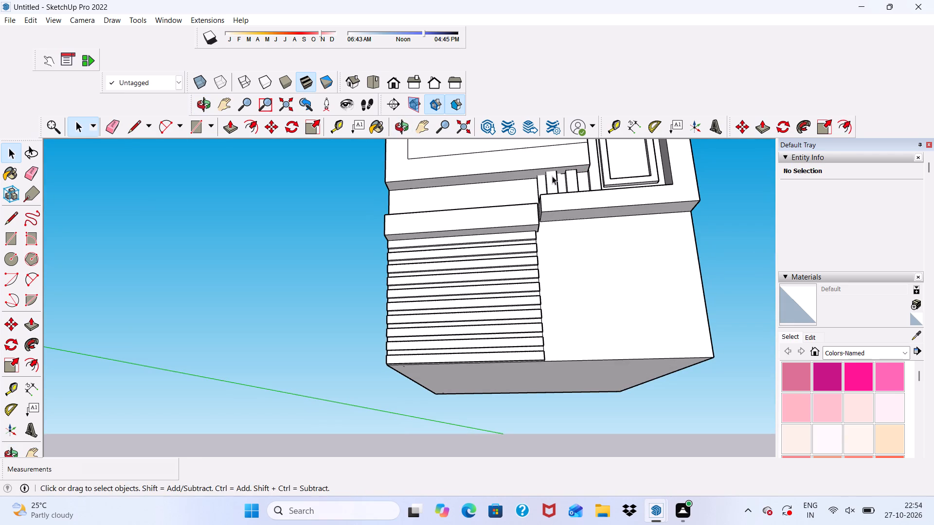
click(194, 119)
scroll(494, 282, up, 4)
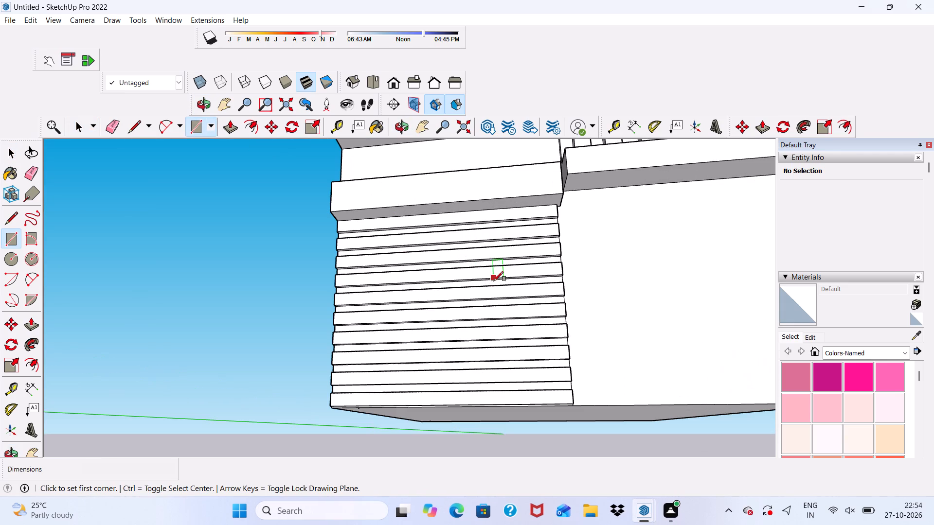
scroll(478, 208, up, 3)
scroll(639, 187, up, 3)
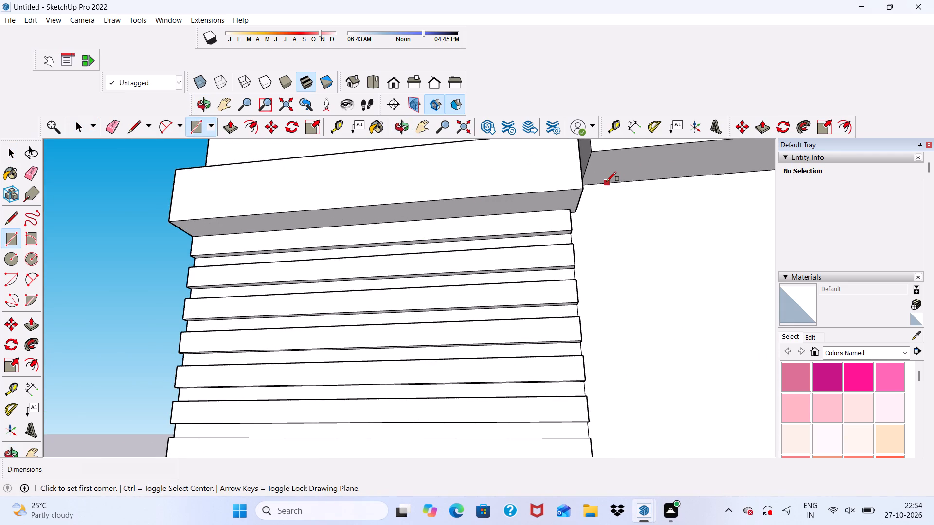
click(608, 183)
scroll(632, 234, down, 12)
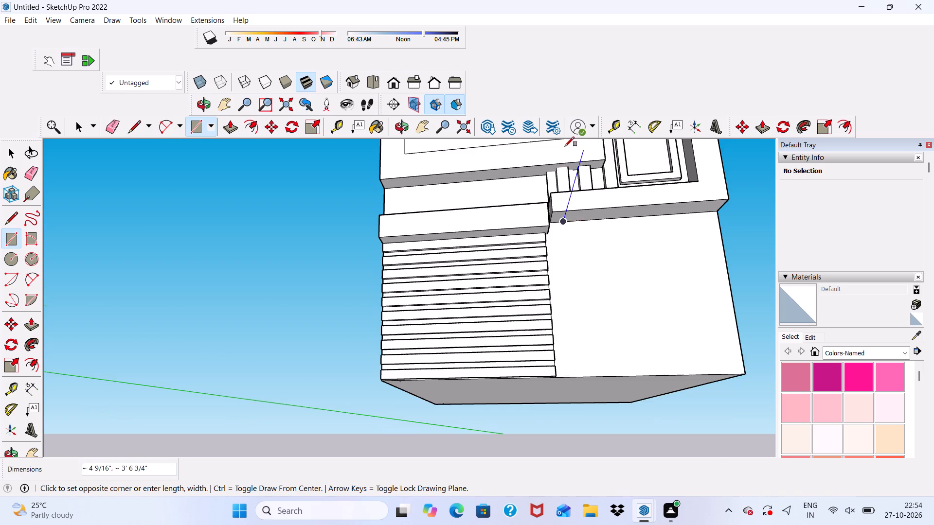
scroll(565, 146, down, 3)
scroll(647, 288, up, 1)
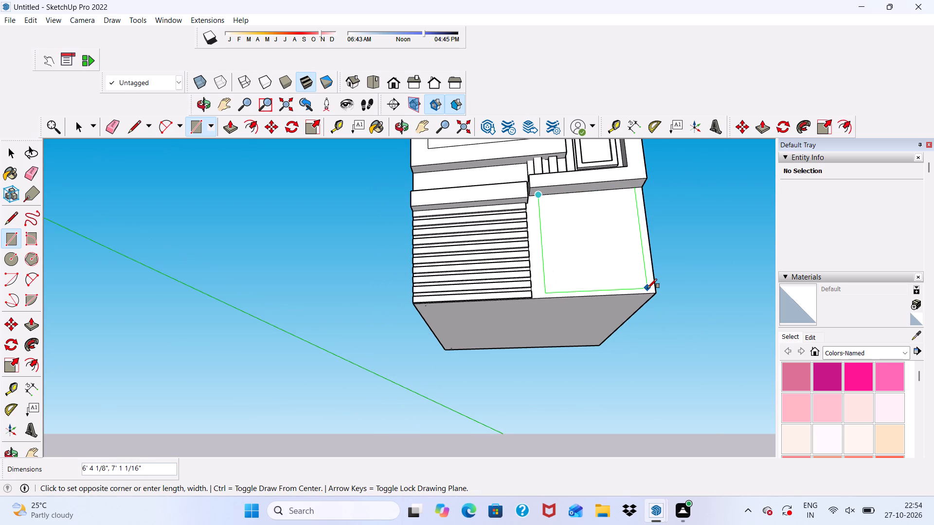
click(644, 291)
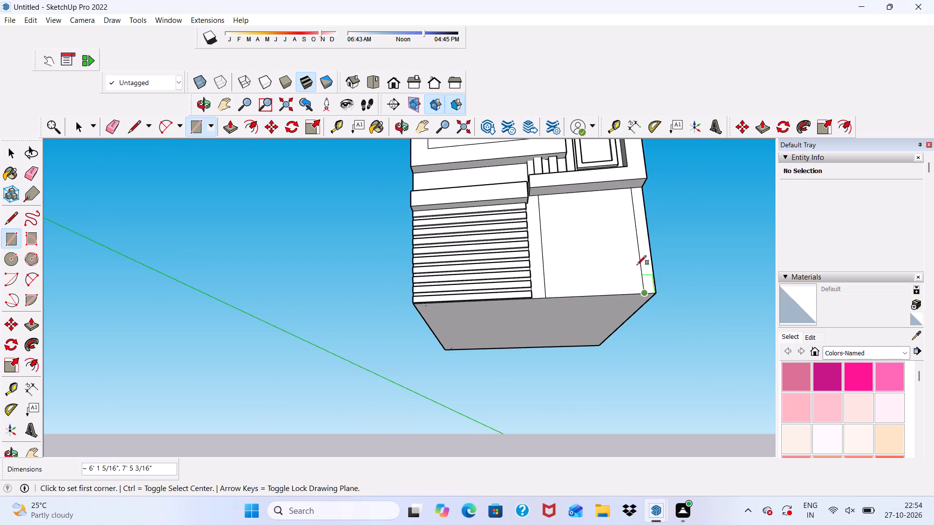
scroll(594, 225, down, 4)
middle_drag(592, 241, 596, 327)
drag(592, 247, 596, 324)
key(space)
Examine the ground-floor front with its raised strips and the new rectangle on the plain wall.
scroll(571, 292, up, 4)
middle_drag(569, 278, 579, 317)
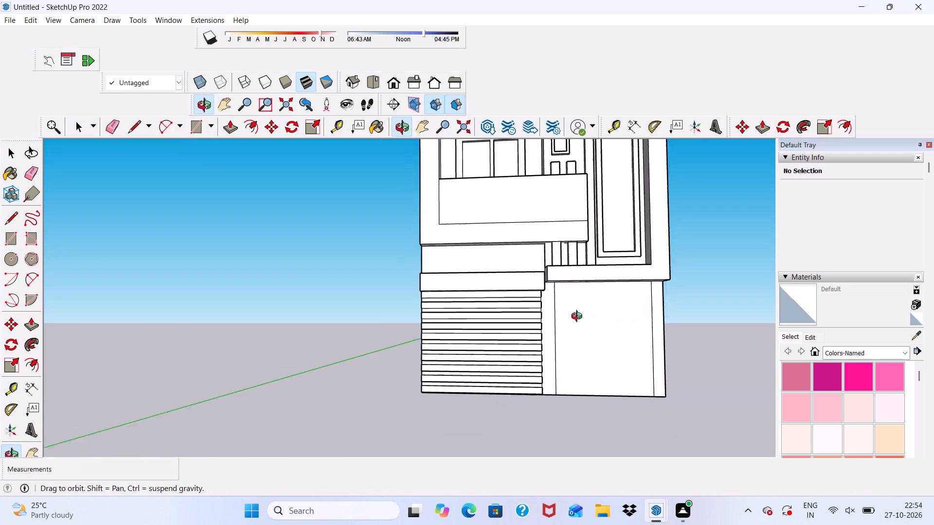
middle_drag(579, 317, 579, 326)
scroll(578, 326, up, 5)
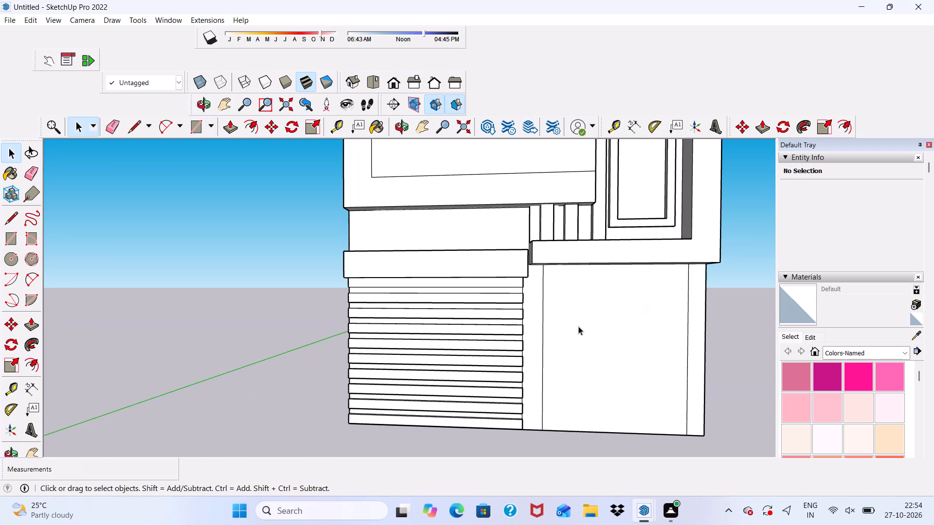
scroll(578, 326, down, 6)
middle_drag(578, 326, 587, 270)
middle_drag(590, 287, 594, 353)
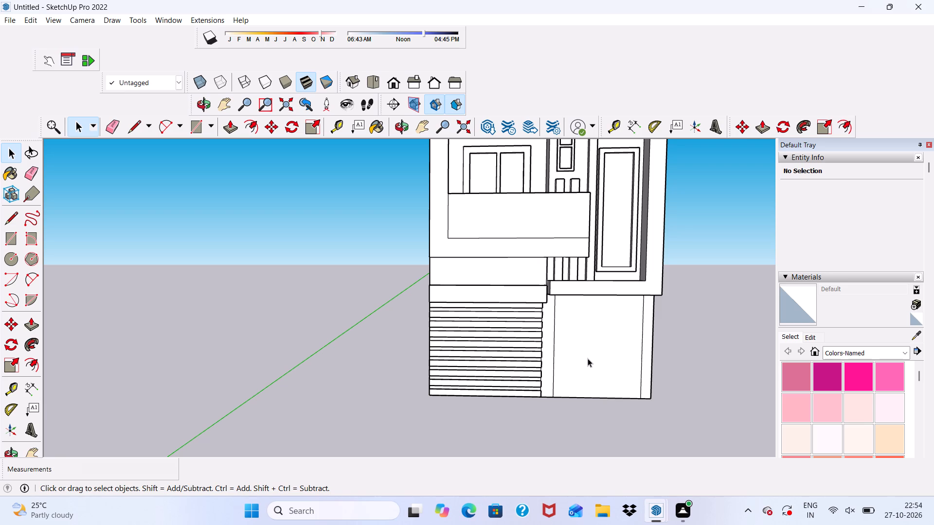
scroll(612, 321, up, 1)
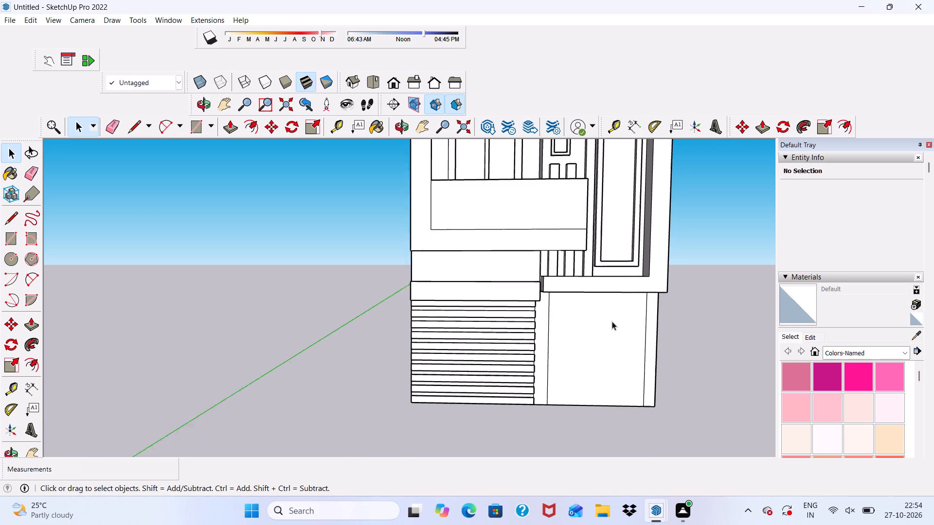
scroll(612, 321, up, 2)
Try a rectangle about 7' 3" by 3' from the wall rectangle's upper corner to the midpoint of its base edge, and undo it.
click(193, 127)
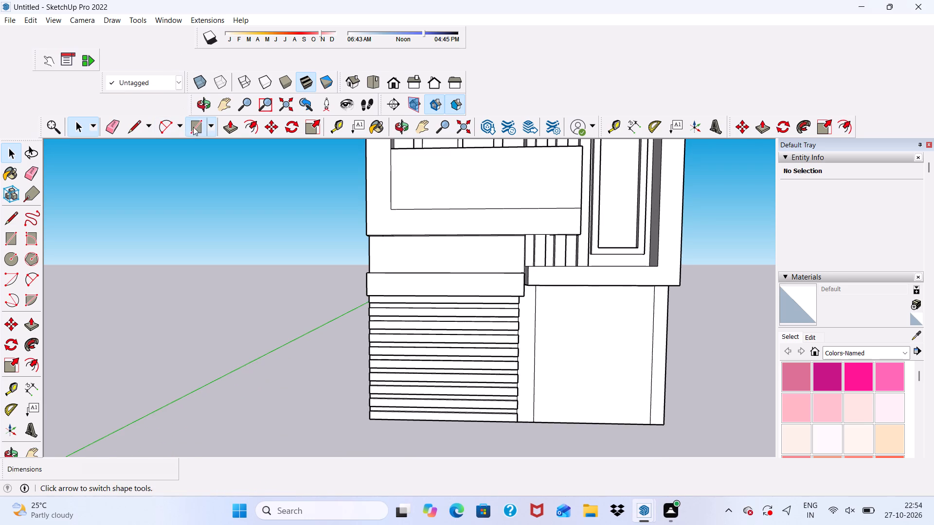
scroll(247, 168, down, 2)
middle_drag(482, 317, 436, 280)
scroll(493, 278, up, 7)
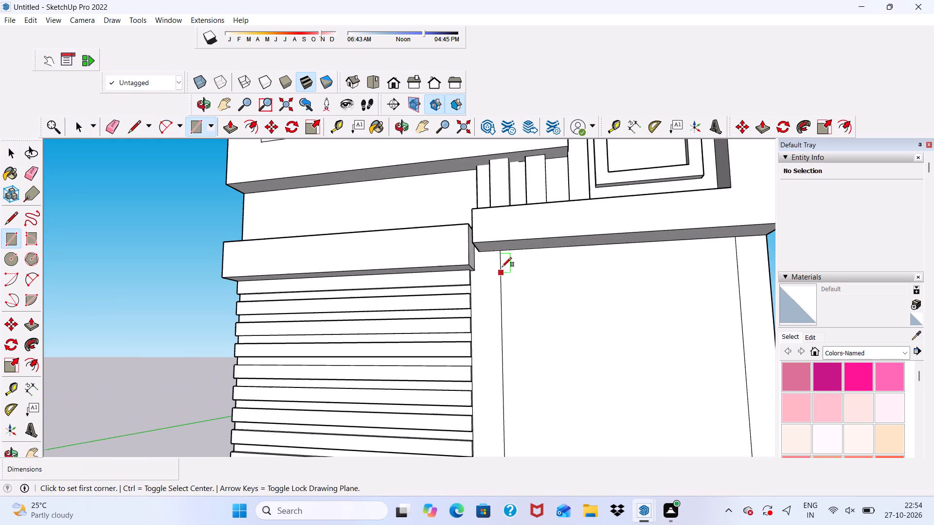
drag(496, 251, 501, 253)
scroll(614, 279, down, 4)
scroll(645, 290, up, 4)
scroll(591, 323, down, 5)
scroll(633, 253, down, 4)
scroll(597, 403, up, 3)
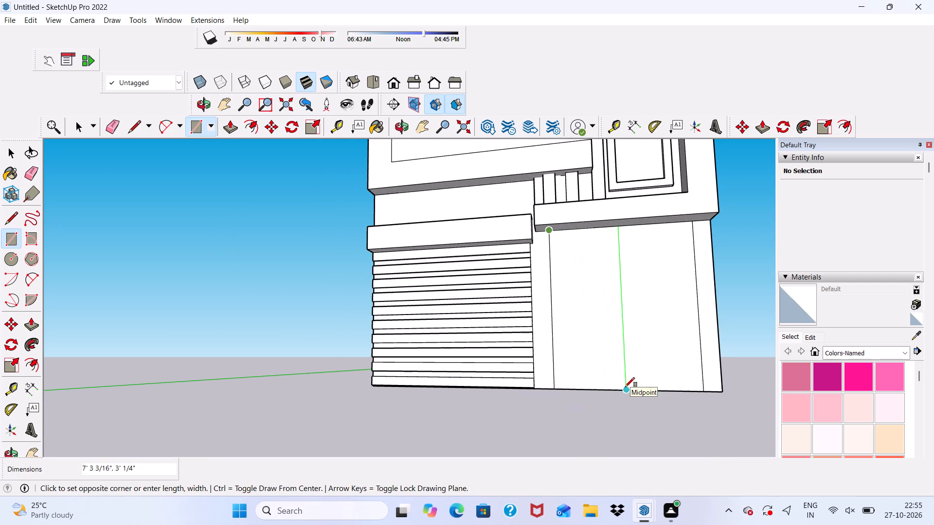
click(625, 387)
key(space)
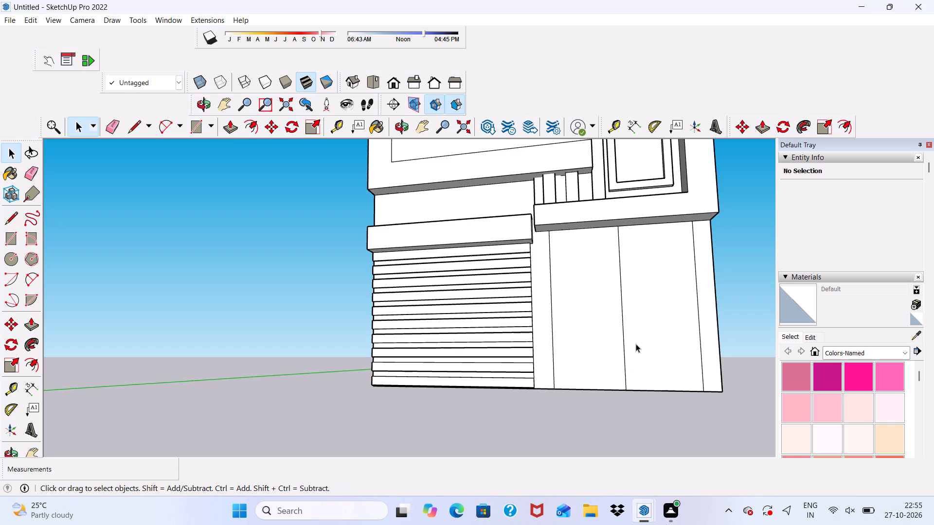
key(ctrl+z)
Offset the outline of the large rectangular face on the plain ground-floor wall inward by 6".
click(636, 344)
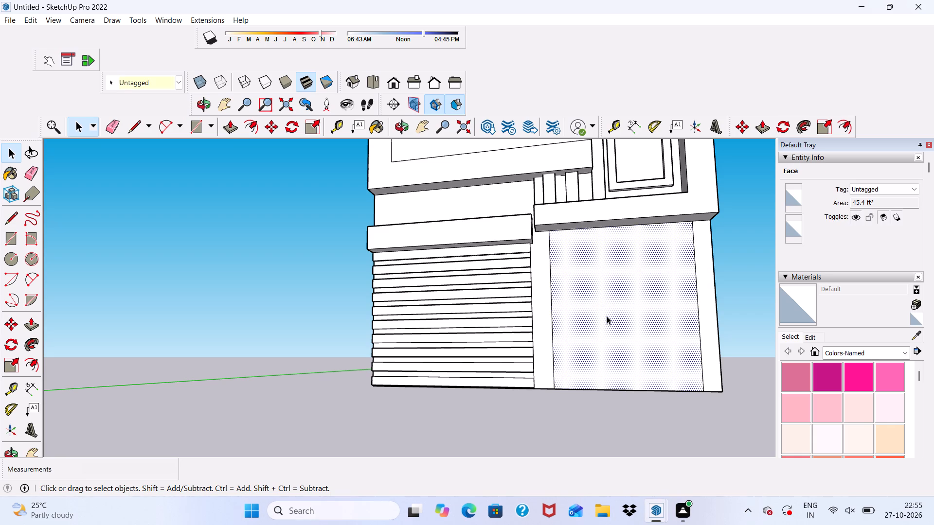
key(space)
click(523, 419)
click(251, 130)
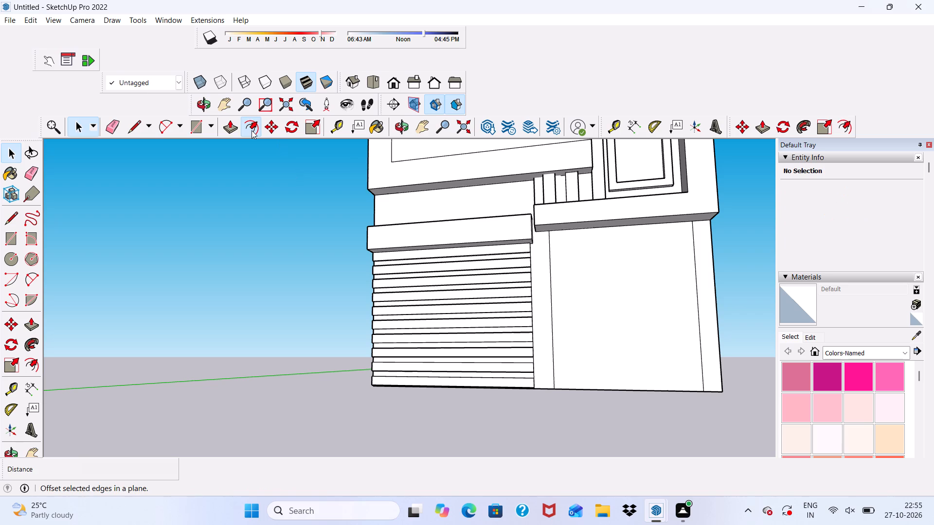
click(569, 276)
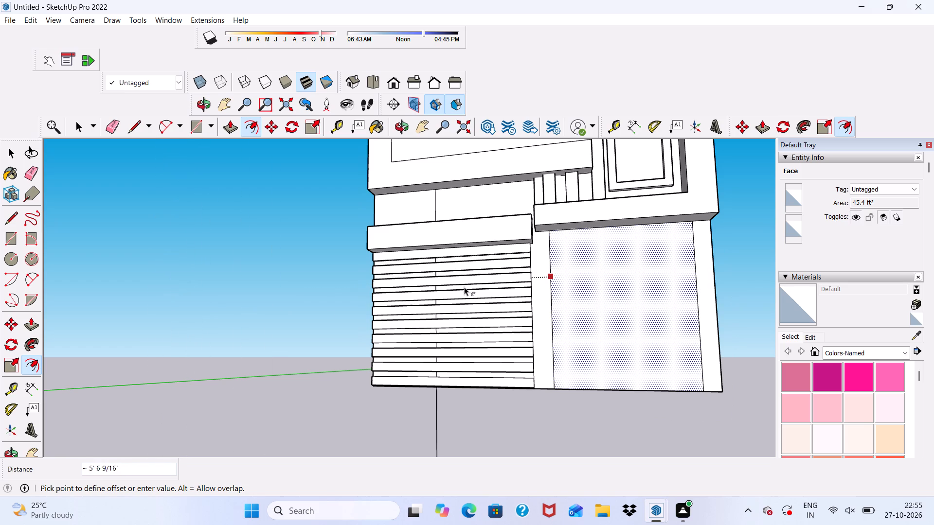
key(9)
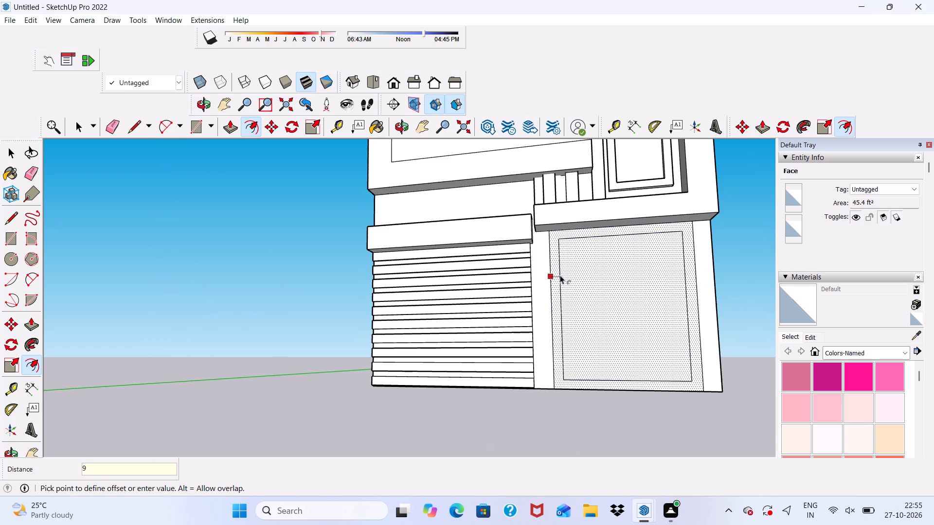
key(BackSpace)
text(6")
key(Return)
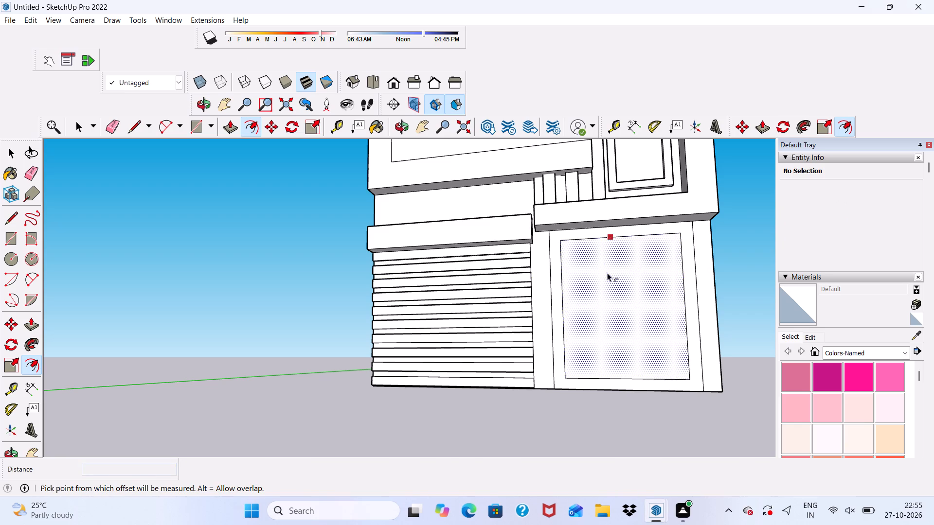
Draw a 6" vertical line from each lower corner of the offset outline down to the wall's base.
scroll(603, 257, up, 3)
scroll(586, 254, down, 5)
scroll(571, 205, down, 5)
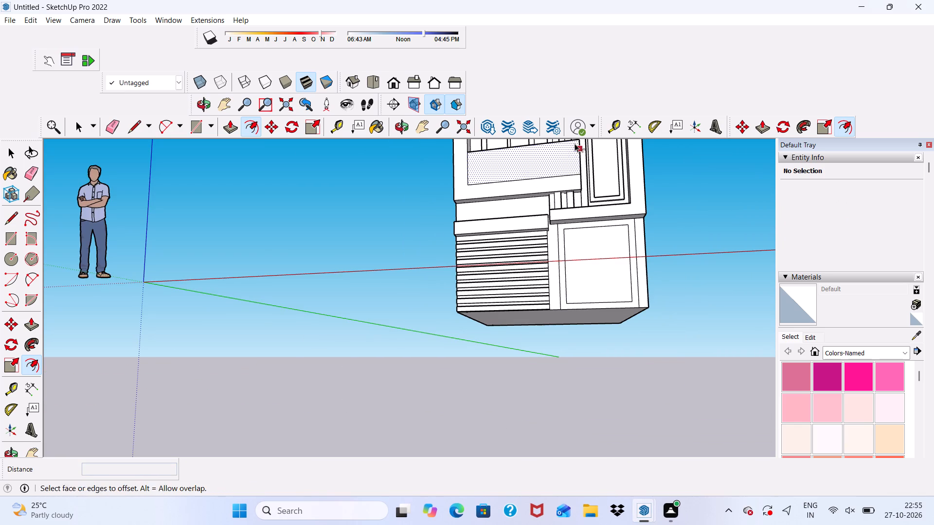
key(space)
scroll(574, 192, up, 10)
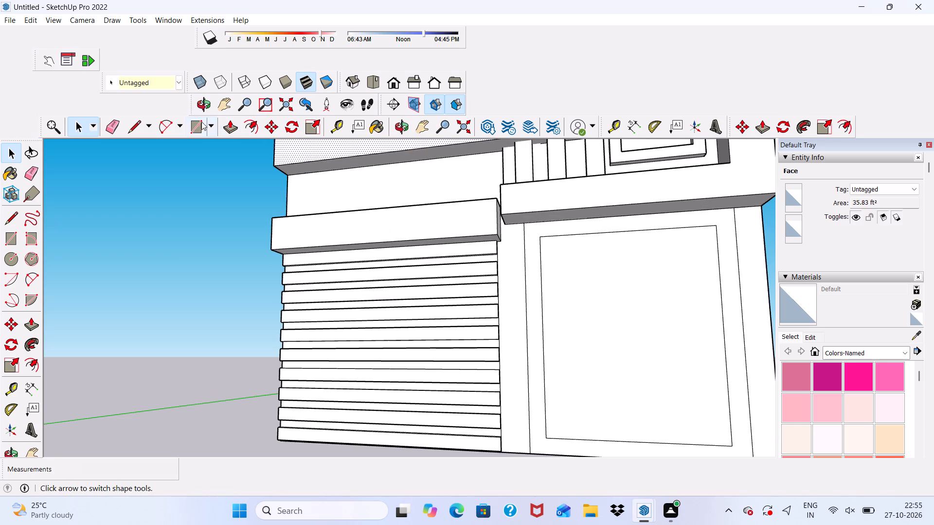
scroll(255, 118, down, 4)
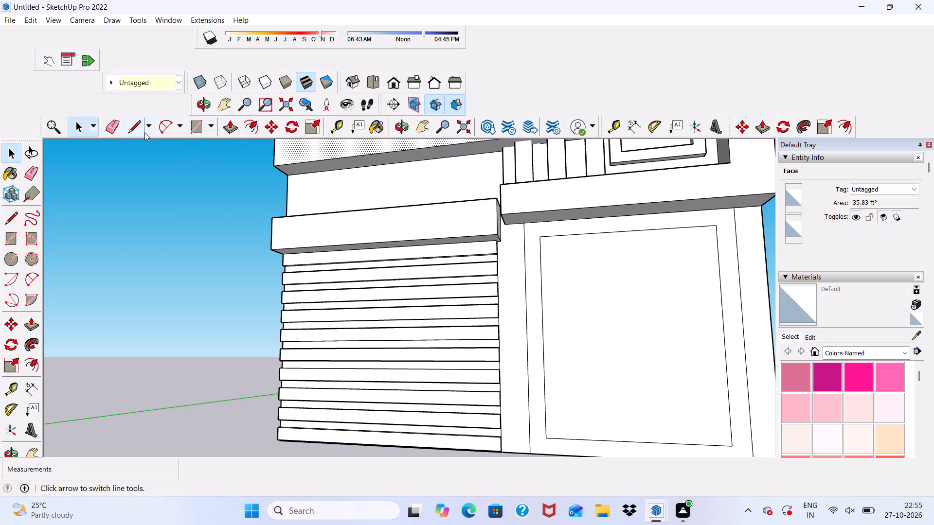
click(131, 133)
scroll(231, 186, down, 4)
scroll(462, 360, up, 4)
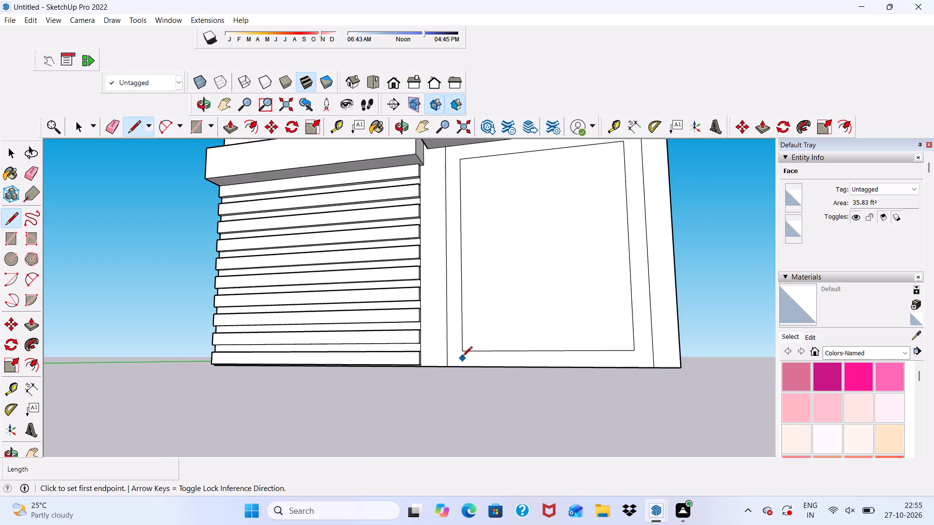
click(461, 350)
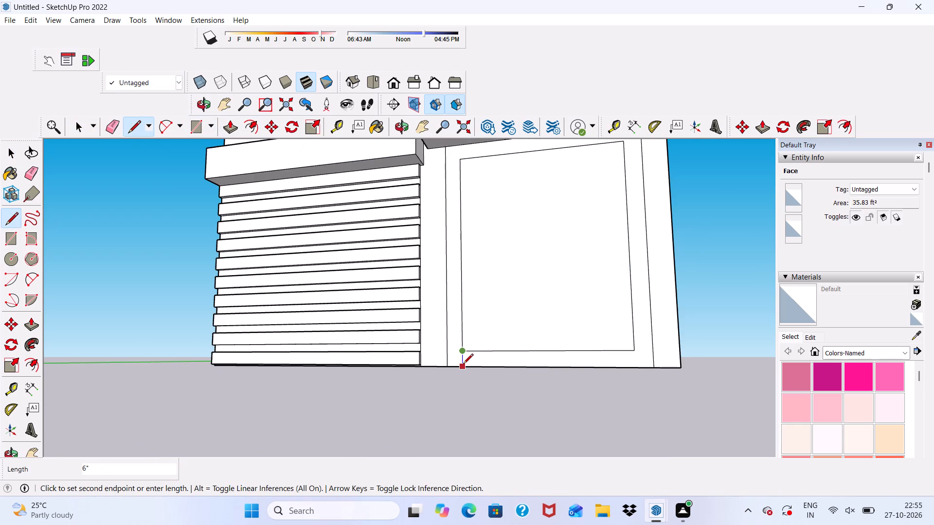
click(463, 365)
click(630, 351)
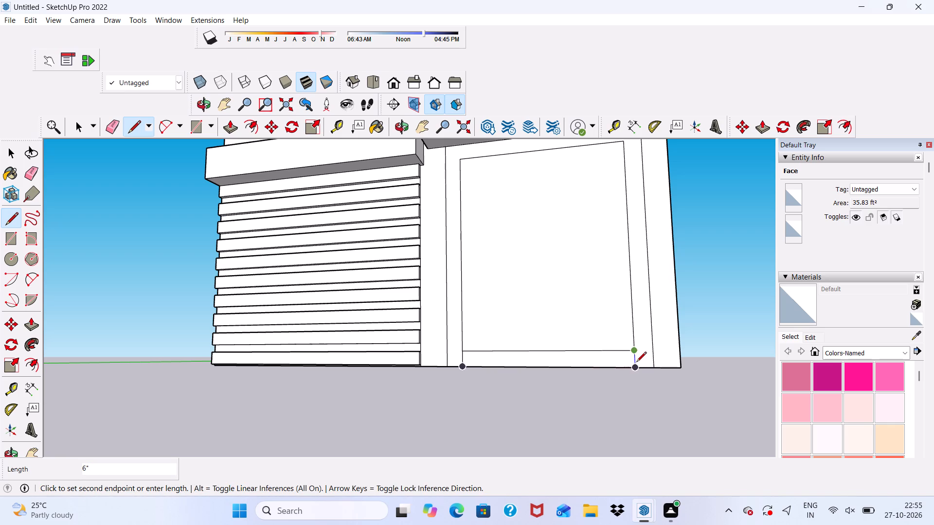
click(636, 363)
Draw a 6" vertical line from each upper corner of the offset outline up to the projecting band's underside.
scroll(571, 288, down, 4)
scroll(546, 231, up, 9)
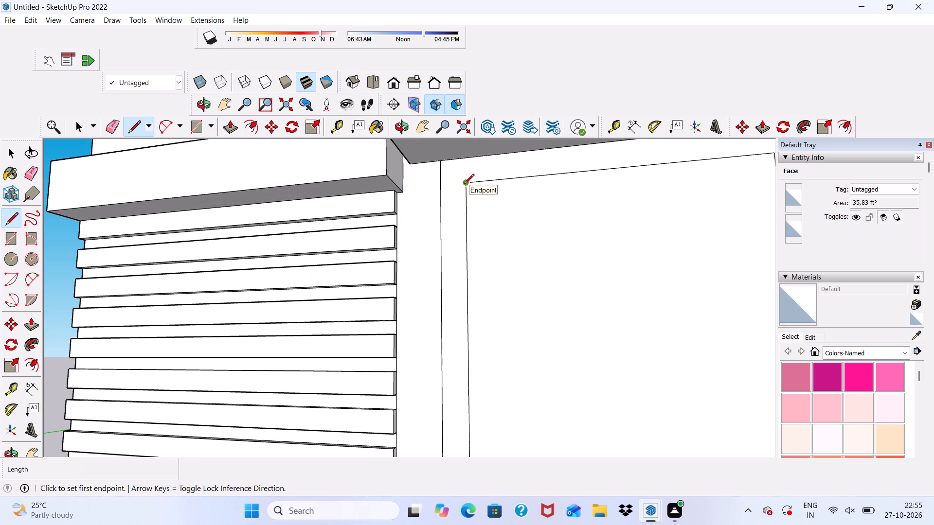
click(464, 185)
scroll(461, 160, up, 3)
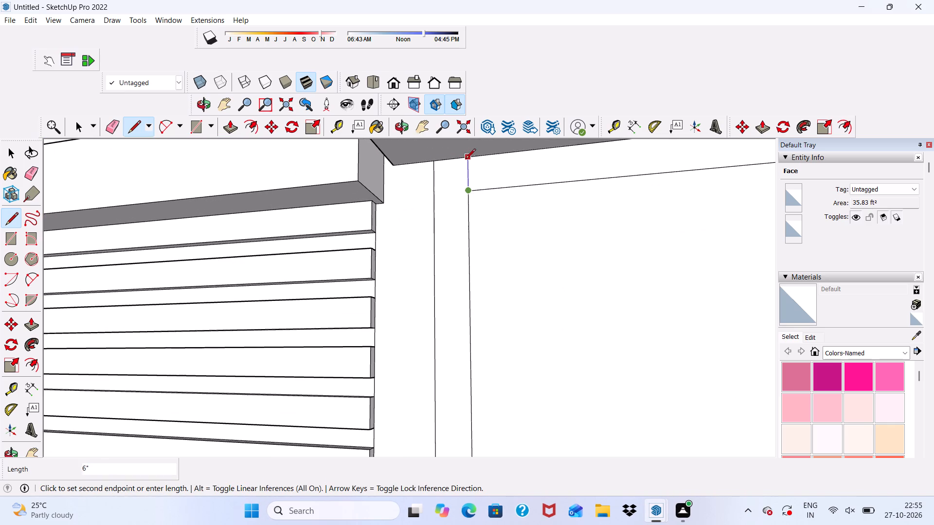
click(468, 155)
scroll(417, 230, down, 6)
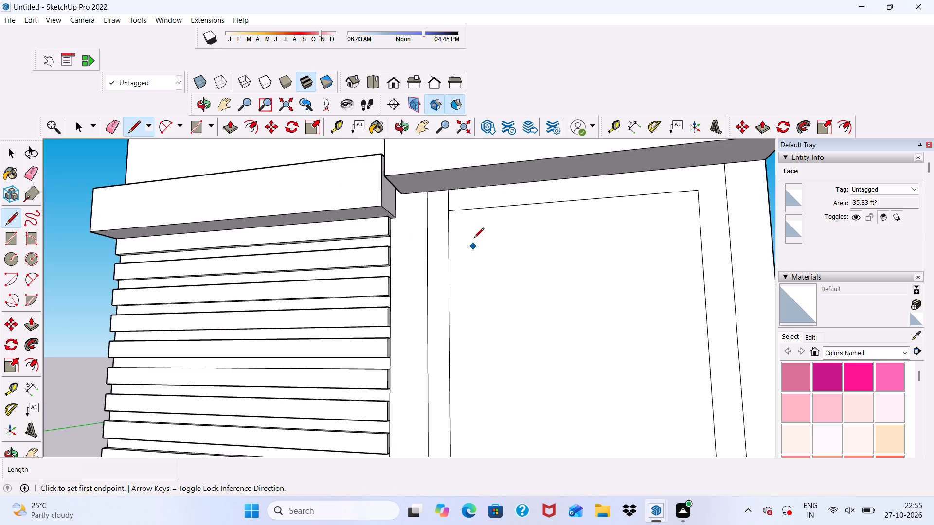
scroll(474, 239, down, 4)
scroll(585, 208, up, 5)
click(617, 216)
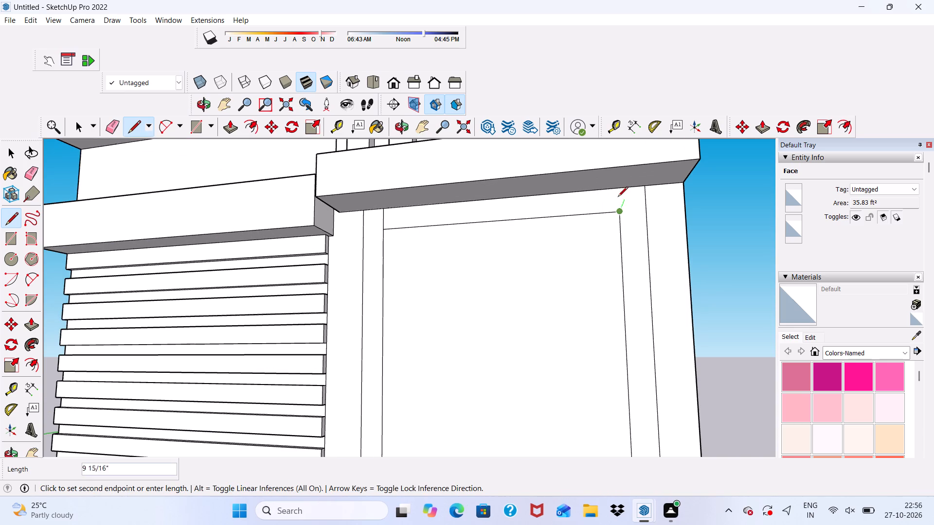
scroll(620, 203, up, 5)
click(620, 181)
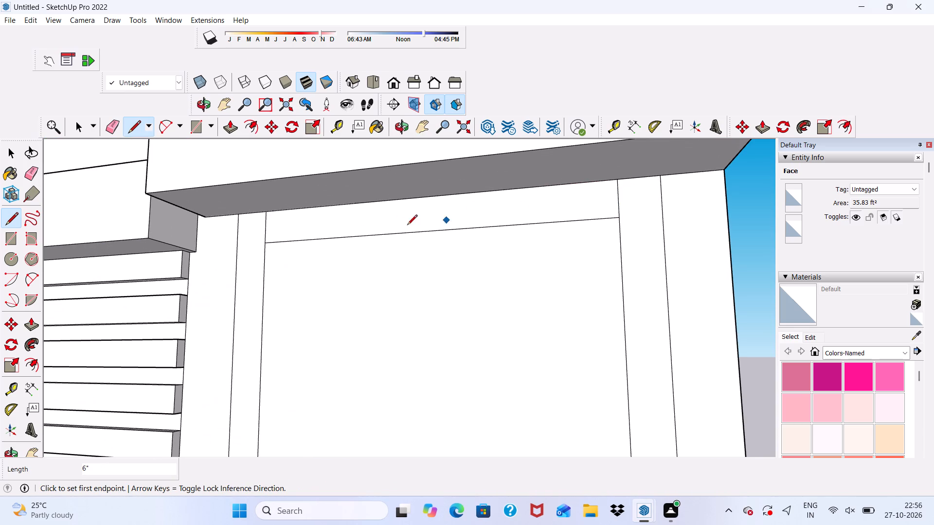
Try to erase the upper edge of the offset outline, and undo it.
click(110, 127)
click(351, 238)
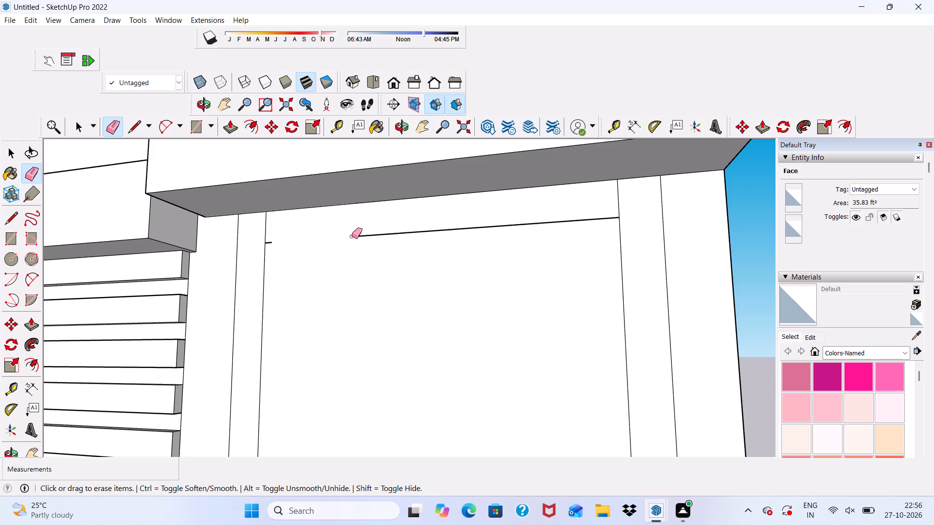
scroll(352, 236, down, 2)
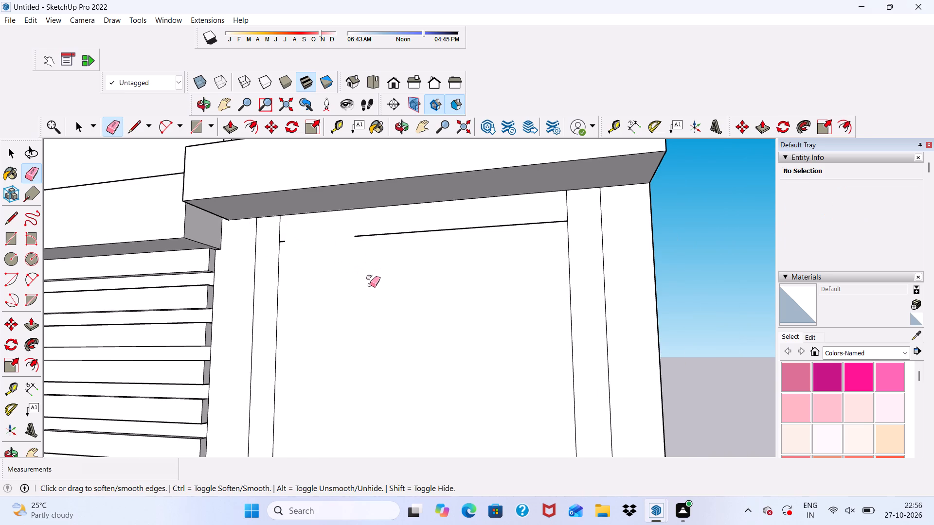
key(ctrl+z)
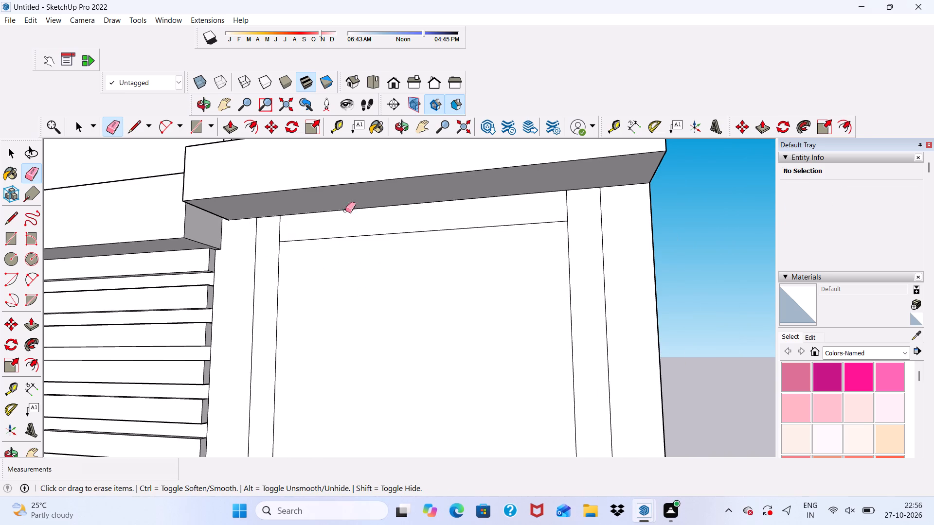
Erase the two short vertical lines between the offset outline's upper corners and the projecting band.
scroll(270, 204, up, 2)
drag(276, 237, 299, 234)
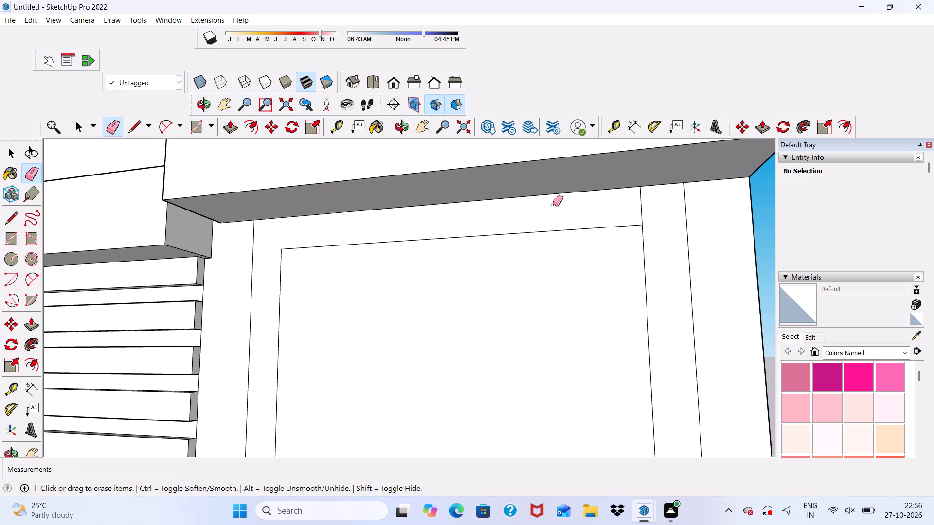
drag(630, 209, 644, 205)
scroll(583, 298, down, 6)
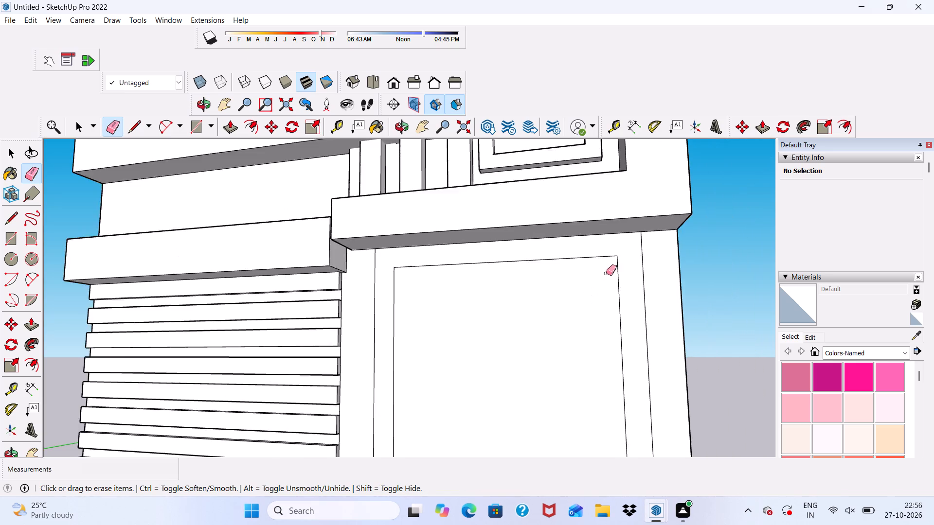
Erase the lower edge of the offset outline so the inner face reaches the wall's base.
scroll(606, 273, down, 9)
scroll(570, 355, down, 1)
scroll(519, 475, up, 7)
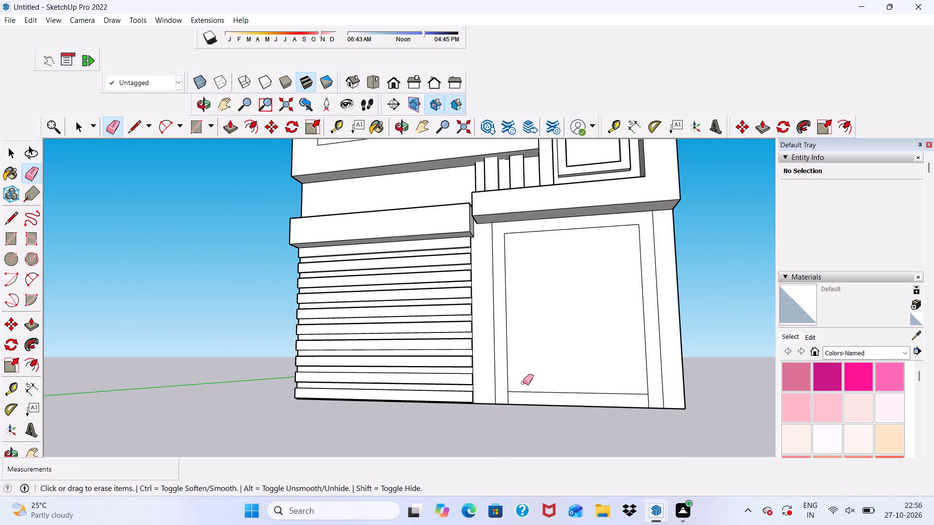
drag(523, 383, 527, 398)
scroll(517, 386, down, 5)
Push/Pull the frame face around the inner opening outward by 3".
key(space)
scroll(548, 319, up, 5)
scroll(648, 243, up, 4)
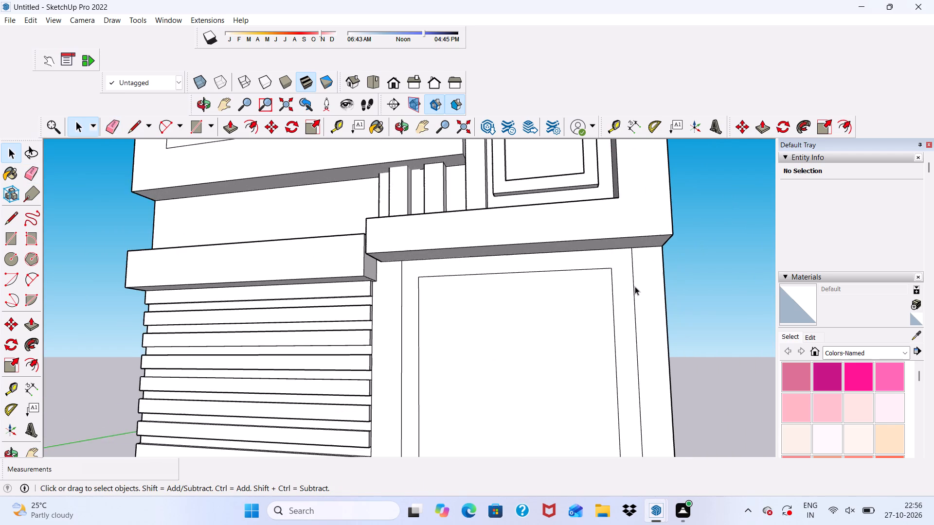
scroll(635, 286, up, 1)
click(625, 282)
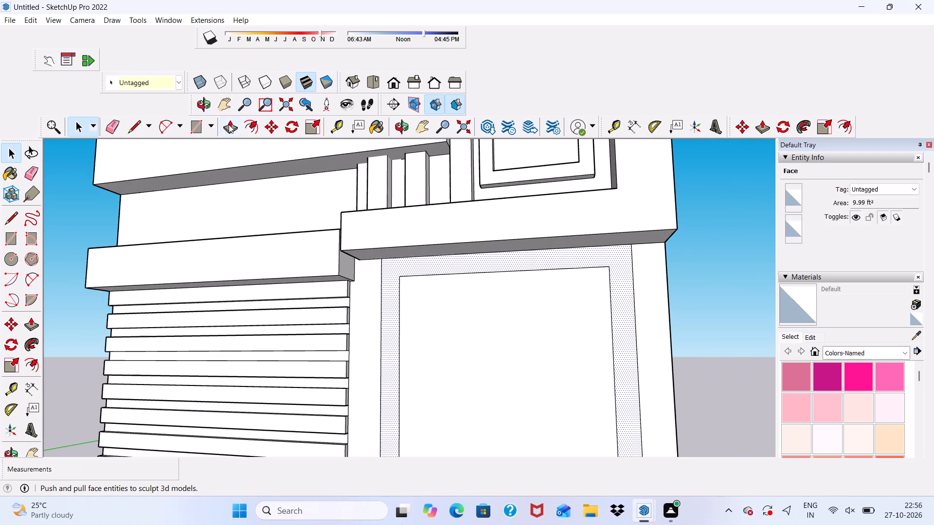
click(235, 122)
scroll(359, 337, up, 2)
click(399, 302)
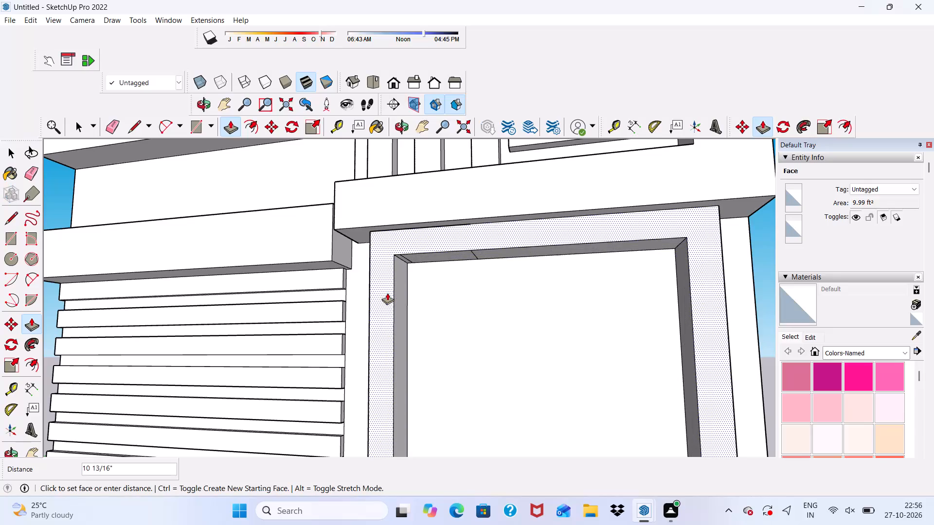
key(3)
key(shift+quotedbl)
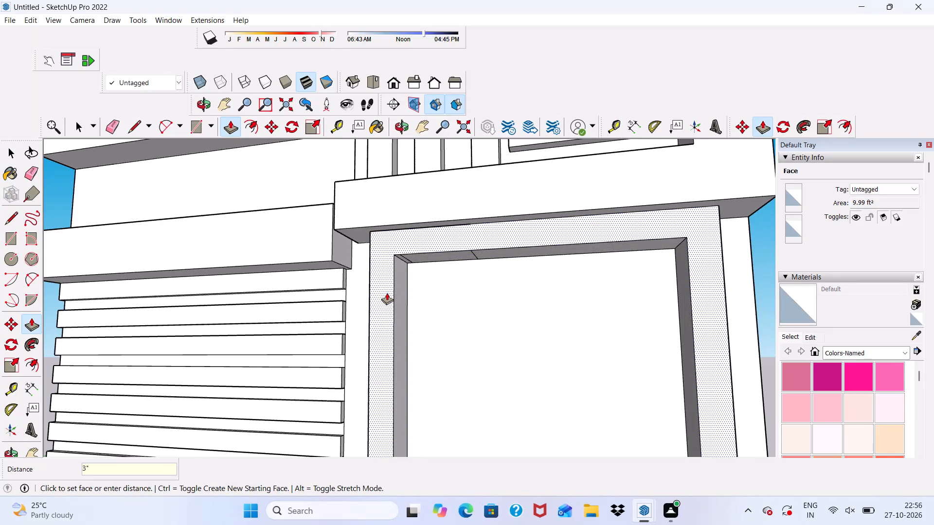
key(Return)
scroll(387, 293, down, 7)
key(space)
Draw a rectangle about 6' 11" by 2' 7" inside the frame, from the upper corner beside the strips to the base edge's midpoint.
scroll(483, 328, up, 5)
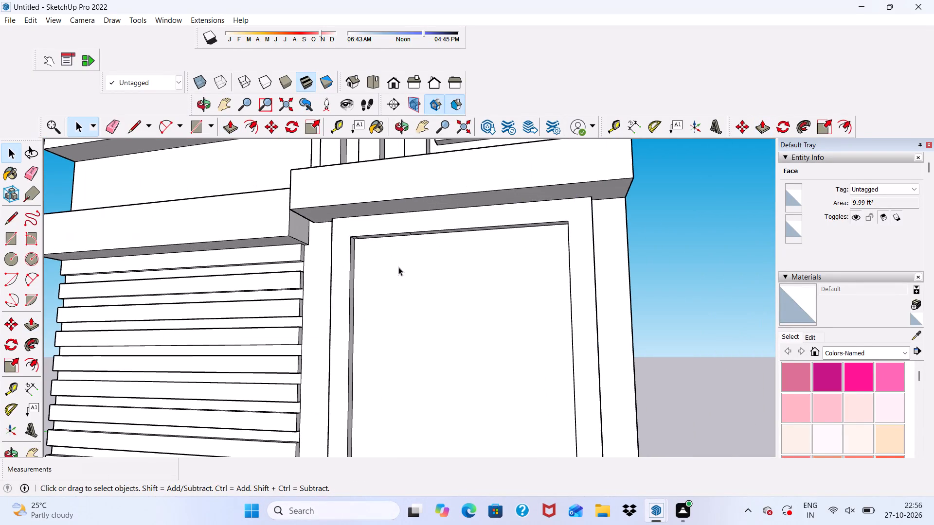
click(193, 131)
middle_drag(408, 258, 412, 241)
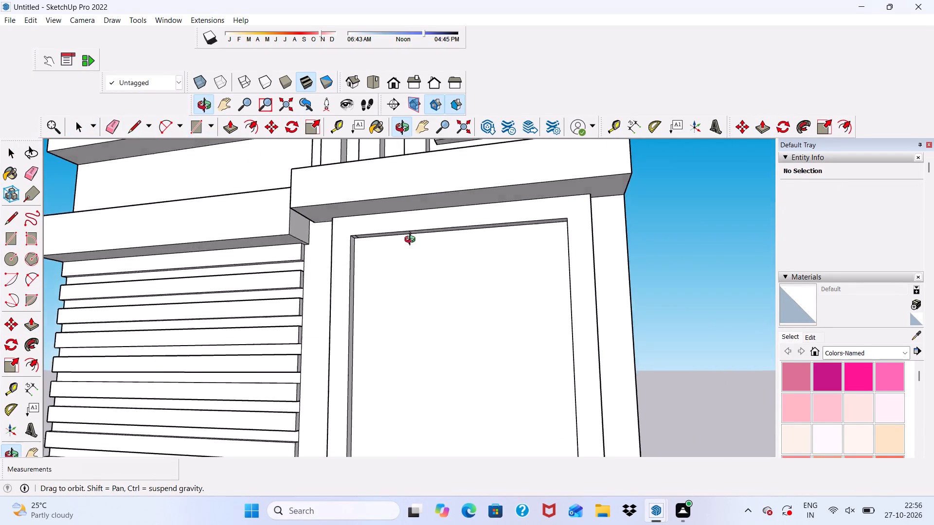
middle_drag(412, 241, 429, 209)
scroll(396, 255, up, 7)
scroll(358, 229, up, 4)
click(340, 209)
scroll(450, 224, down, 5)
scroll(430, 169, down, 2)
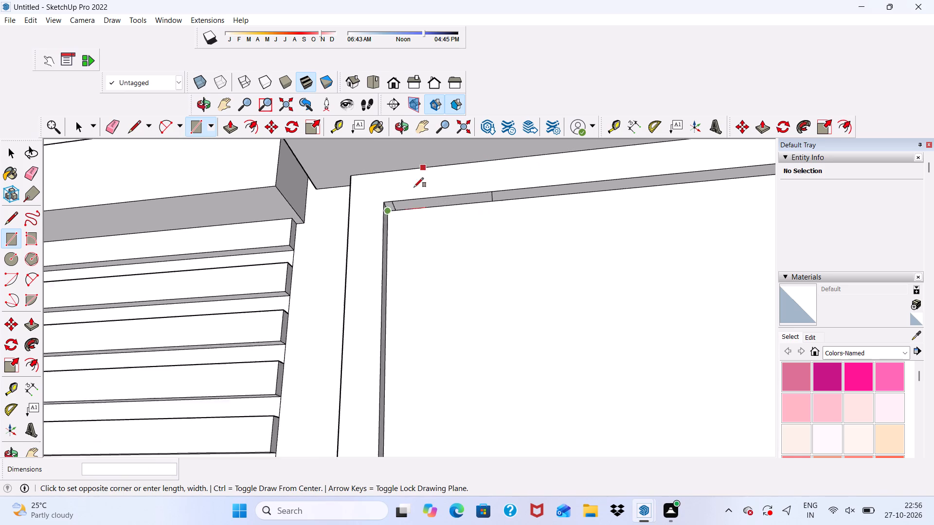
scroll(414, 187, down, 9)
scroll(573, 215, down, 3)
scroll(553, 298, down, 2)
scroll(567, 346, up, 2)
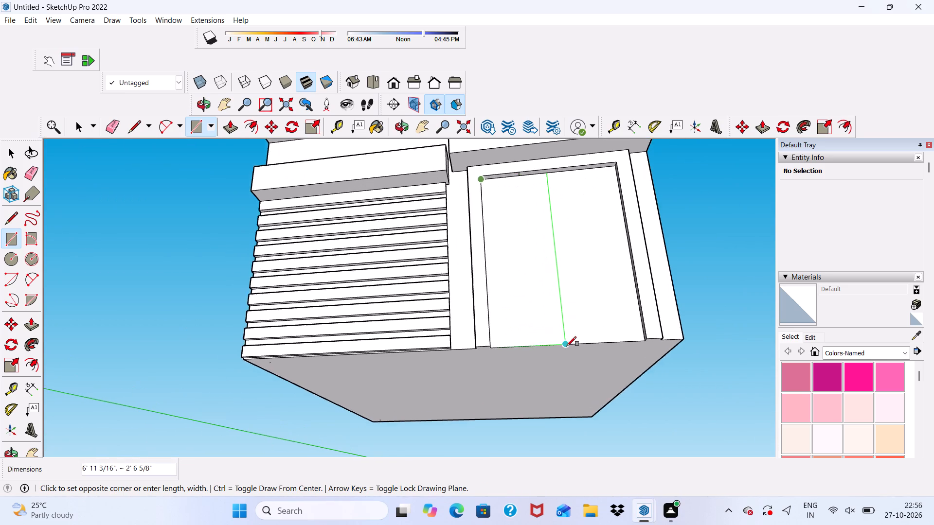
scroll(567, 346, up, 2)
click(568, 342)
Push/Pull the half of the framed panel nearest the strips outward by about 1 7/16".
middle_drag(609, 160, 610, 168)
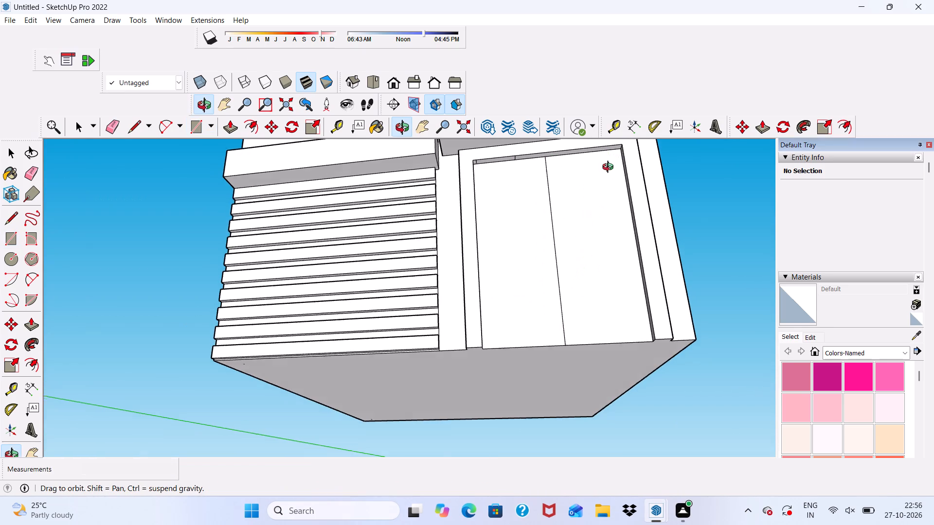
middle_drag(610, 168, 593, 238)
key(space)
click(511, 228)
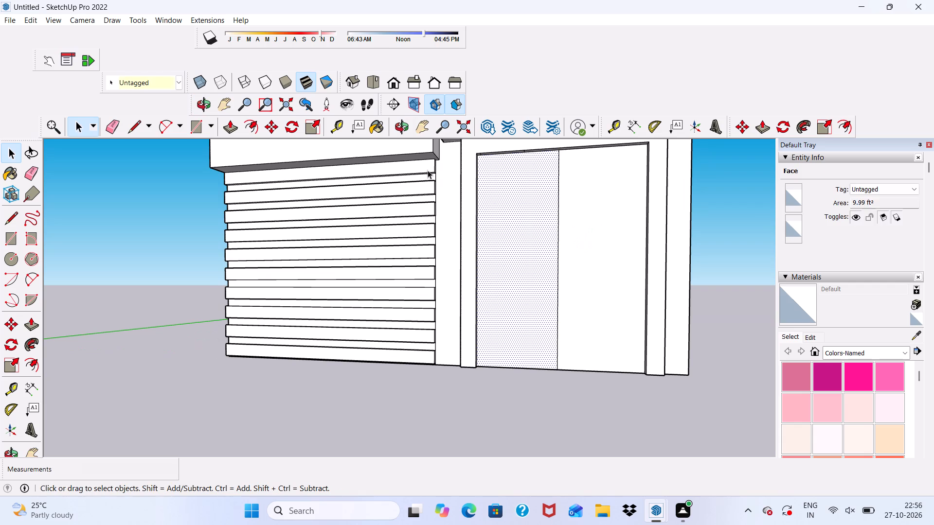
click(230, 122)
click(517, 204)
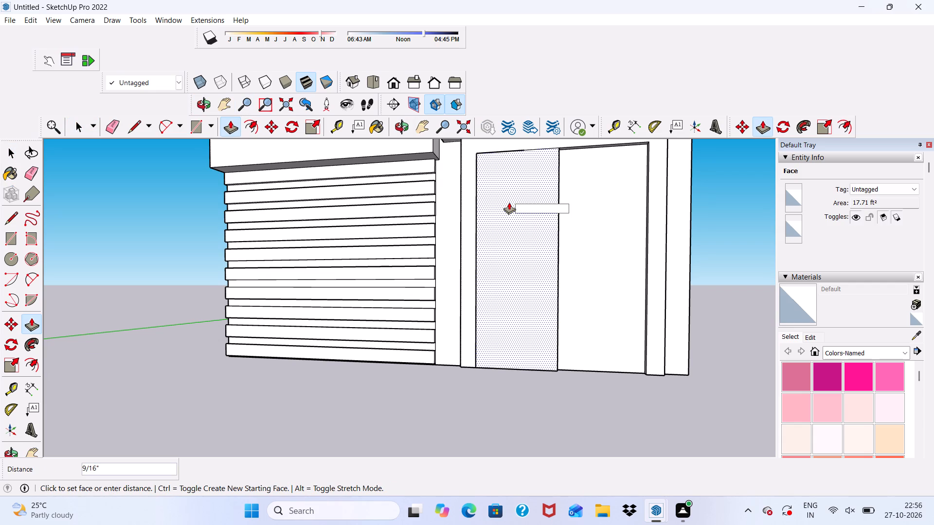
scroll(509, 202, up, 6)
scroll(509, 202, down, 1)
middle_drag(509, 202, 510, 210)
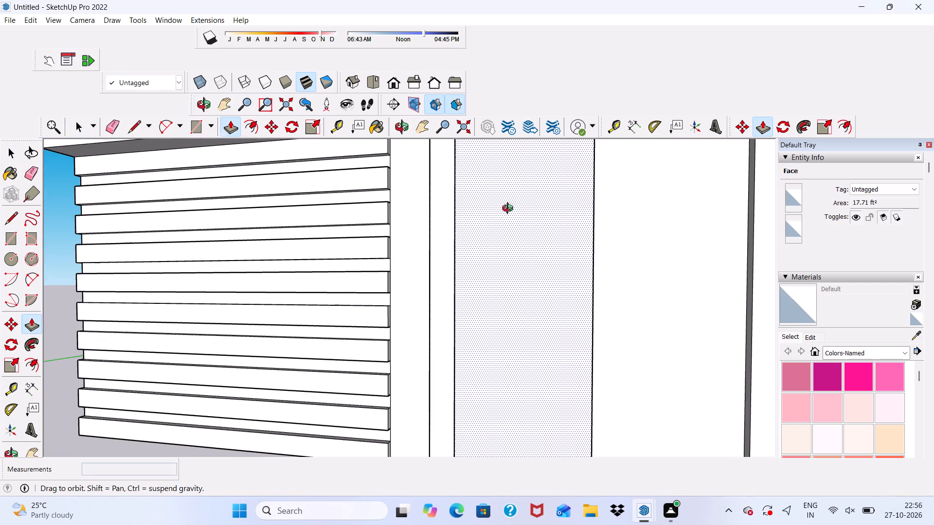
middle_drag(510, 210, 449, 322)
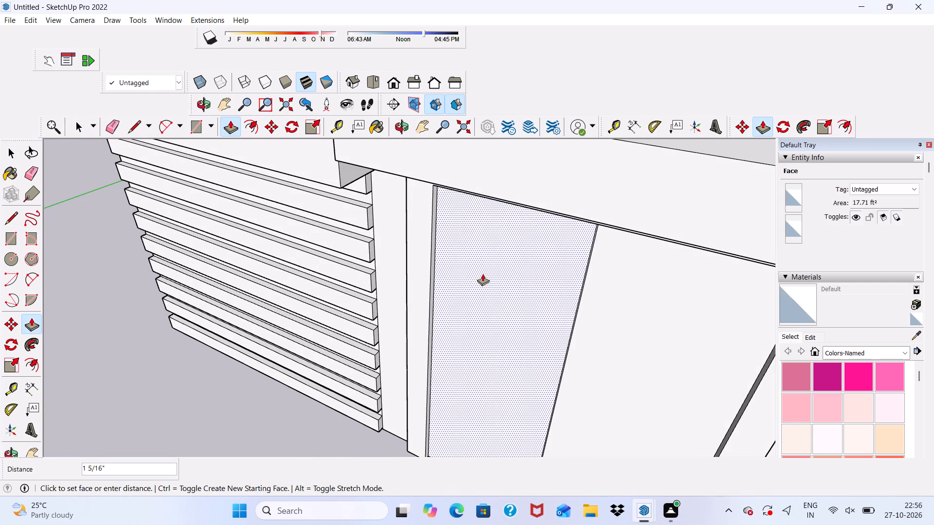
click(483, 274)
scroll(490, 273, down, 2)
middle_drag(498, 275, 466, 200)
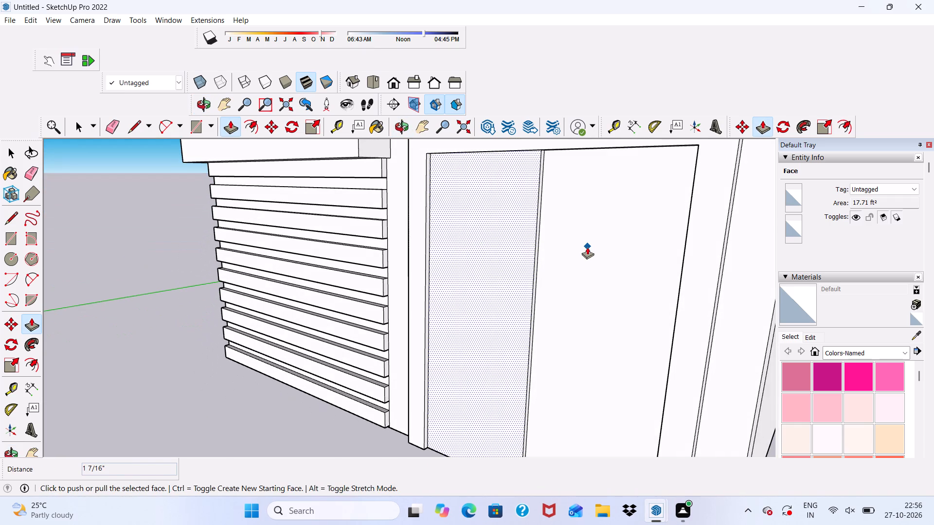
Push/Pull the other half of the framed panel outward, flush with the half nearest the strips.
key(space)
scroll(565, 244, down, 2)
middle_drag(565, 244, 615, 235)
click(599, 238)
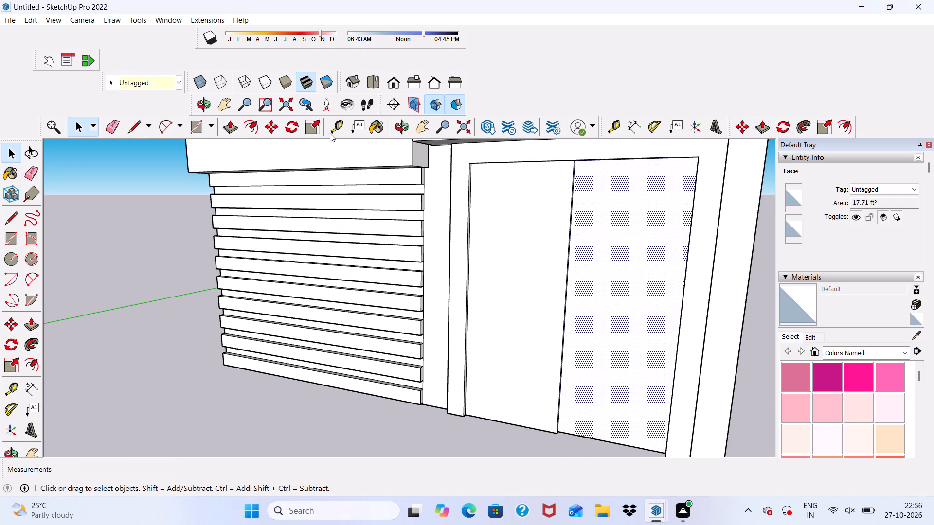
click(234, 126)
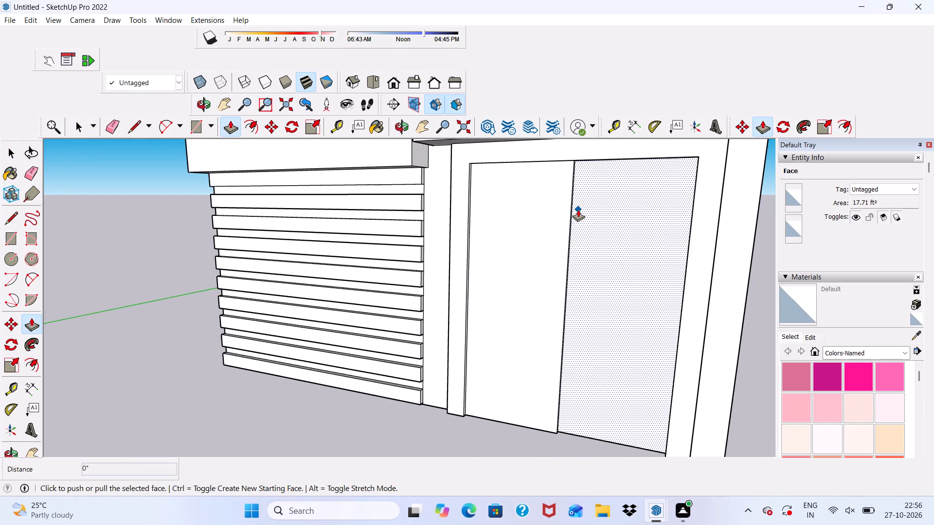
click(578, 210)
click(559, 201)
scroll(548, 215, down, 3)
middle_drag(540, 245, 620, 141)
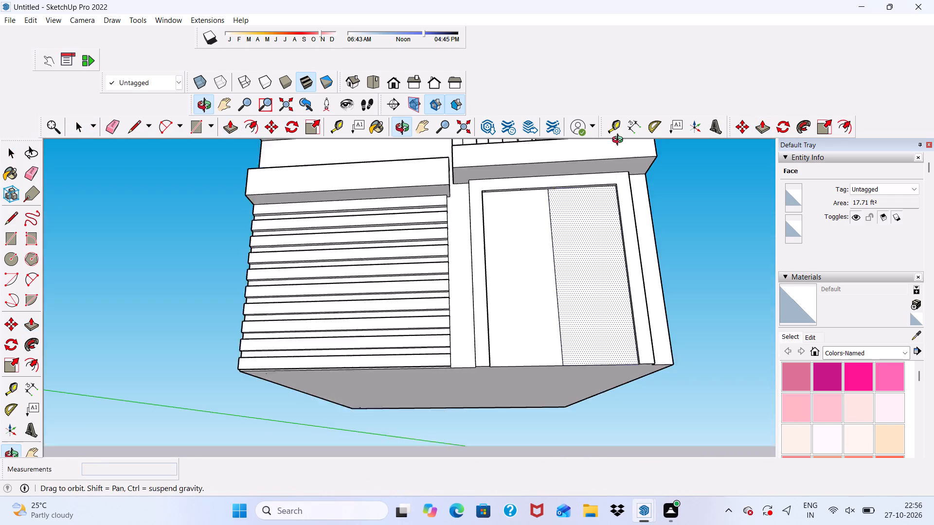
middle_drag(620, 141, 634, 144)
key(space)
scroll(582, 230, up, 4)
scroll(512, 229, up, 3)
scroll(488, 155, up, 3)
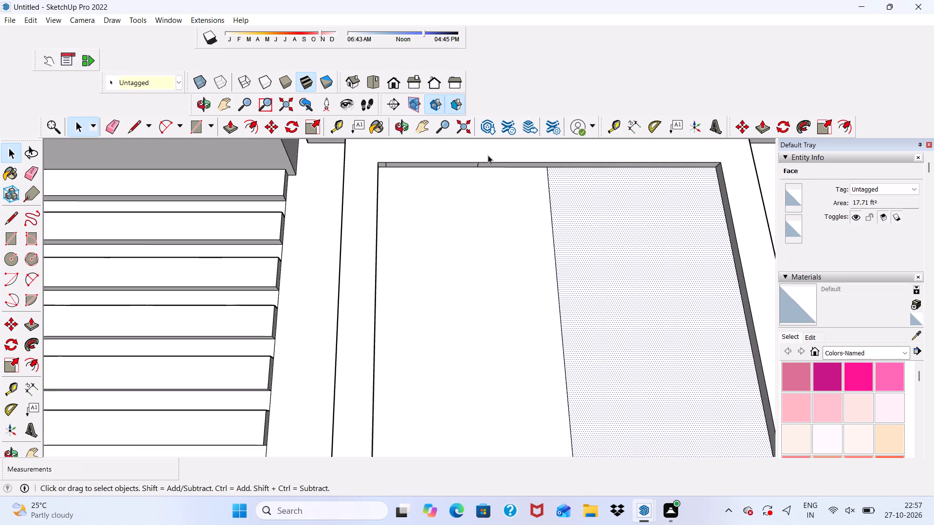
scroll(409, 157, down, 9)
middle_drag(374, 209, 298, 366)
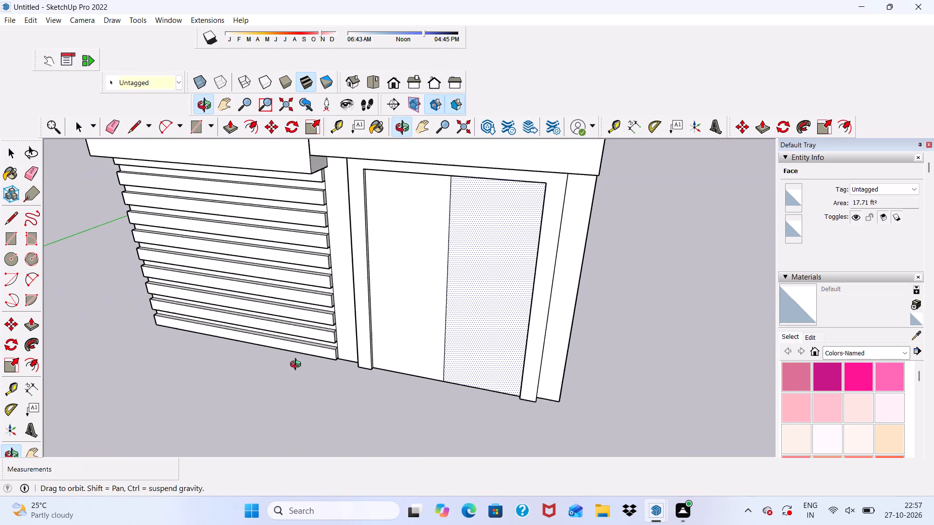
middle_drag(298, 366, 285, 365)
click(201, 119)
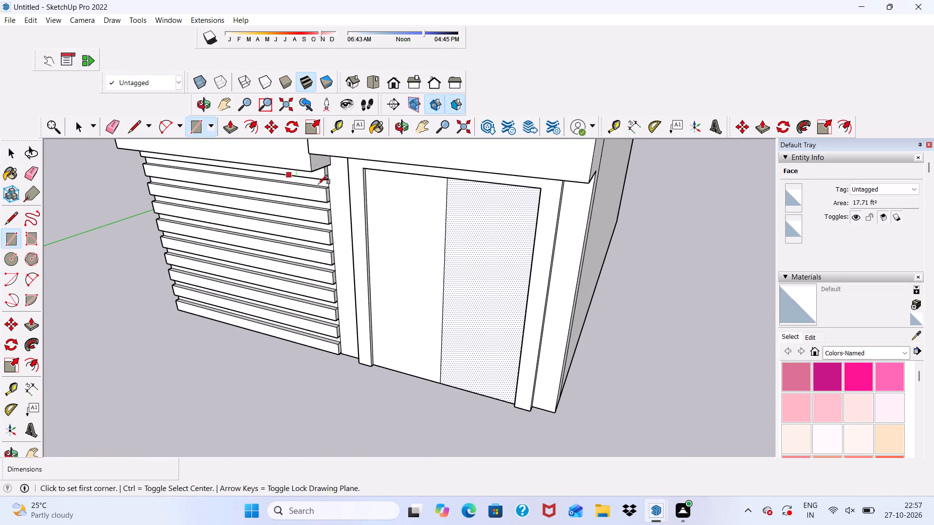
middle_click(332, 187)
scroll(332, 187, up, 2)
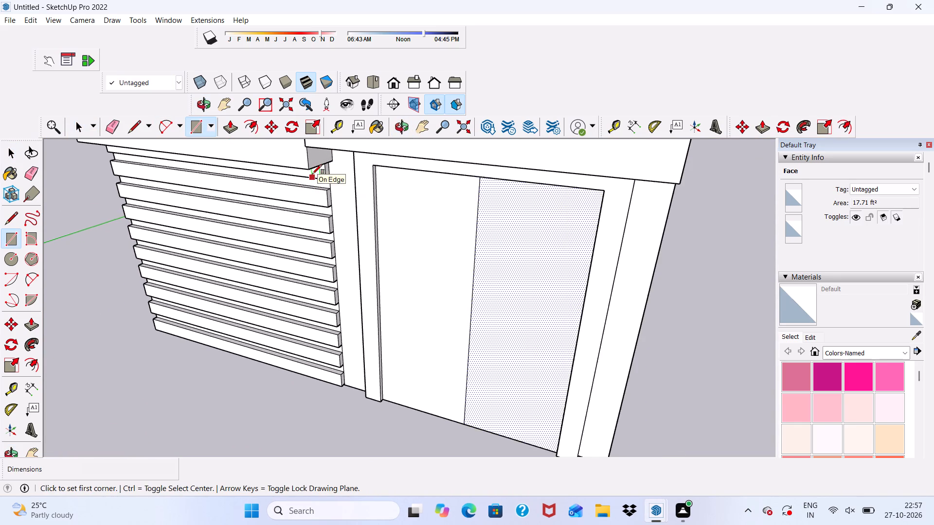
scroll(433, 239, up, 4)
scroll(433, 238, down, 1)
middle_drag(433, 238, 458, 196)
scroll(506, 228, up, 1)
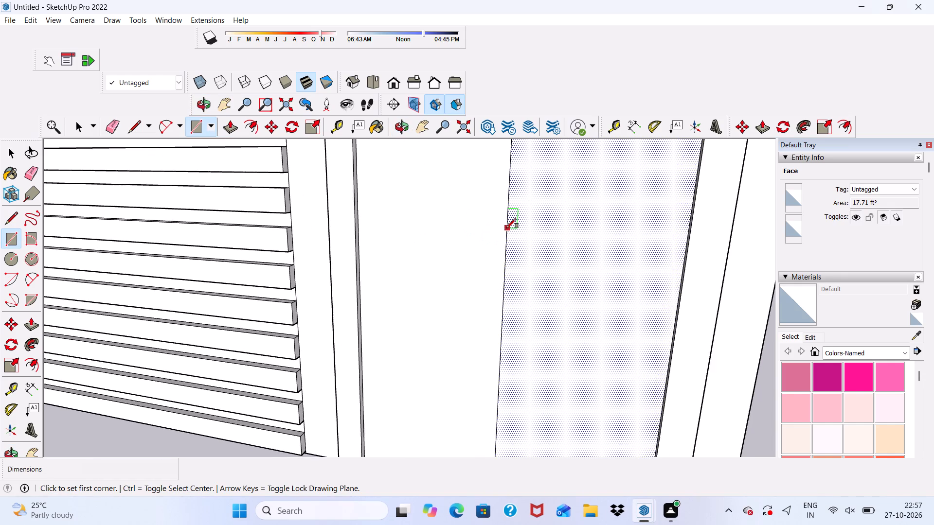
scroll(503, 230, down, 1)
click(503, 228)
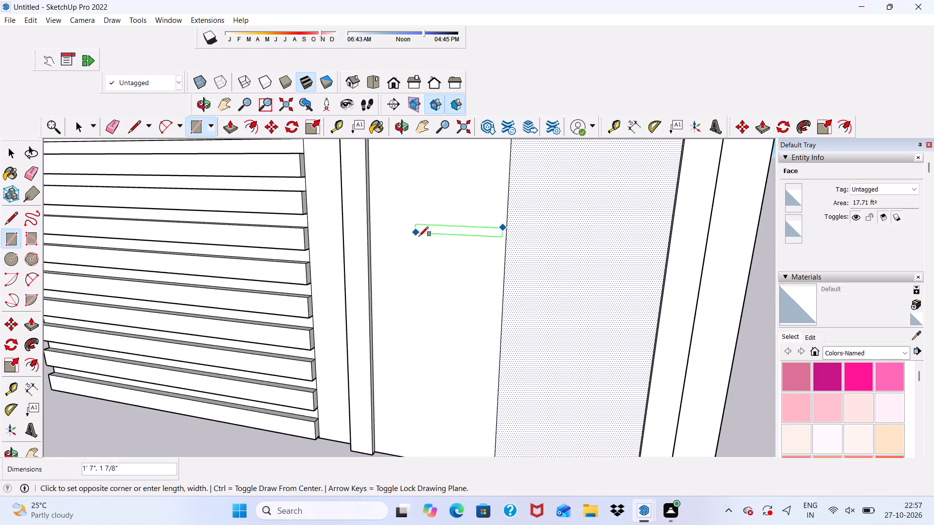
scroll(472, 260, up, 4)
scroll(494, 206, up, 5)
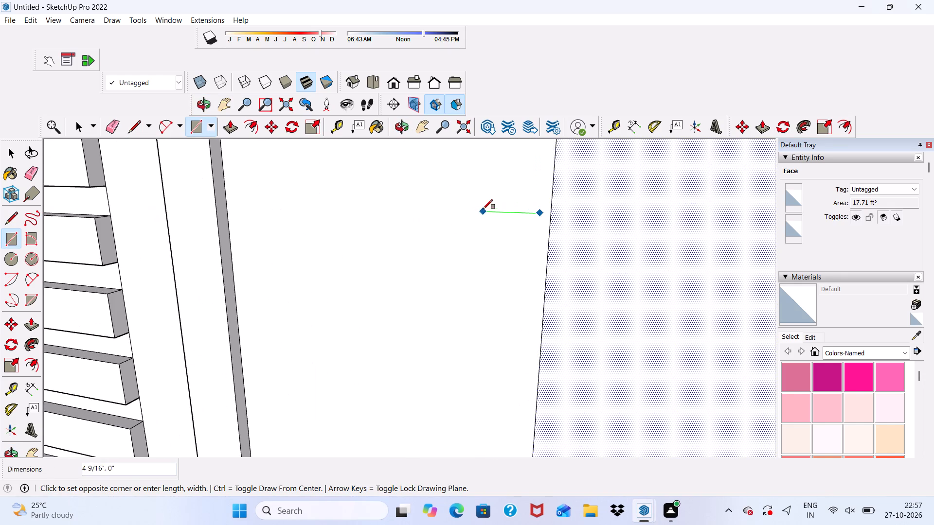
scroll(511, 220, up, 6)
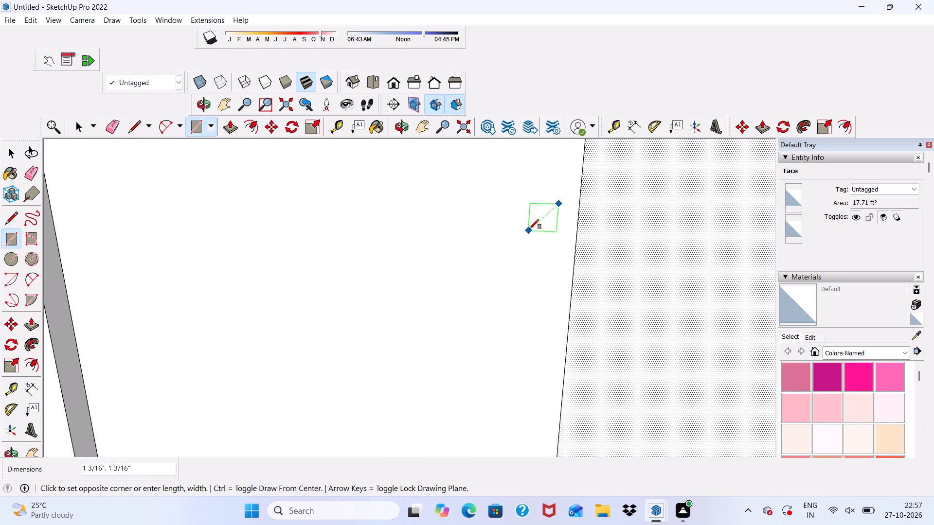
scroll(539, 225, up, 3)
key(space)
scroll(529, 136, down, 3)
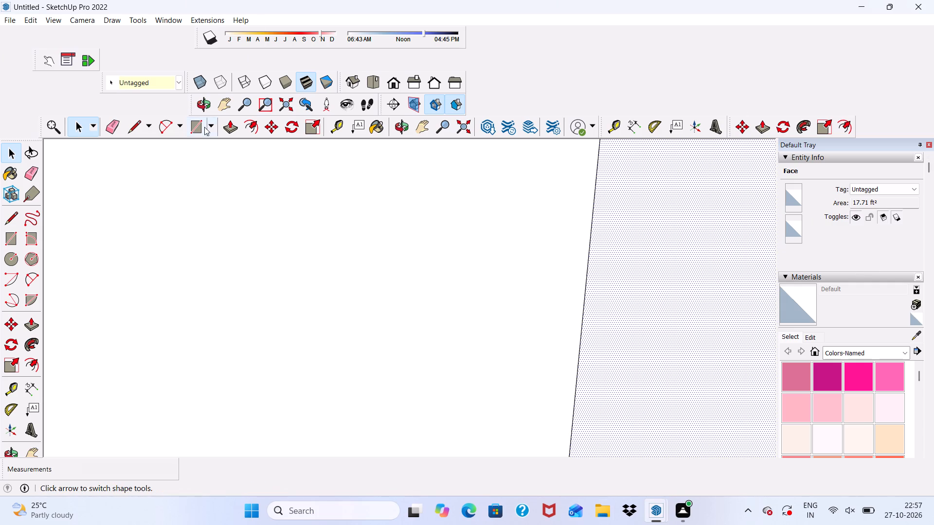
Draw a small upright rectangle of about 3.34 in² on the door leaf nearest the strips, beside the meeting line.
click(193, 121)
scroll(166, 144, down, 9)
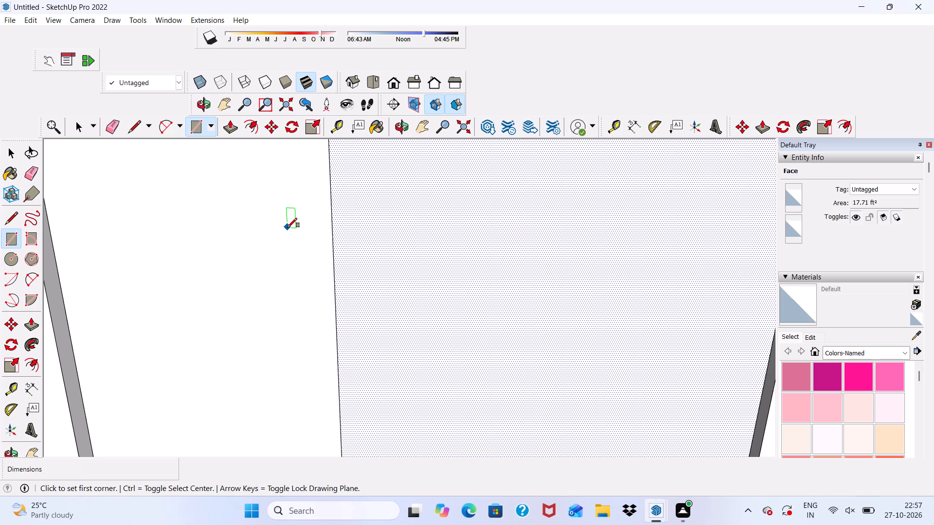
scroll(287, 230, down, 9)
middle_drag(254, 252, 266, 207)
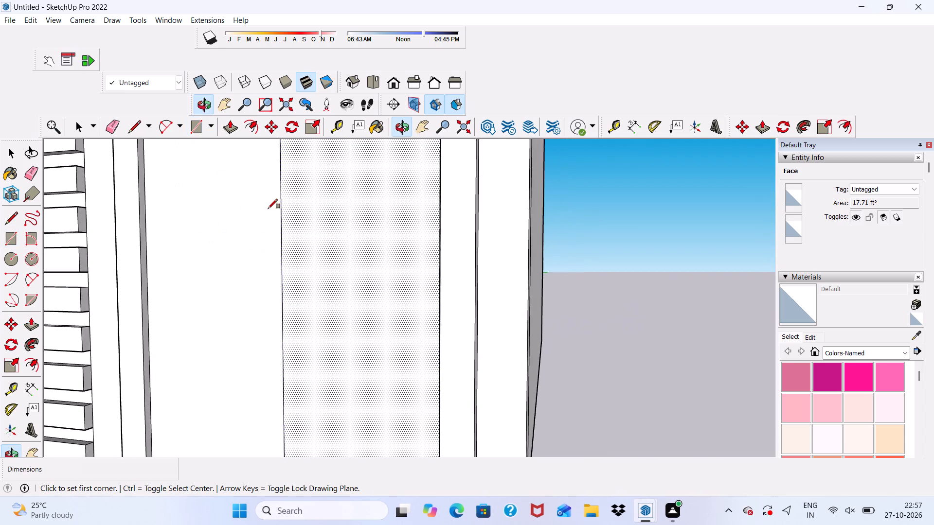
scroll(268, 209, up, 5)
click(269, 192)
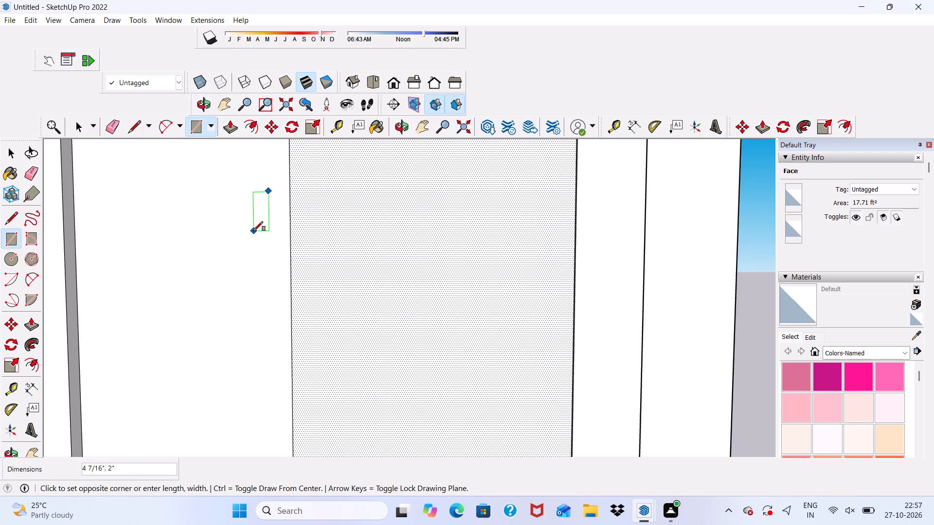
click(258, 213)
scroll(223, 275, down, 5)
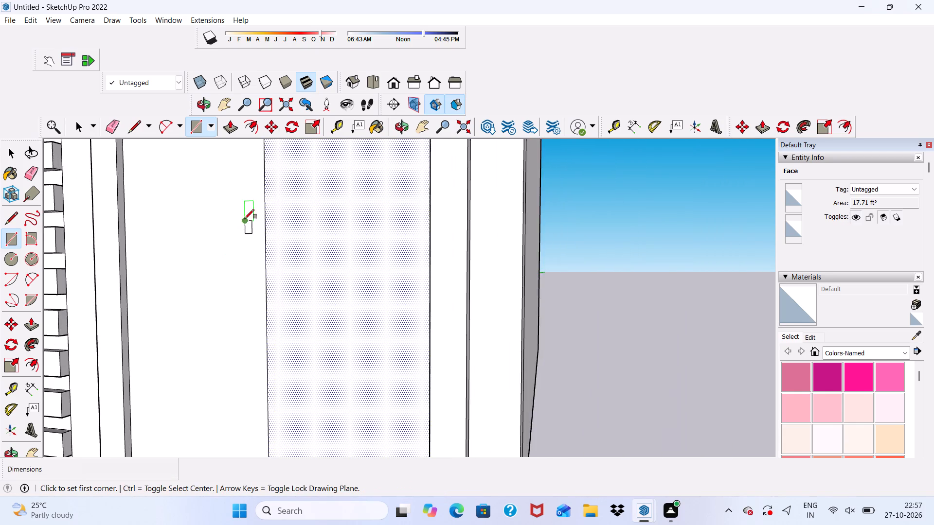
Copy the small rectangle and its edges across the meeting line onto the other door leaf, about 5 15/16" away.
scroll(245, 214, up, 11)
key(space)
double_click(251, 220)
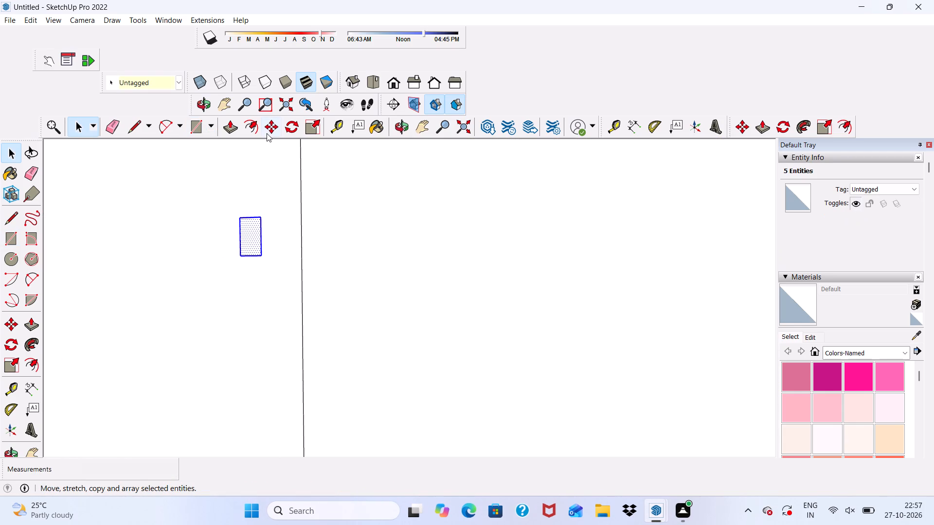
click(268, 124)
click(250, 232)
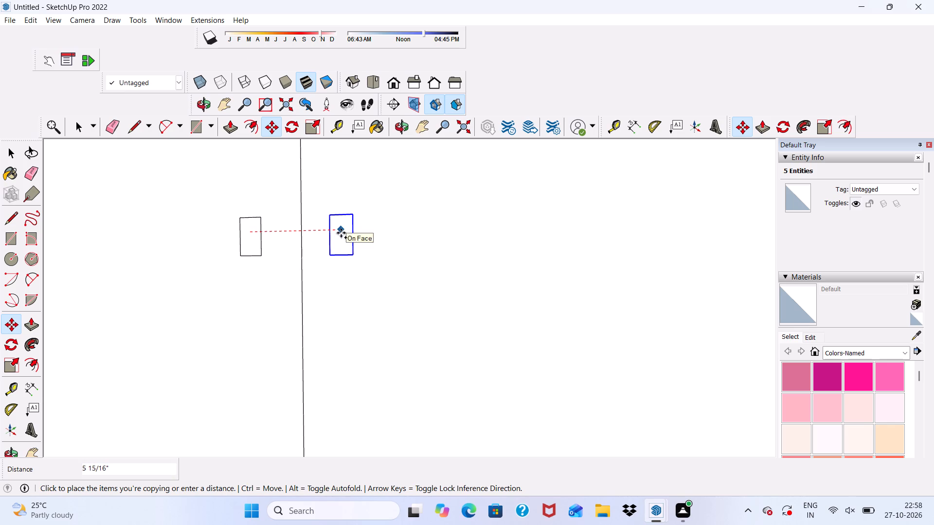
click(341, 233)
Copy the rectangle on the far leaf straight down by about 11 15/16".
scroll(247, 267, down, 3)
click(314, 249)
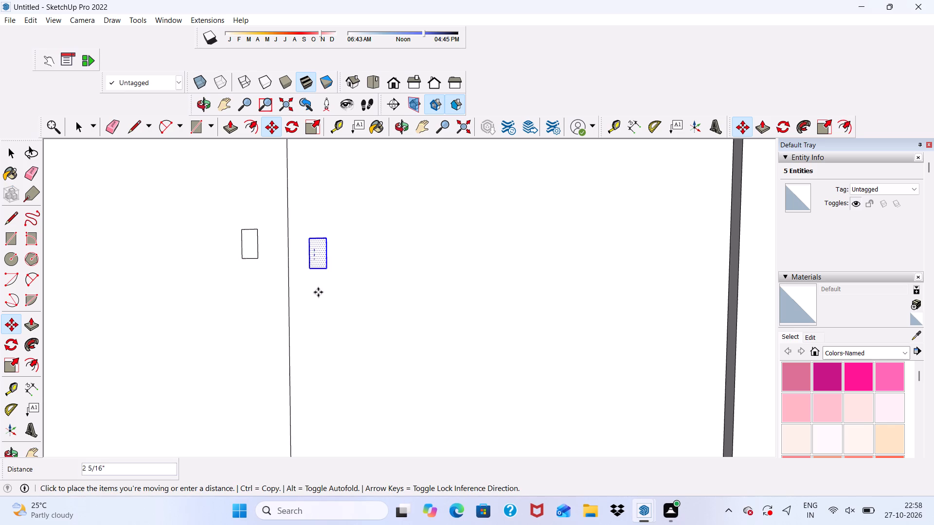
scroll(312, 291, down, 5)
scroll(300, 213, down, 4)
scroll(315, 334, up, 4)
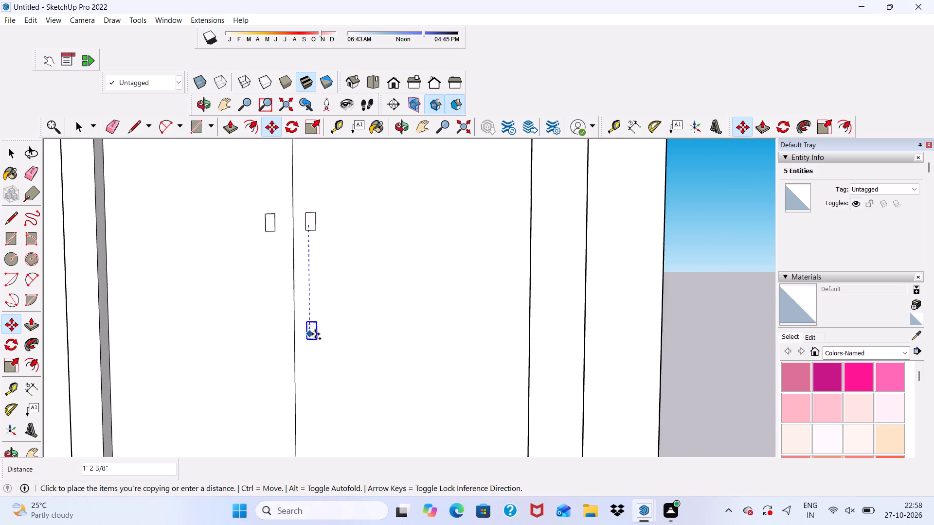
scroll(308, 314, up, 2)
click(308, 314)
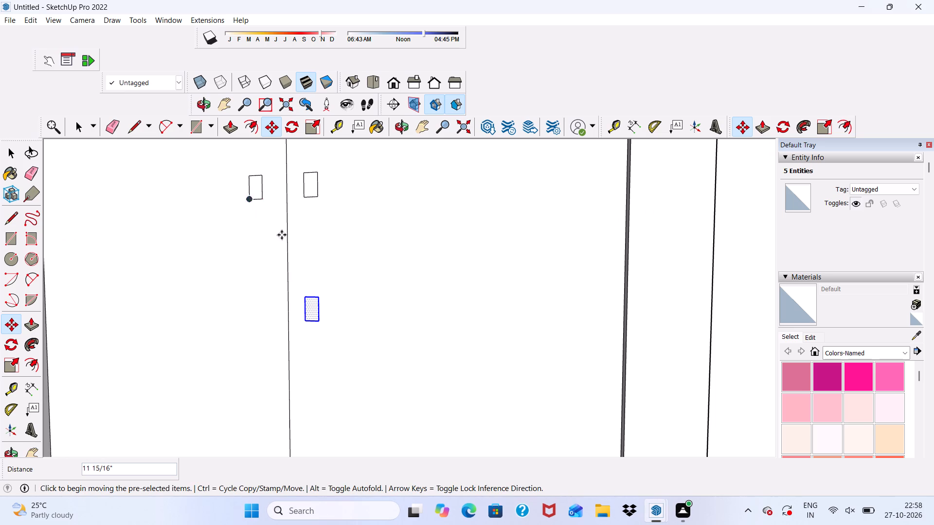
Copy the lower rectangle across the meeting line onto the leaf nearest the strips, beneath the first rectangle.
click(310, 307)
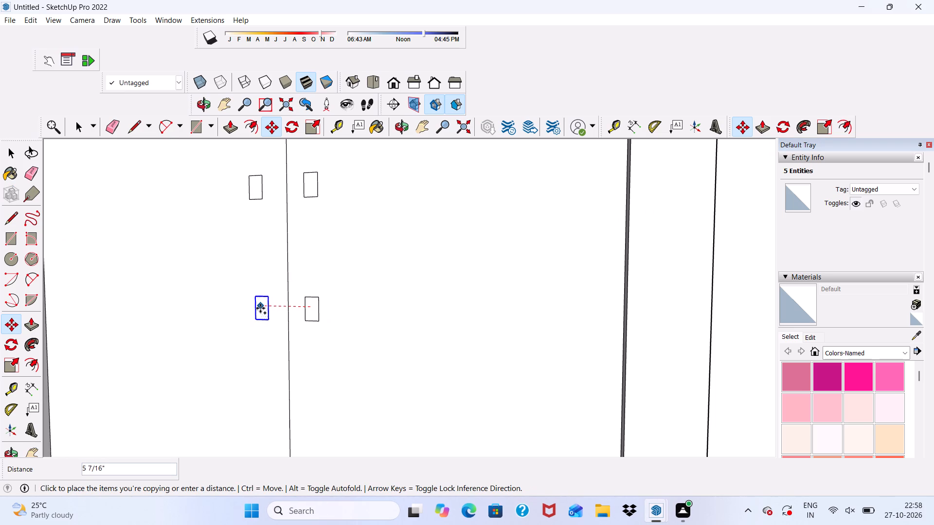
click(255, 308)
scroll(255, 212, down, 4)
middle_drag(283, 290, 244, 202)
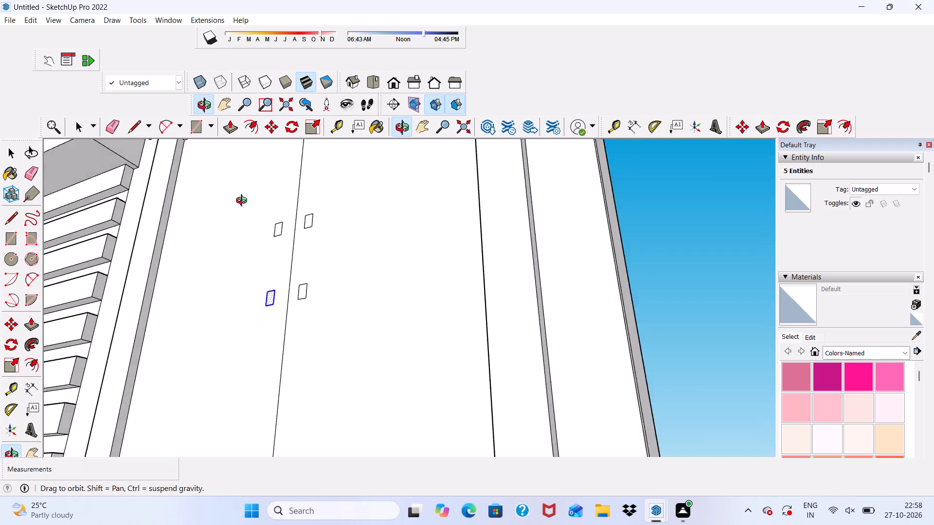
middle_drag(244, 202, 231, 217)
scroll(250, 227, up, 1)
scroll(267, 223, down, 2)
key(space)
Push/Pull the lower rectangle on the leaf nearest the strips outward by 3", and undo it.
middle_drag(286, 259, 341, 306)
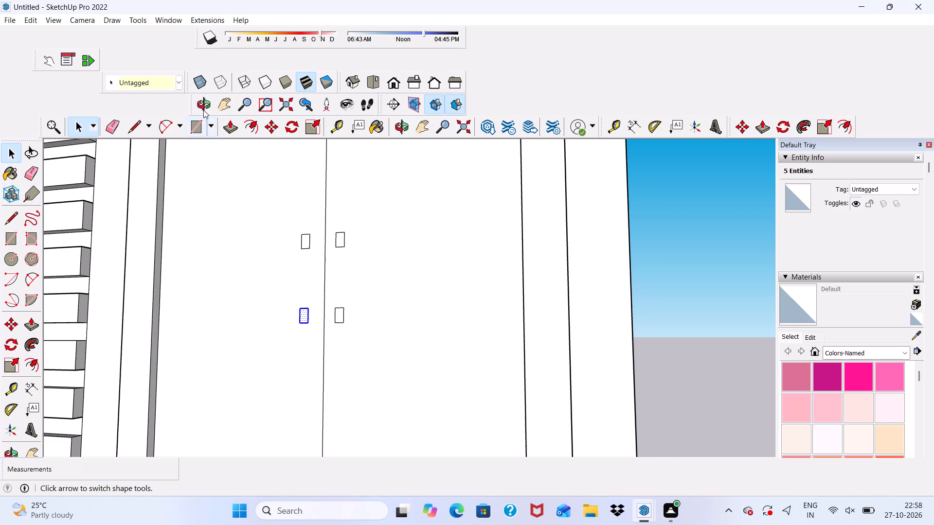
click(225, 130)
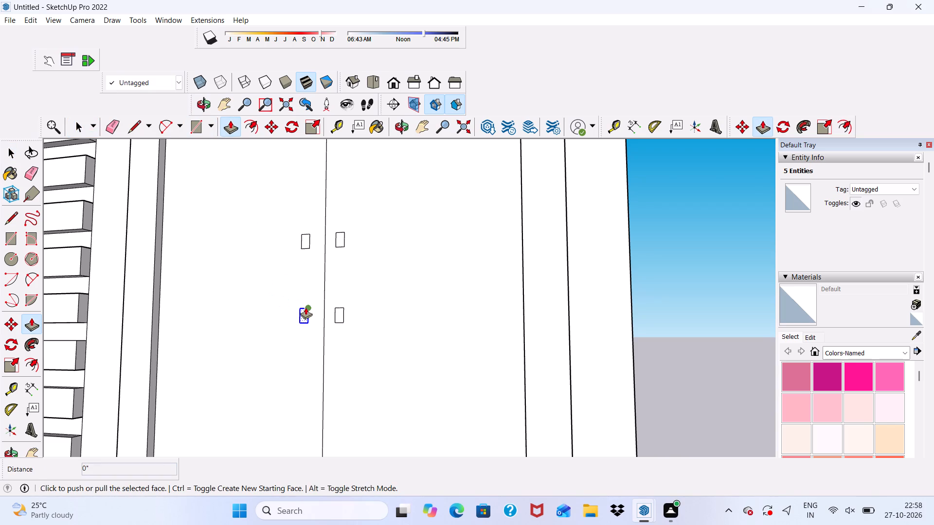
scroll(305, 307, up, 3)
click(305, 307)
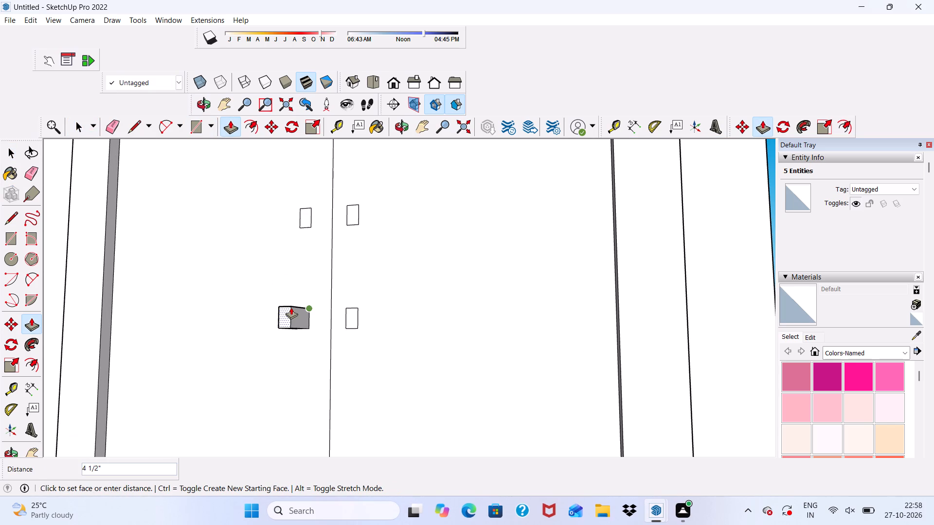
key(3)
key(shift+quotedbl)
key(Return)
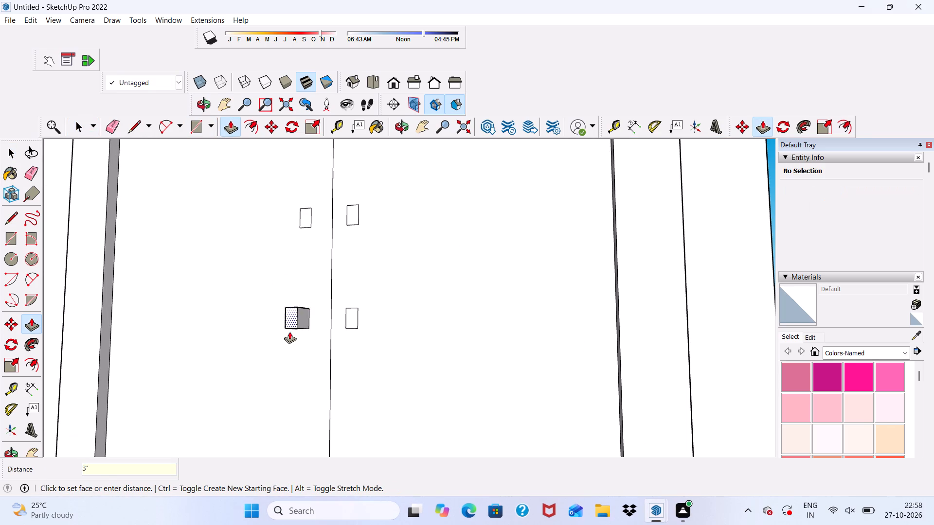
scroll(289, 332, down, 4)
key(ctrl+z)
Push/Pull the lower and upper small rectangles on the leaf nearest the strips outward by 2" each.
scroll(284, 337, up, 7)
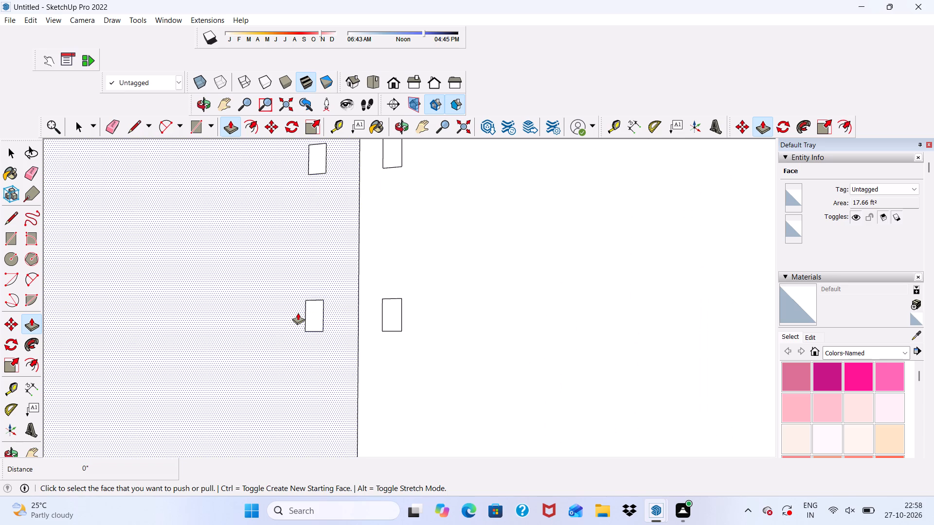
scroll(298, 313, up, 2)
click(318, 309)
text(2")
key(Return)
scroll(290, 329, down, 5)
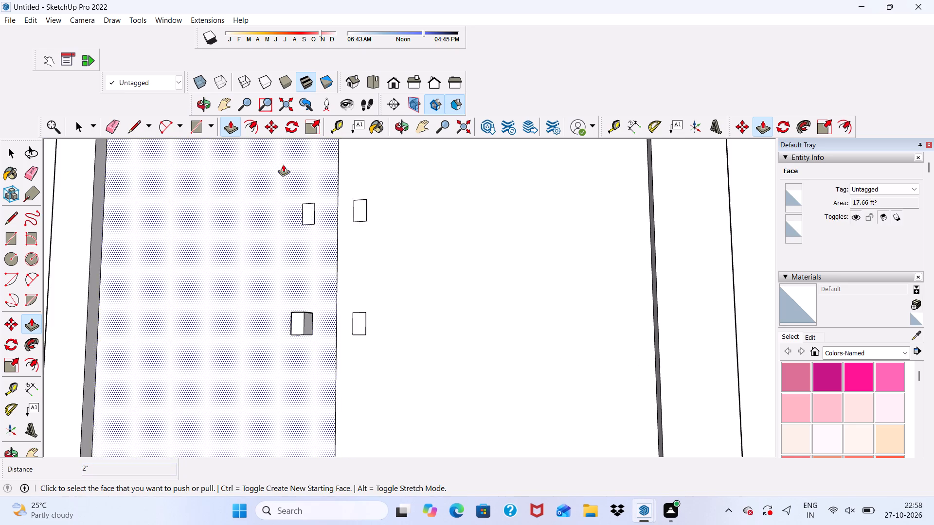
scroll(283, 164, up, 6)
click(324, 257)
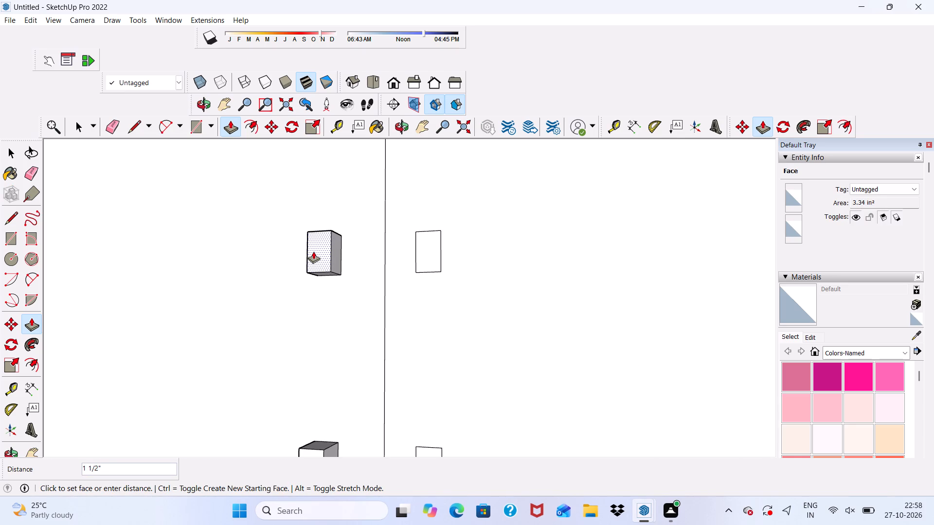
text(2")
key(Return)
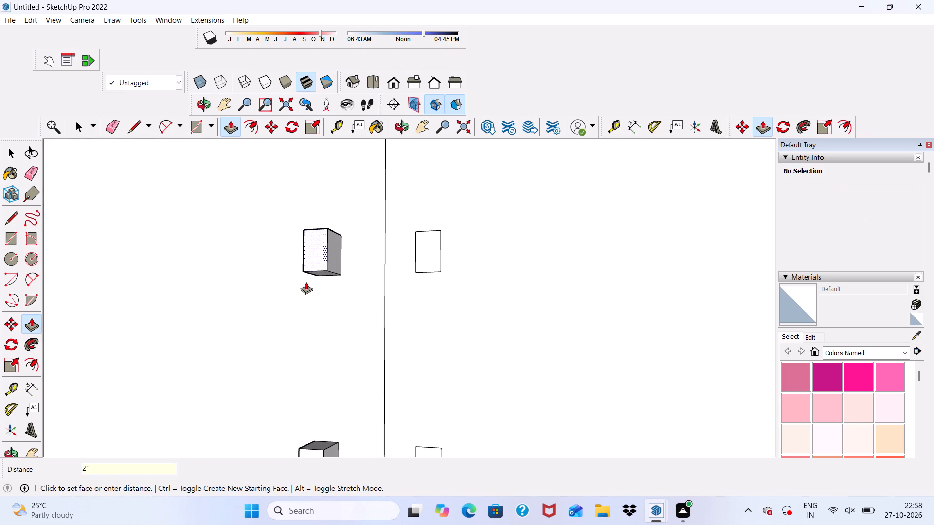
Push/Pull both small rectangles on the other leaf outward by 2", flush with the matching blocks across the meeting line.
scroll(306, 283, up, 1)
scroll(305, 283, down, 5)
scroll(361, 273, up, 1)
click(386, 255)
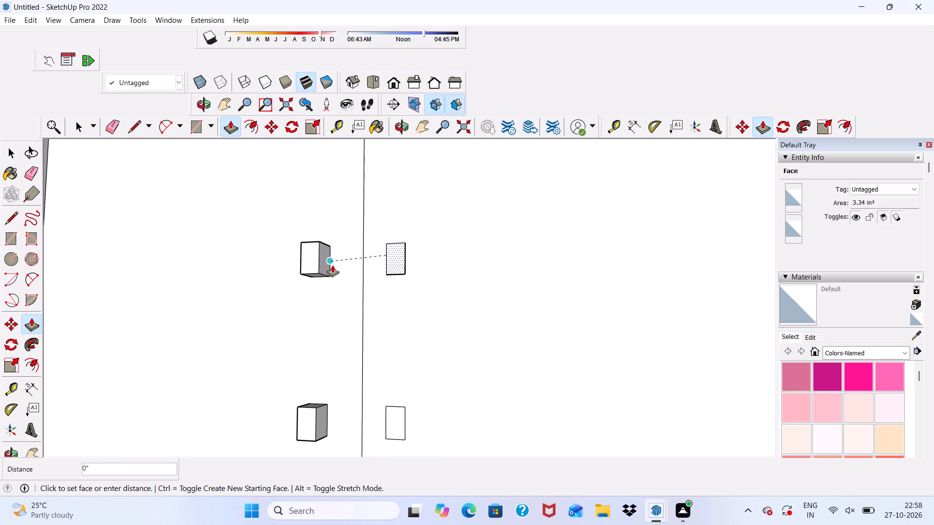
click(316, 260)
scroll(332, 275, down, 4)
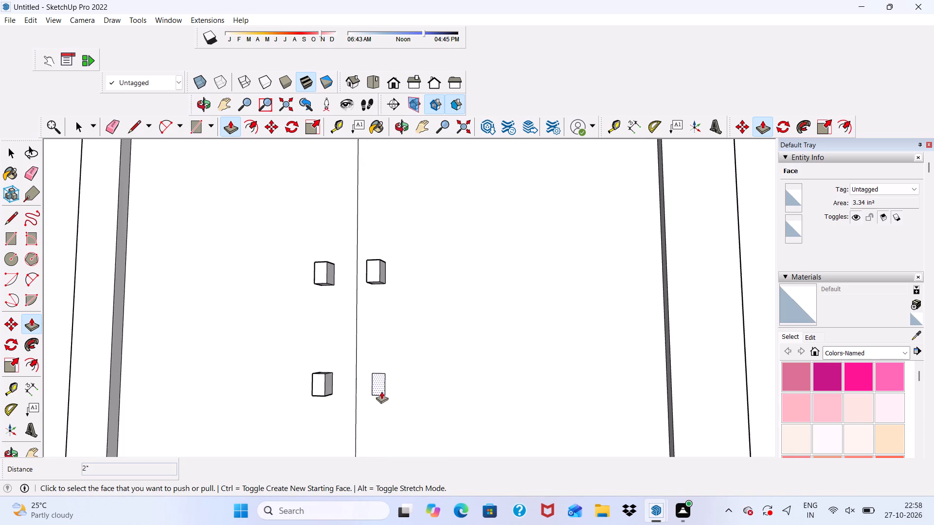
scroll(381, 391, up, 4)
click(376, 378)
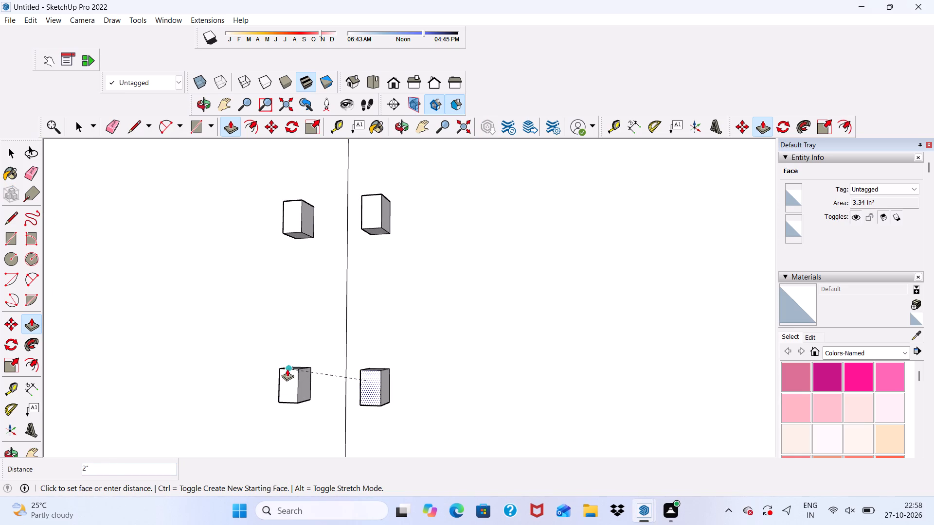
click(293, 372)
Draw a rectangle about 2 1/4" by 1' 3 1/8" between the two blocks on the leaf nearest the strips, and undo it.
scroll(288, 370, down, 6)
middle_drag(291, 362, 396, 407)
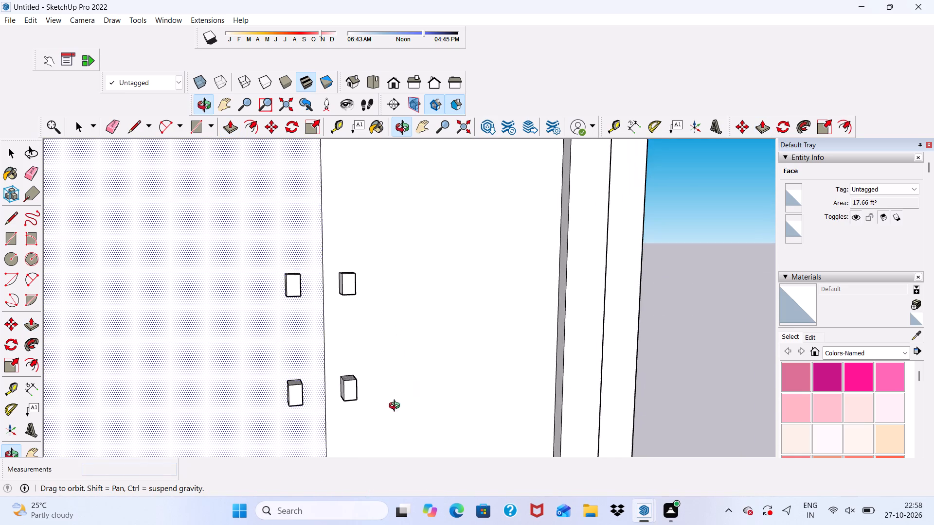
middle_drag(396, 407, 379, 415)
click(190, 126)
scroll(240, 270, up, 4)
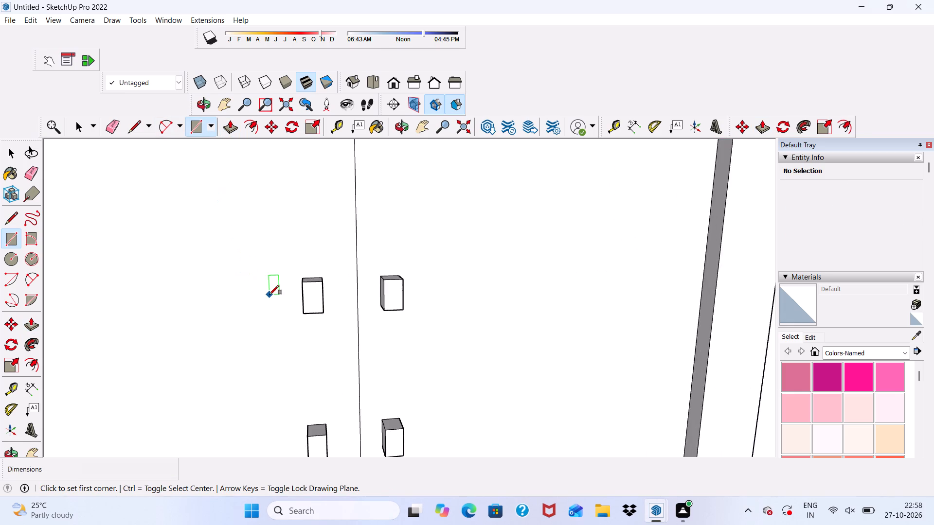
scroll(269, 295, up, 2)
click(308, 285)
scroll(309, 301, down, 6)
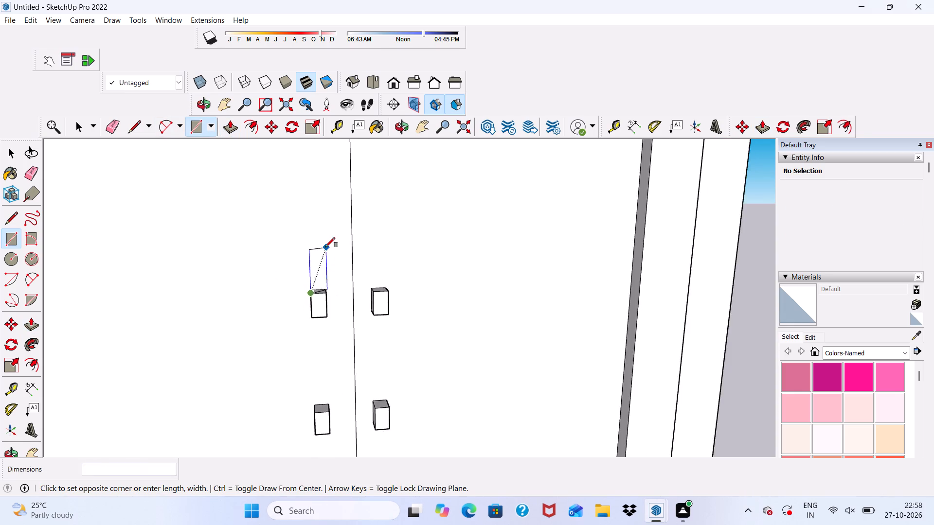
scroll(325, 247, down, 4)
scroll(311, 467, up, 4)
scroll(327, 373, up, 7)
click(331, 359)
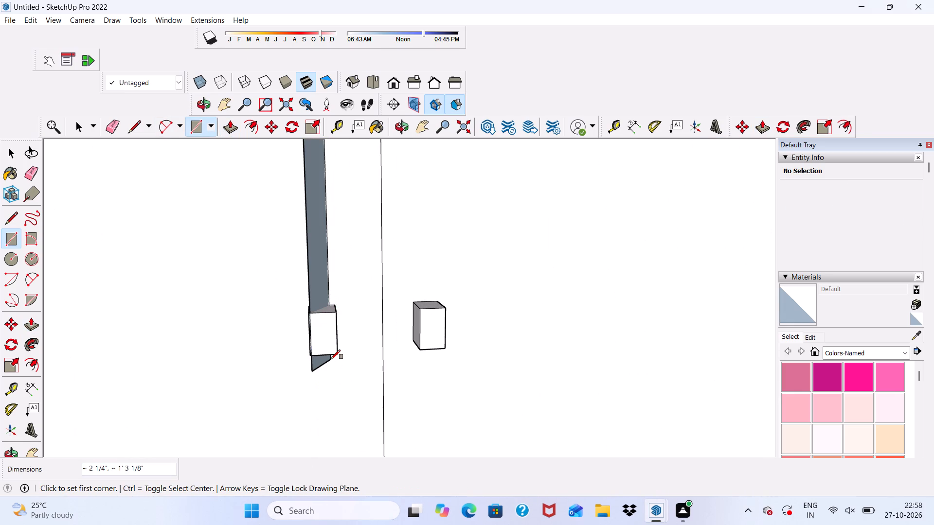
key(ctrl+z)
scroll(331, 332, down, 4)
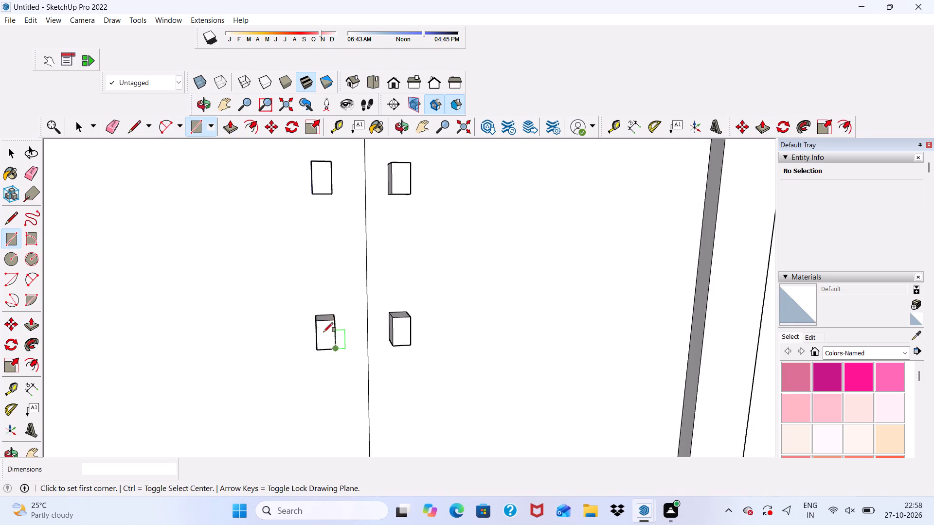
Draw a rectangle about 1' 2 1/4" by 1 3/8" spanning both block faces on the leaf nearest the strips.
scroll(304, 258, down, 3)
scroll(307, 204, up, 3)
click(310, 179)
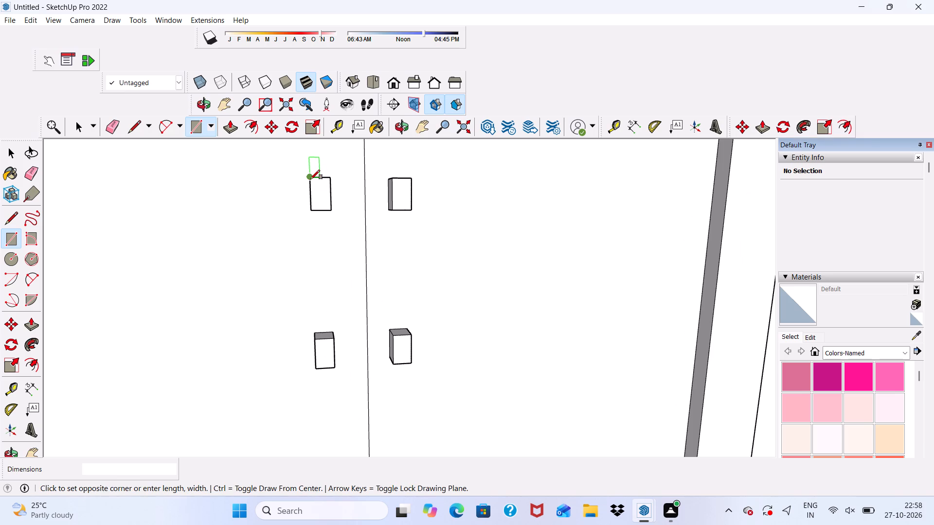
scroll(330, 309, up, 2)
click(332, 381)
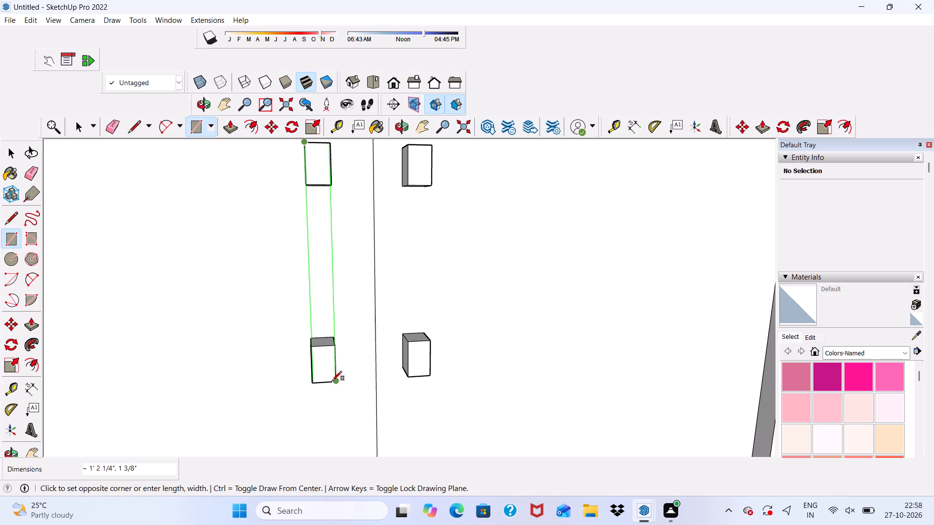
Draw a matching rectangle about 1' 2 1/4" by 1 7/16" spanning both block faces on the other leaf.
scroll(317, 340, down, 5)
scroll(358, 290, up, 1)
scroll(381, 214, up, 4)
click(373, 213)
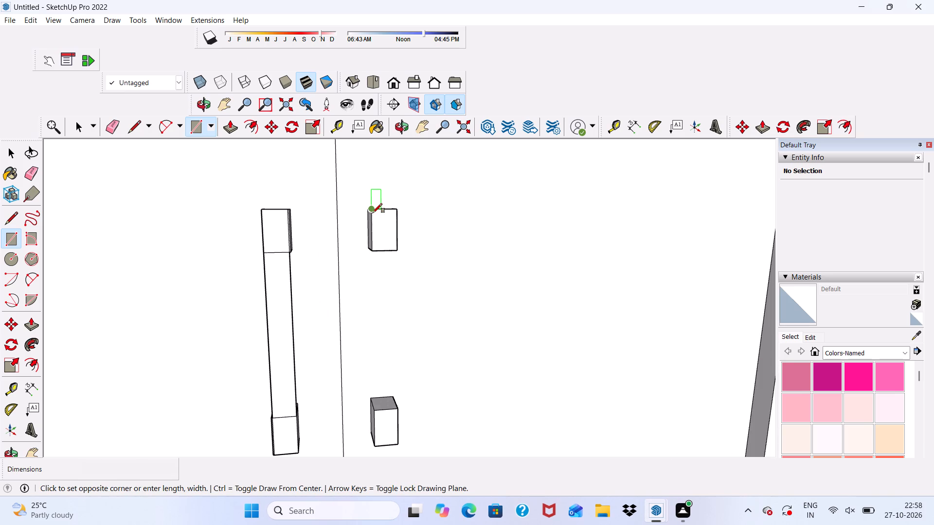
scroll(378, 240, down, 2)
scroll(383, 409, up, 6)
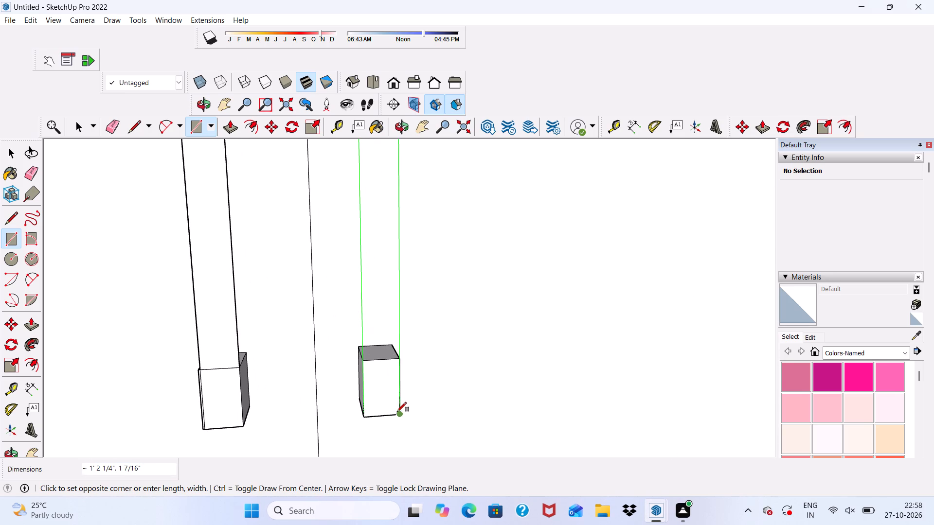
click(397, 412)
Push/Pull the bar face between the blocks on the leaf nearest the strips outward by 1".
click(229, 122)
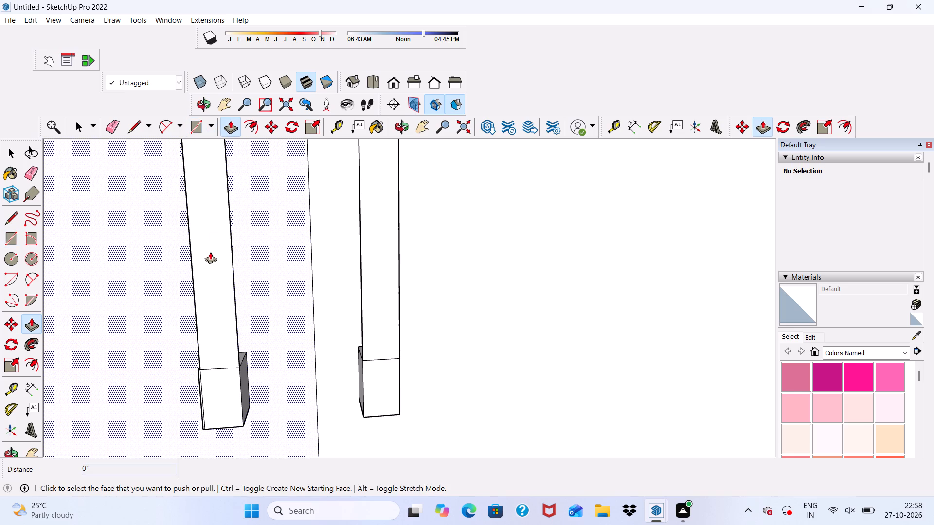
click(210, 252)
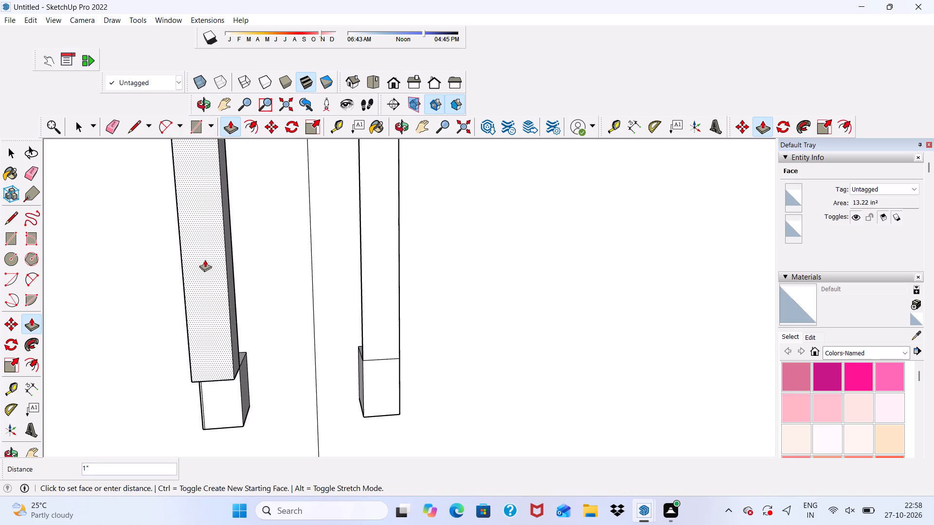
key(1)
key(shift+quotedbl)
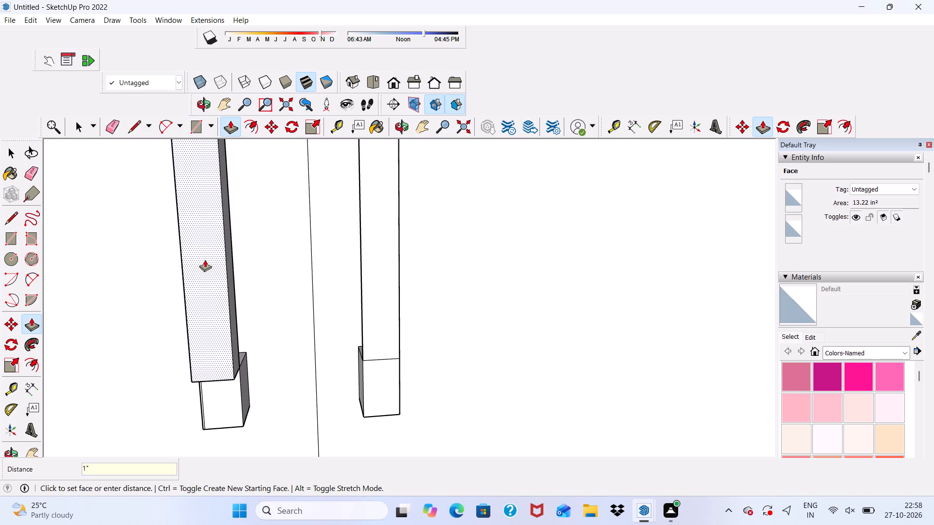
key(Return)
scroll(205, 353, up, 2)
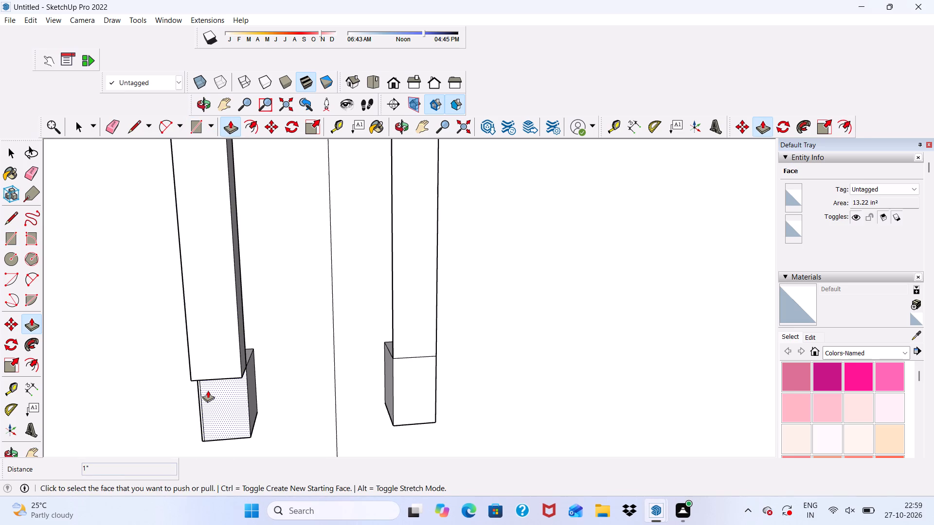
Push/Pull the lower and upper block faces on the leaf nearest the strips outward, flush with the bar's front.
click(208, 390)
click(198, 361)
scroll(198, 361, down, 2)
middle_drag(198, 361, 402, 345)
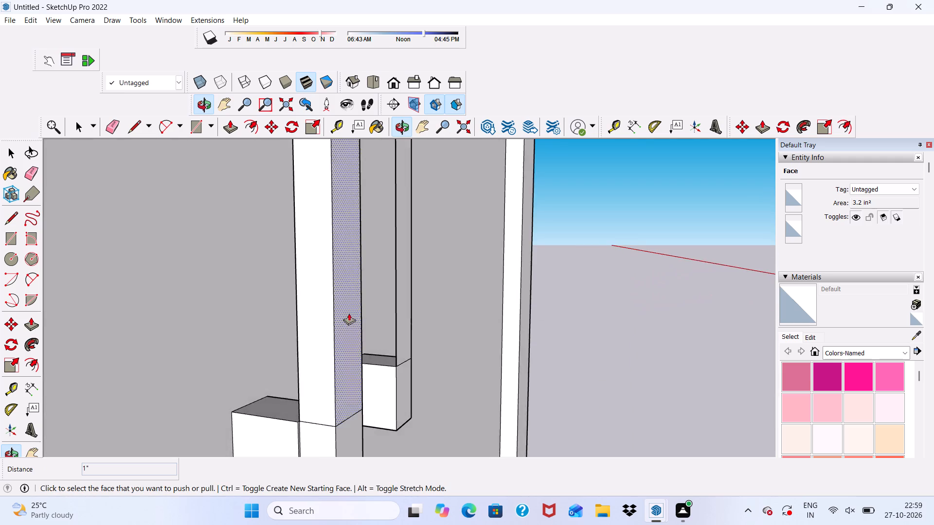
scroll(337, 329, down, 10)
scroll(325, 245, up, 9)
click(318, 176)
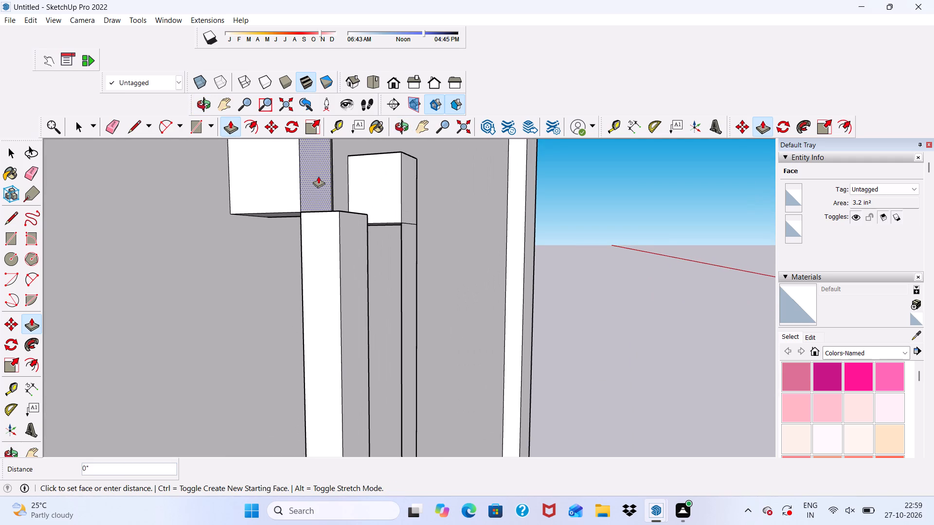
click(341, 248)
Push/Pull the bar face between the blocks on the other leaf outward by 1".
scroll(304, 262, down, 6)
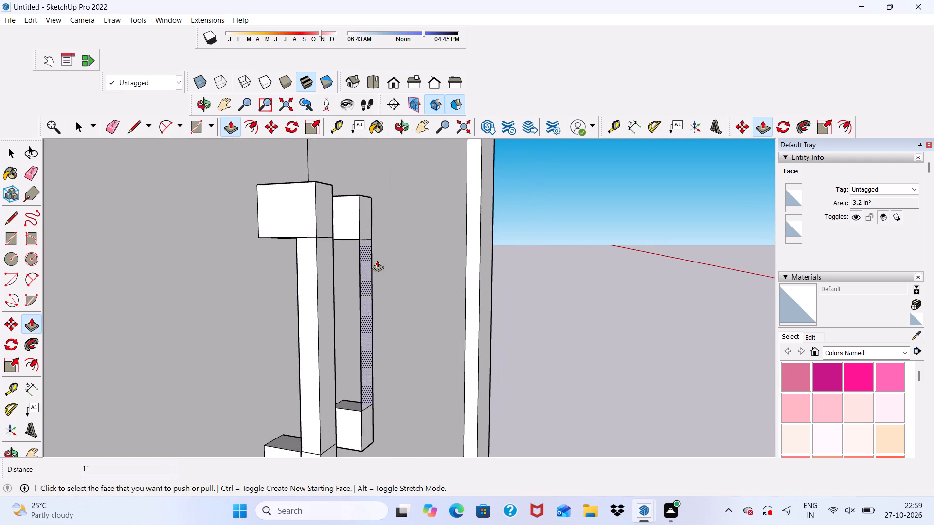
scroll(377, 260, up, 9)
click(356, 261)
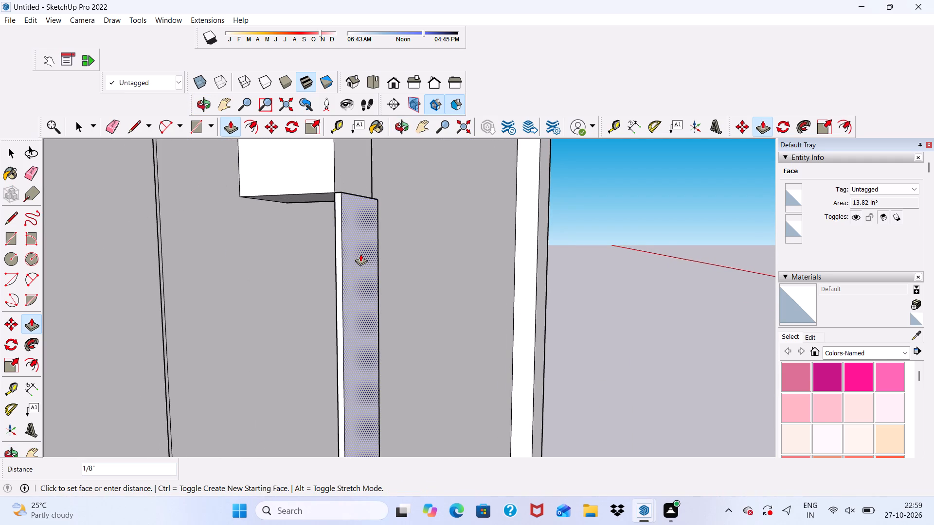
text(1")
key(Return)
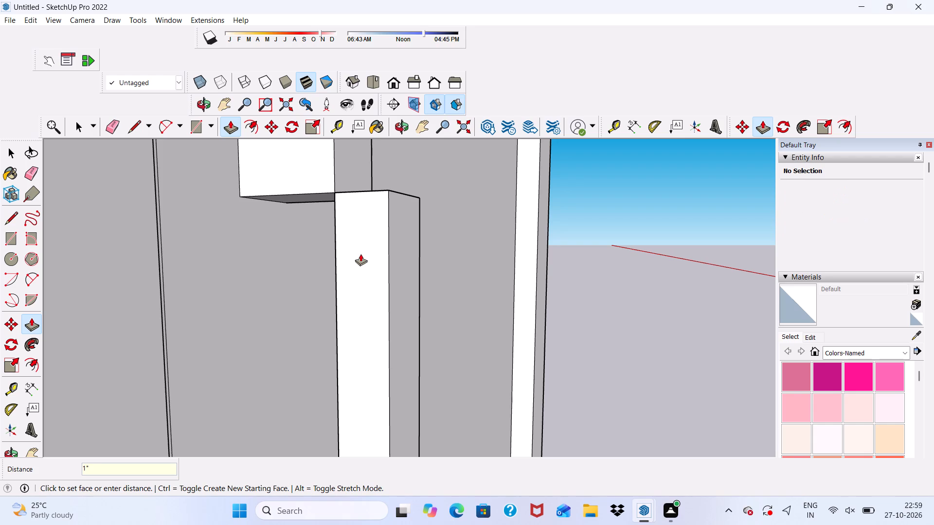
Push/Pull the upper and lower block faces on the other leaf outward, flush with the bar's front.
scroll(350, 159, up, 1)
click(345, 171)
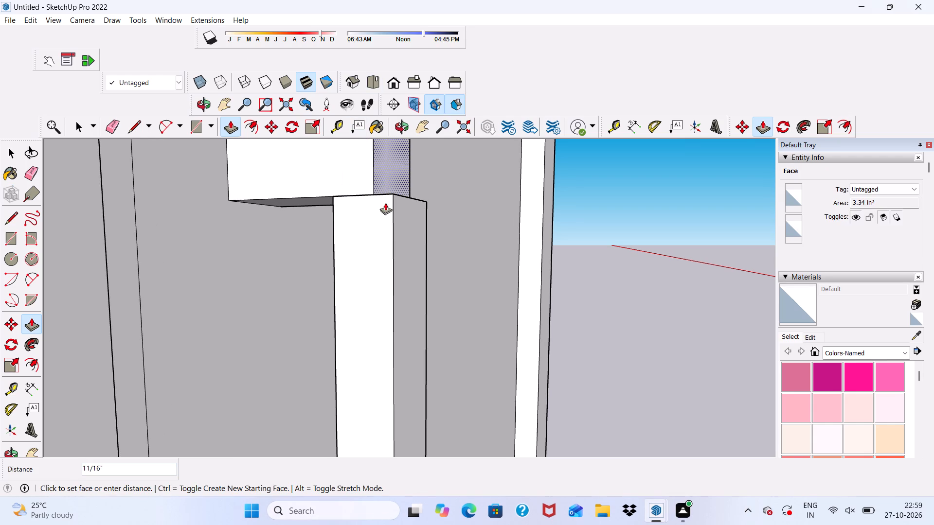
click(396, 227)
scroll(329, 207, down, 5)
scroll(131, 163, down, 8)
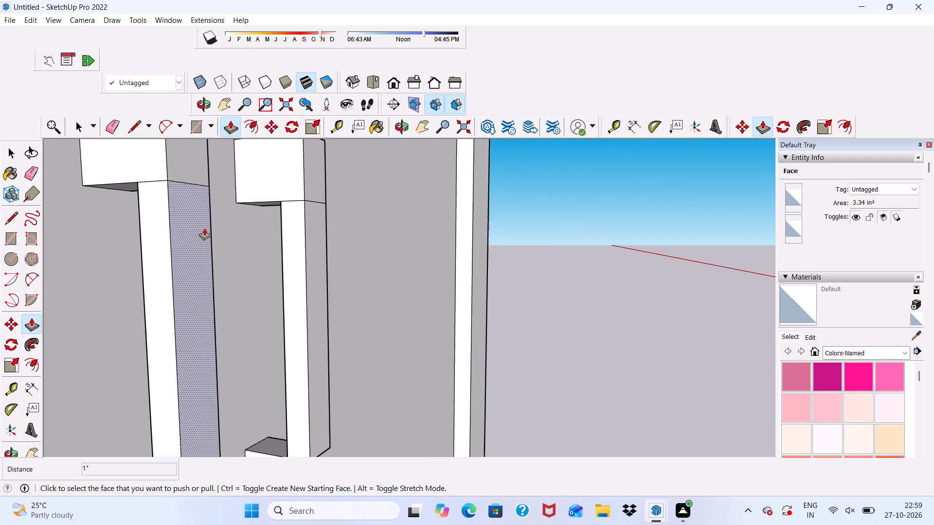
scroll(204, 228, down, 7)
scroll(283, 337, up, 9)
click(261, 362)
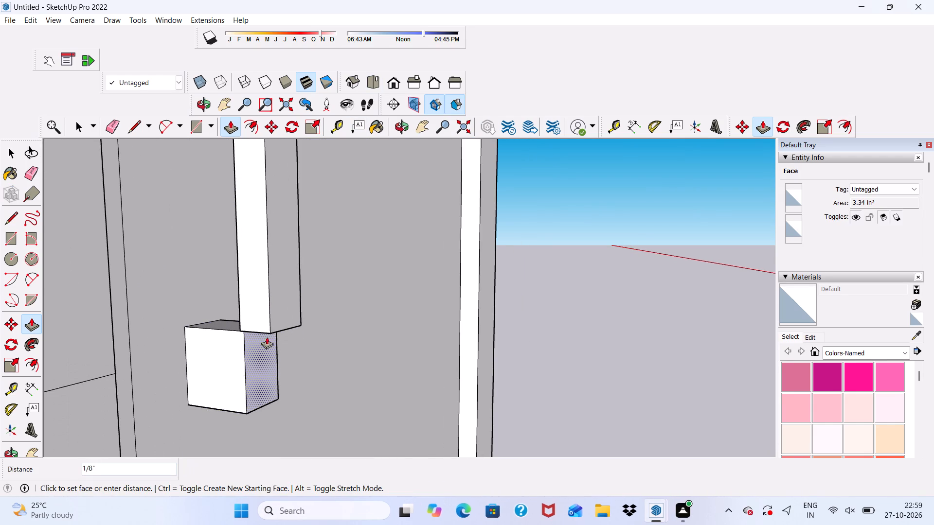
click(269, 319)
Erase the seams between bar and both blocks on the farther leaf's handle, on its front and the side facing the strips.
scroll(269, 319, down, 5)
click(115, 123)
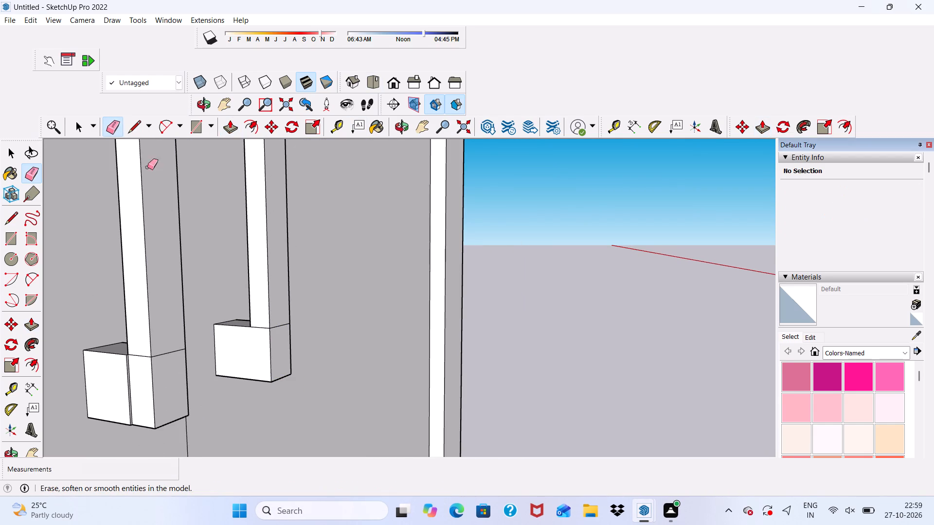
scroll(313, 369, up, 5)
drag(238, 281, 244, 287)
drag(214, 283, 214, 285)
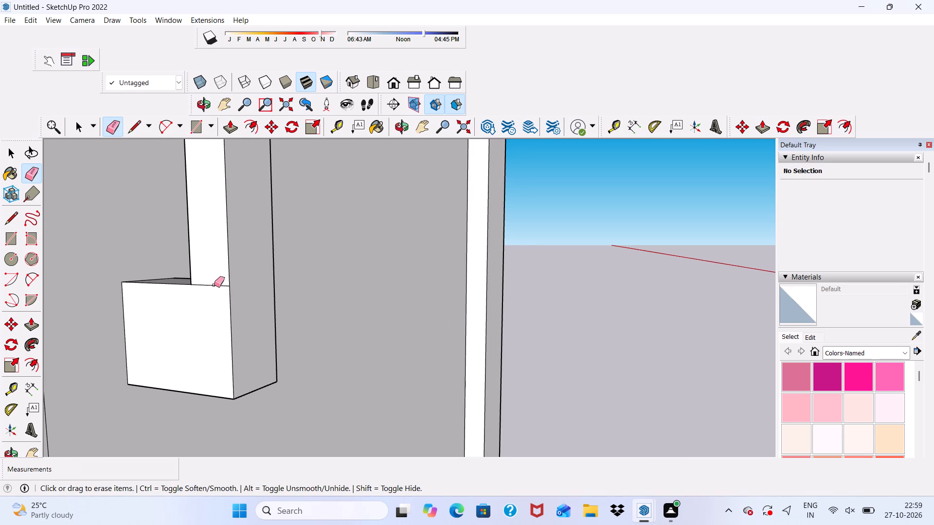
drag(214, 285, 214, 290)
scroll(213, 294, down, 14)
scroll(219, 204, up, 4)
scroll(214, 175, down, 1)
scroll(214, 175, up, 4)
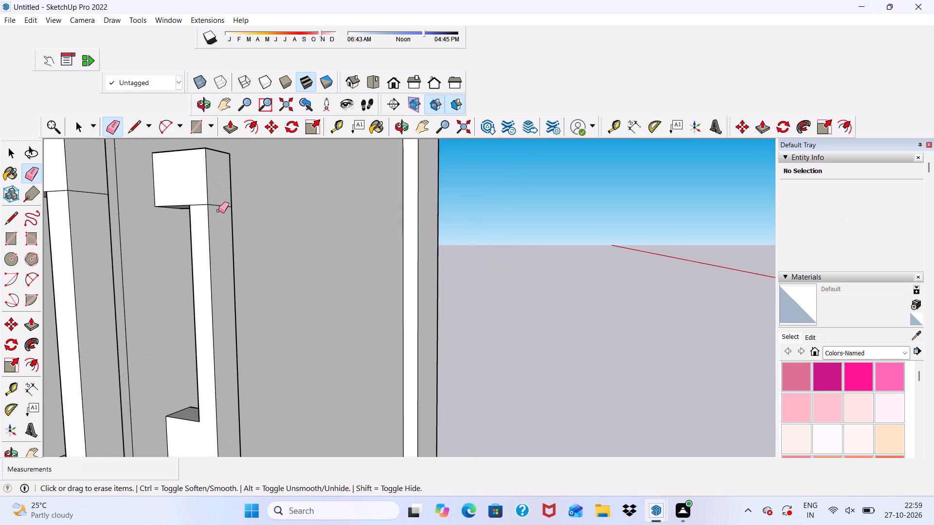
scroll(218, 210, up, 2)
drag(219, 207, 218, 213)
scroll(193, 208, up, 3)
drag(192, 208, 191, 217)
scroll(205, 235, down, 1)
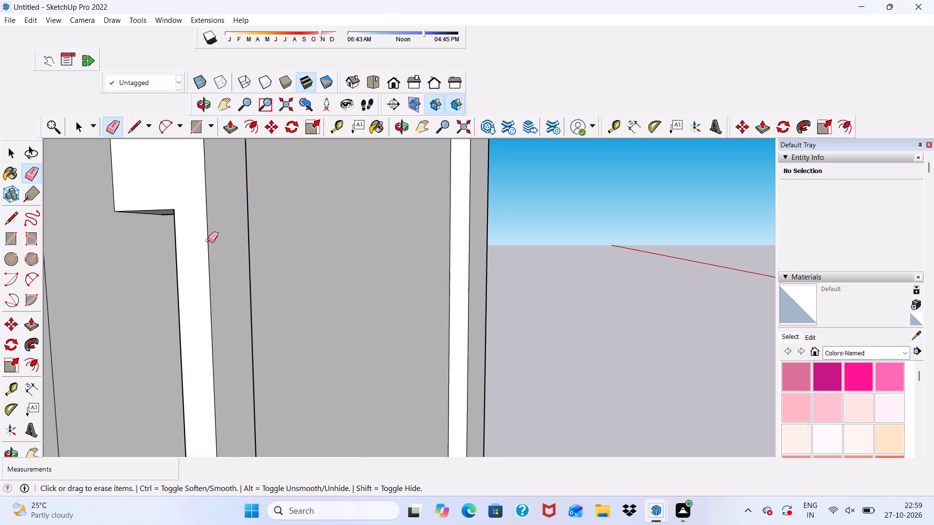
Erase the upper and lower seams on the side of that handle facing away from the strips.
scroll(208, 240, down, 1)
middle_drag(208, 240, 0, 267)
scroll(322, 168, down, 9)
middle_drag(380, 239, 222, 248)
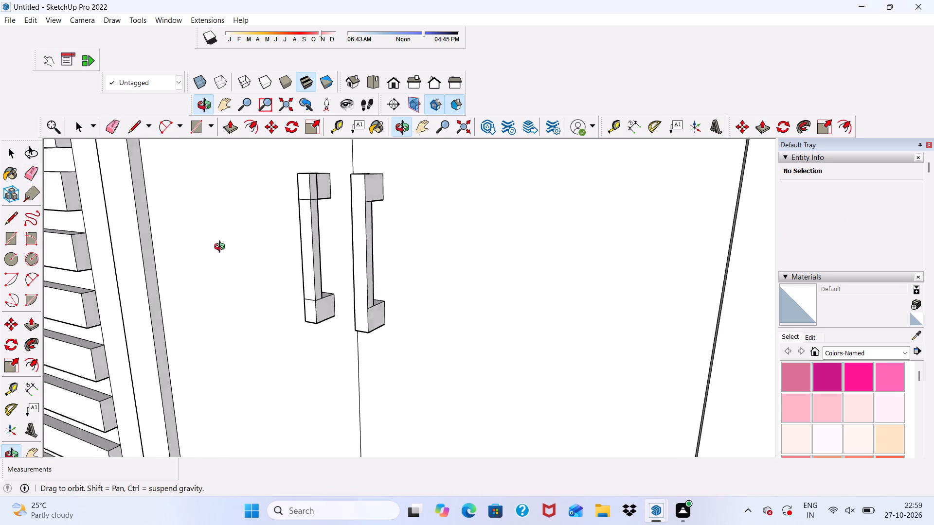
middle_drag(222, 248, 210, 255)
scroll(387, 199, up, 7)
drag(369, 197, 367, 206)
scroll(392, 353, up, 1)
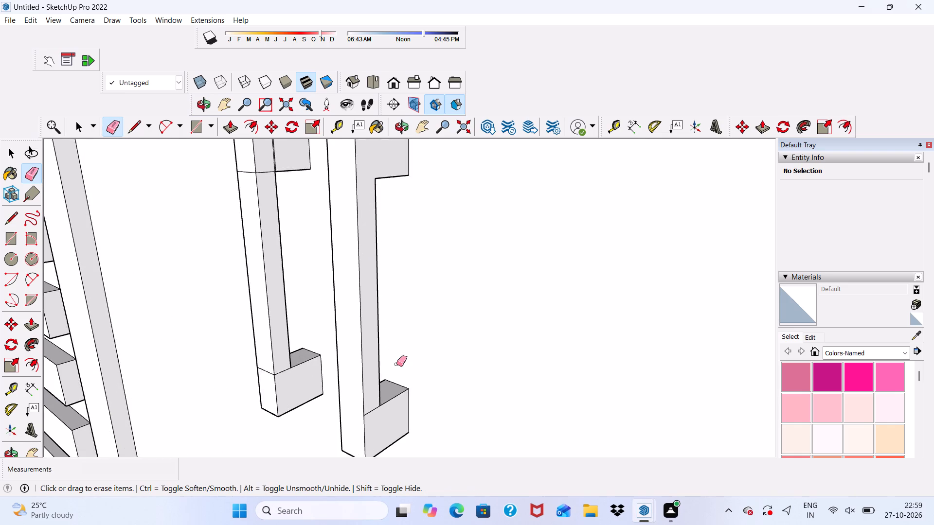
scroll(396, 364, up, 2)
drag(360, 424, 362, 432)
Erase the lower block's seams on the front and both sides of the handle nearest the strips.
scroll(294, 426, up, 3)
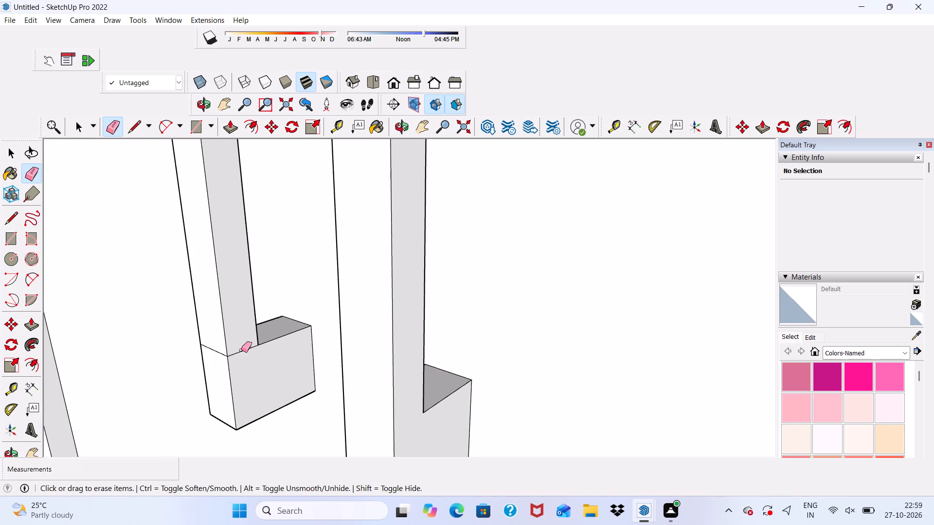
drag(241, 350, 243, 364)
drag(208, 346, 216, 370)
scroll(211, 352, down, 1)
middle_drag(211, 352, 397, 284)
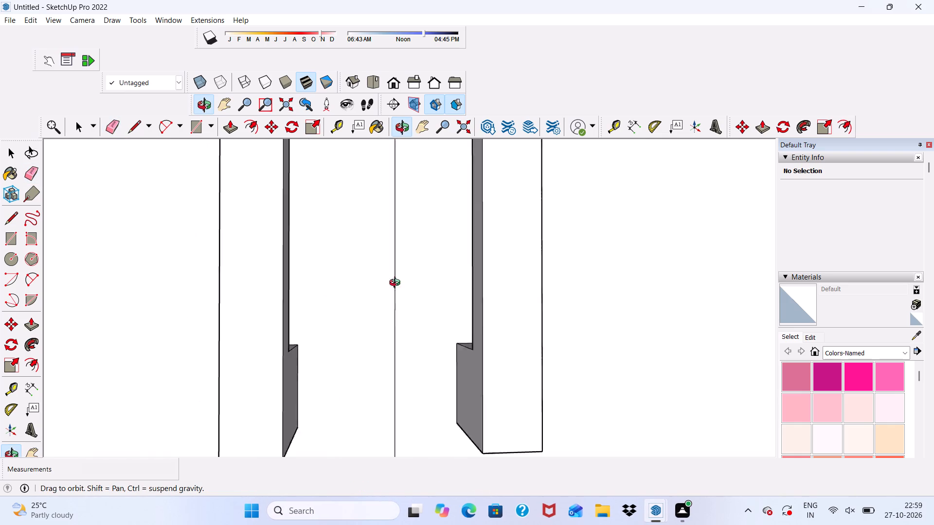
middle_drag(397, 284, 465, 299)
scroll(465, 297, down, 1)
scroll(344, 364, up, 4)
drag(334, 374, 335, 388)
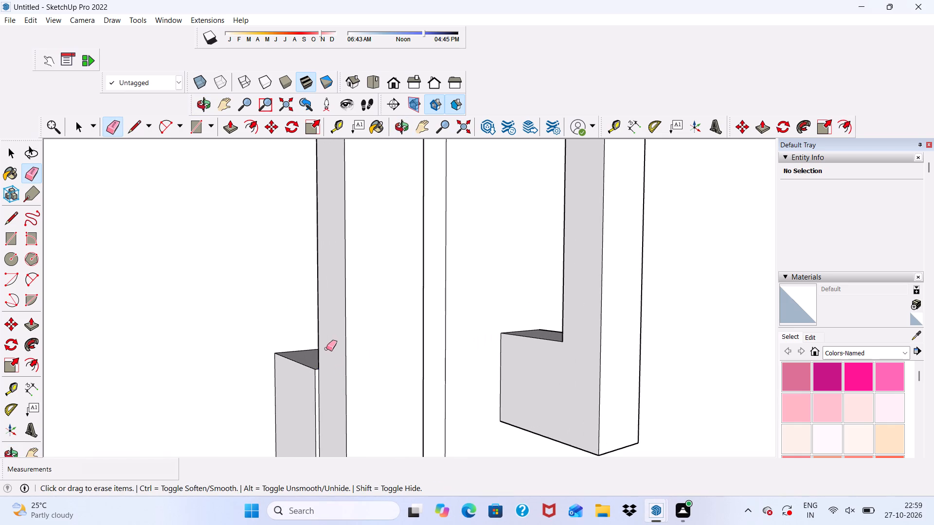
Push/Pull the side face of the bar nearest the strips by 1/16", flush with the lower block's side.
scroll(303, 261, down, 5)
middle_drag(319, 319, 364, 261)
key(space)
scroll(337, 318, up, 5)
scroll(323, 311, down, 1)
scroll(304, 307, up, 6)
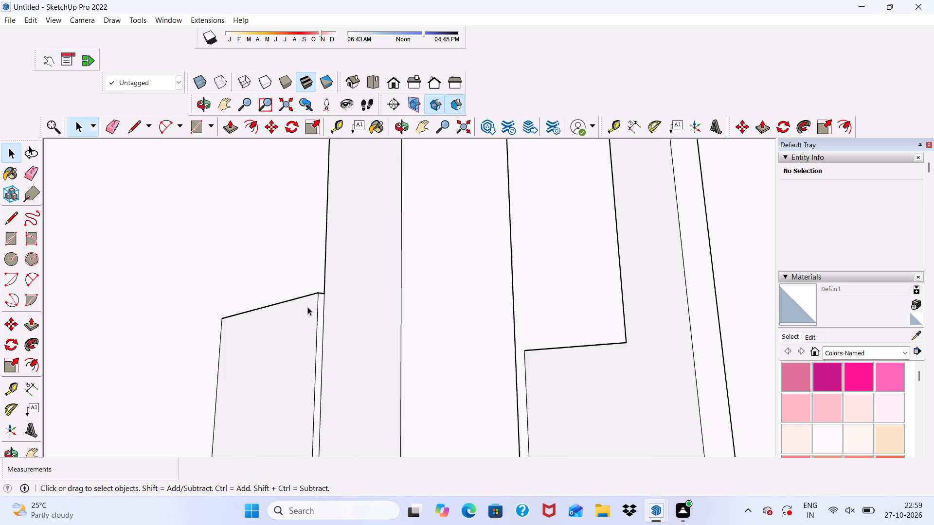
scroll(307, 307, up, 4)
middle_drag(309, 307, 382, 270)
click(414, 268)
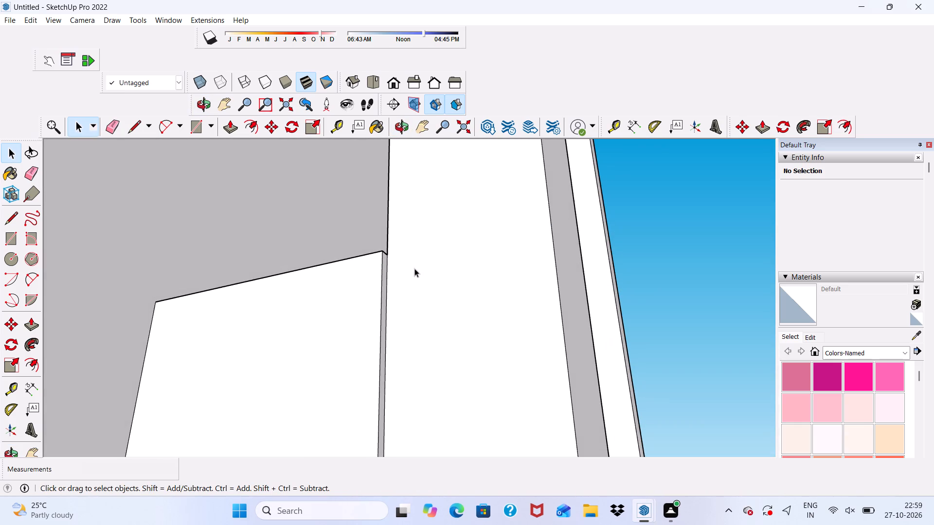
click(228, 126)
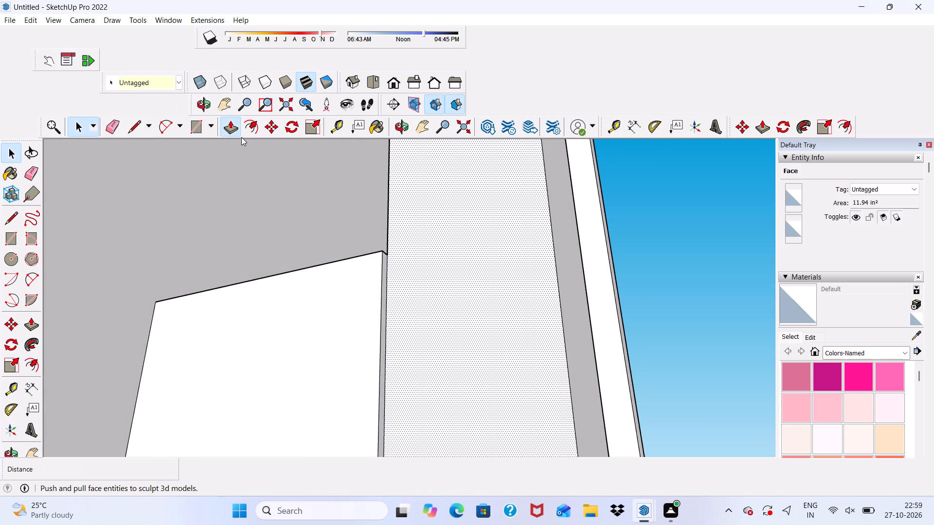
click(407, 263)
click(381, 260)
Erase the leftover edge between the bar and the lower block's side on the handle nearest the strips.
scroll(385, 243, down, 6)
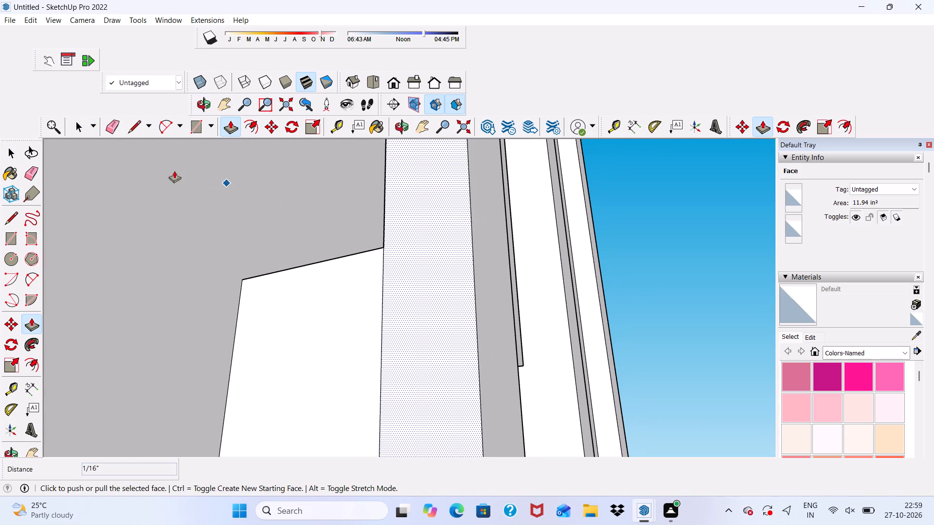
click(110, 122)
drag(359, 272, 391, 298)
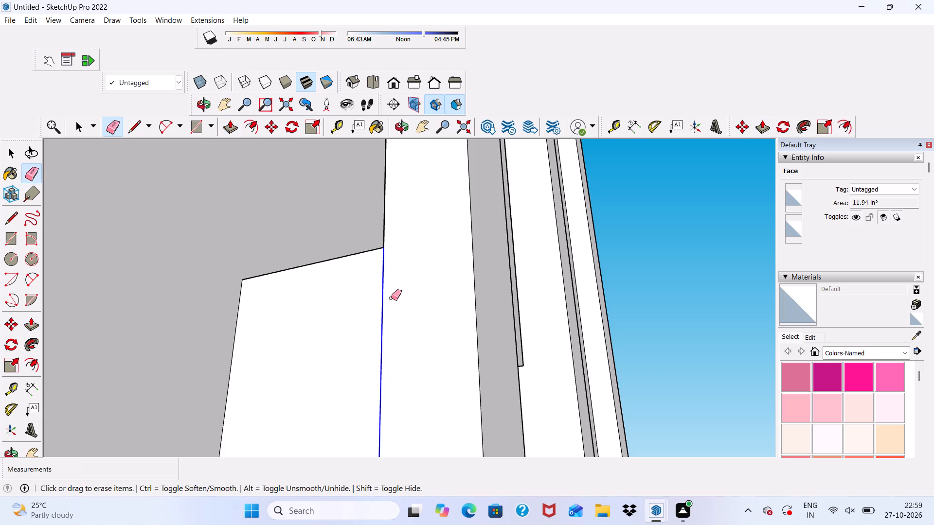
drag(391, 298, 393, 299)
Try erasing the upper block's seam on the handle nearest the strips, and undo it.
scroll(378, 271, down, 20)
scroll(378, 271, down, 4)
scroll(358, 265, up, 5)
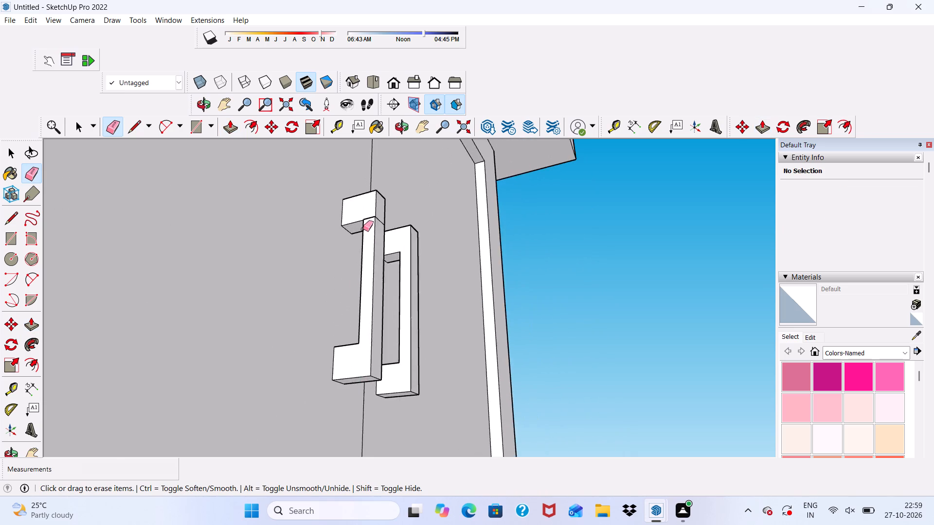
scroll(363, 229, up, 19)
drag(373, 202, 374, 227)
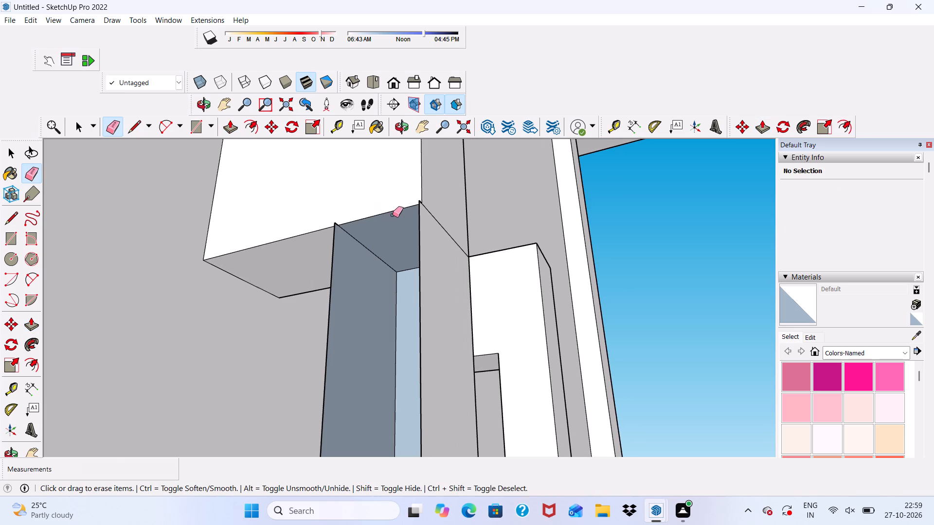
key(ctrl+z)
Push/Pull the upper block's side face on the handle nearest the strips by 1/16", flush with the bar's side.
scroll(379, 222, up, 3)
scroll(327, 208, up, 1)
middle_drag(327, 208, 462, 290)
key(space)
scroll(436, 209, up, 2)
click(436, 209)
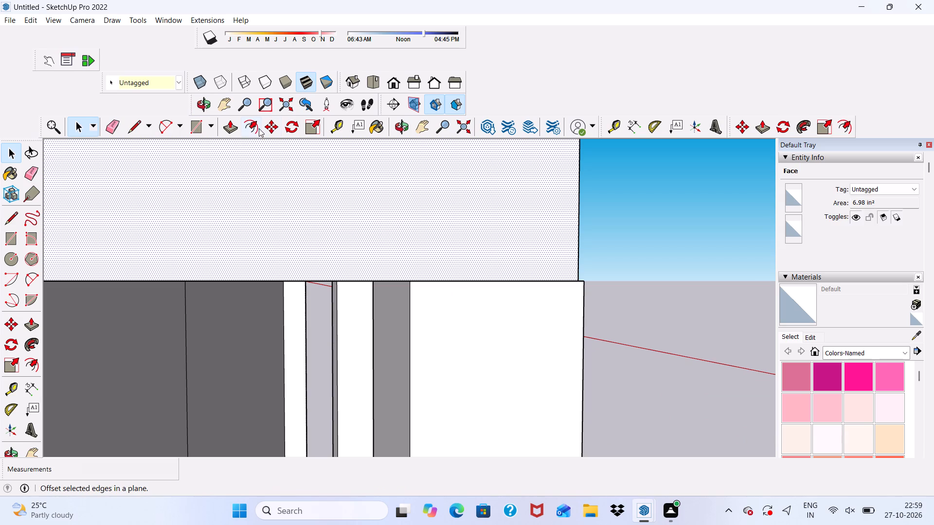
click(231, 126)
click(305, 233)
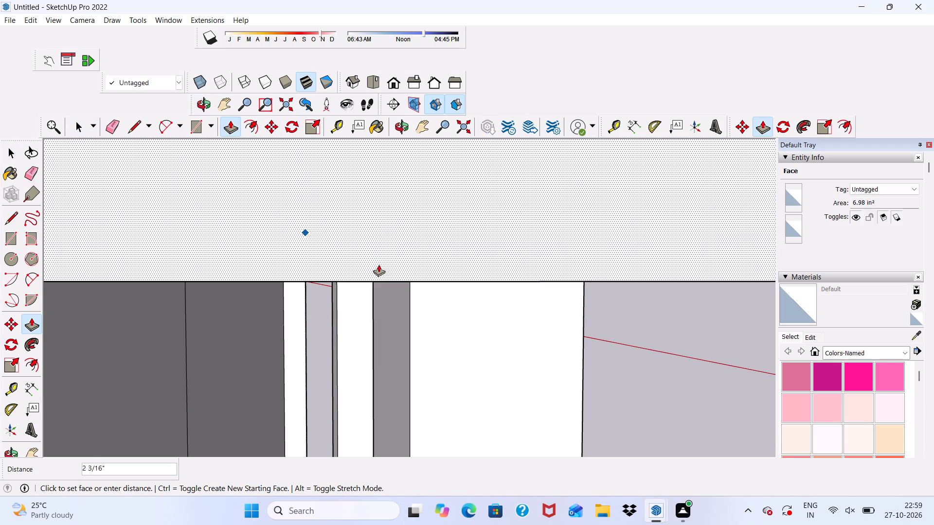
click(417, 286)
scroll(358, 271, down, 3)
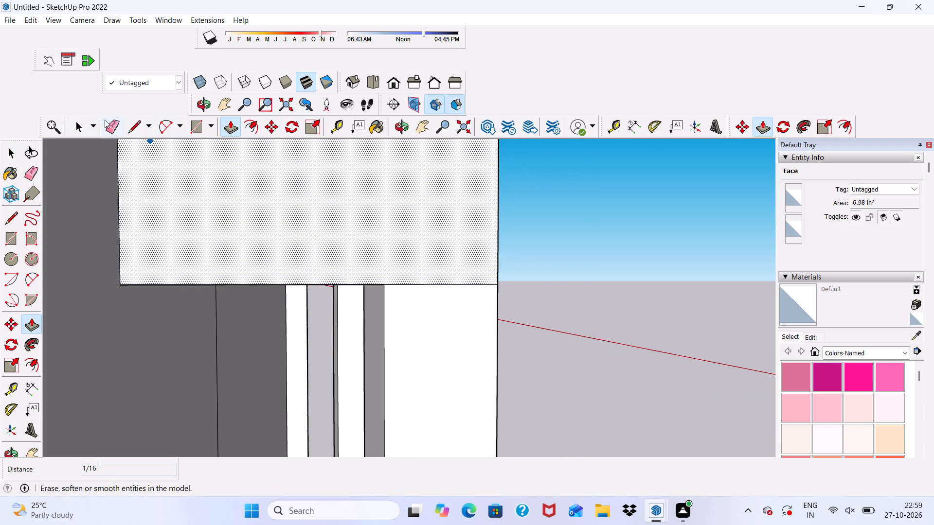
Erase the upper block's seam across the outer side and front faces of the handle nearest the strips.
click(108, 130)
scroll(389, 267, down, 2)
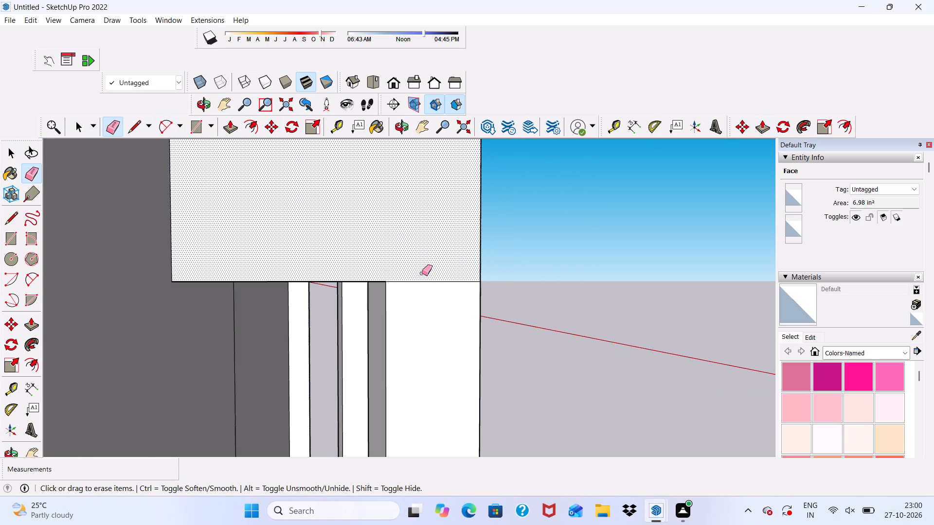
drag(424, 269, 428, 292)
scroll(373, 241, down, 6)
middle_drag(425, 304, 141, 354)
scroll(176, 357, down, 1)
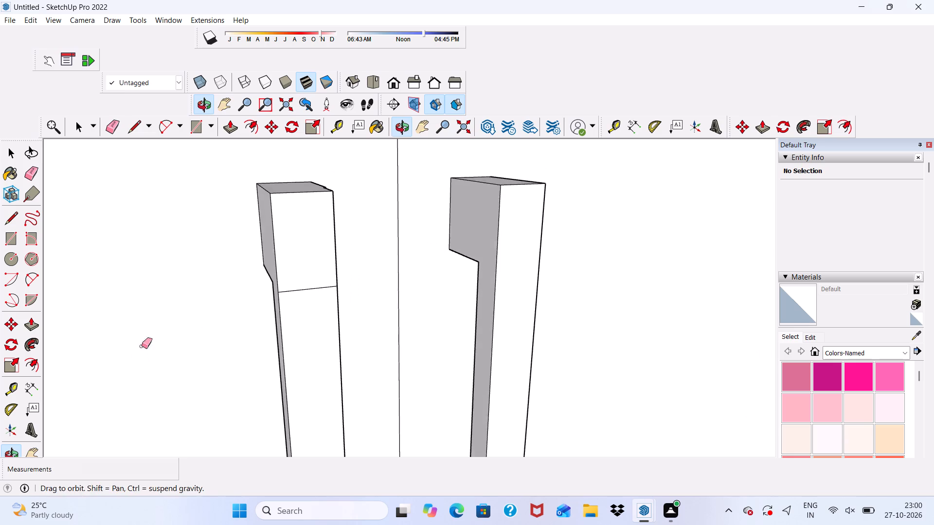
scroll(337, 275, up, 1)
drag(298, 280, 306, 301)
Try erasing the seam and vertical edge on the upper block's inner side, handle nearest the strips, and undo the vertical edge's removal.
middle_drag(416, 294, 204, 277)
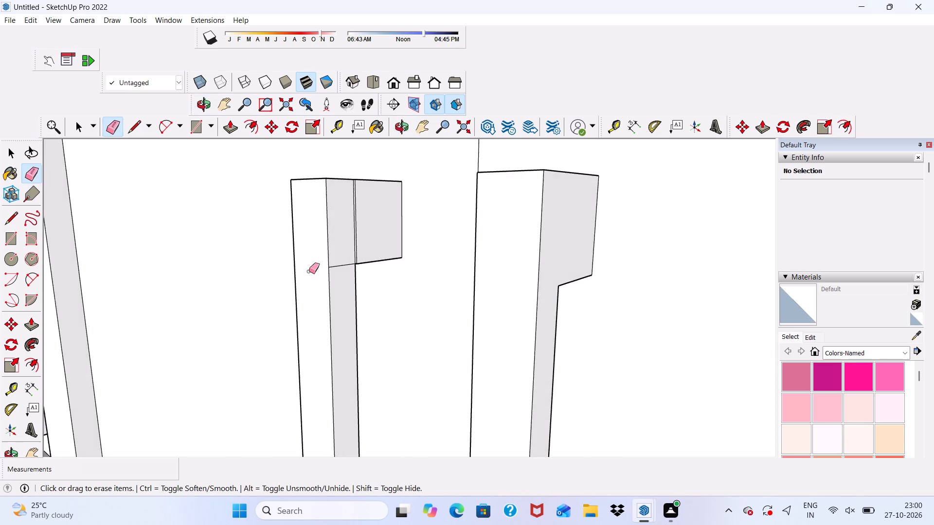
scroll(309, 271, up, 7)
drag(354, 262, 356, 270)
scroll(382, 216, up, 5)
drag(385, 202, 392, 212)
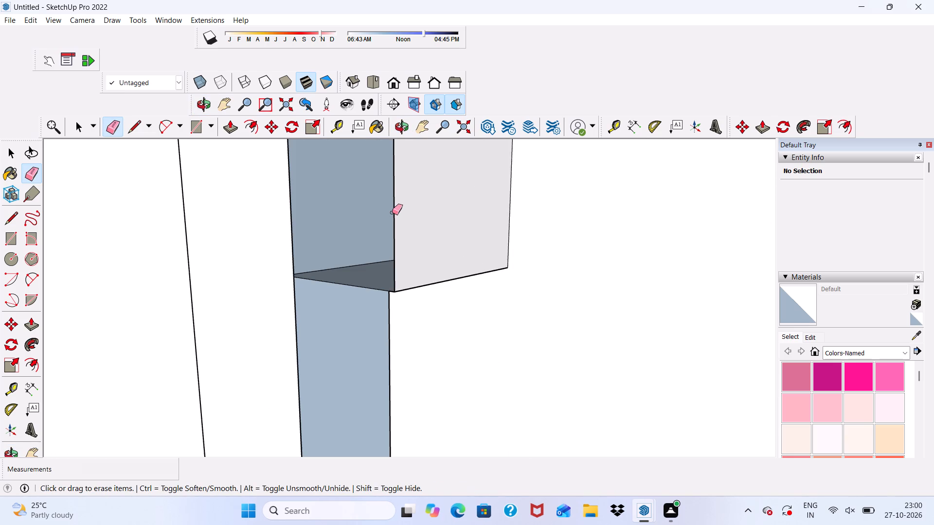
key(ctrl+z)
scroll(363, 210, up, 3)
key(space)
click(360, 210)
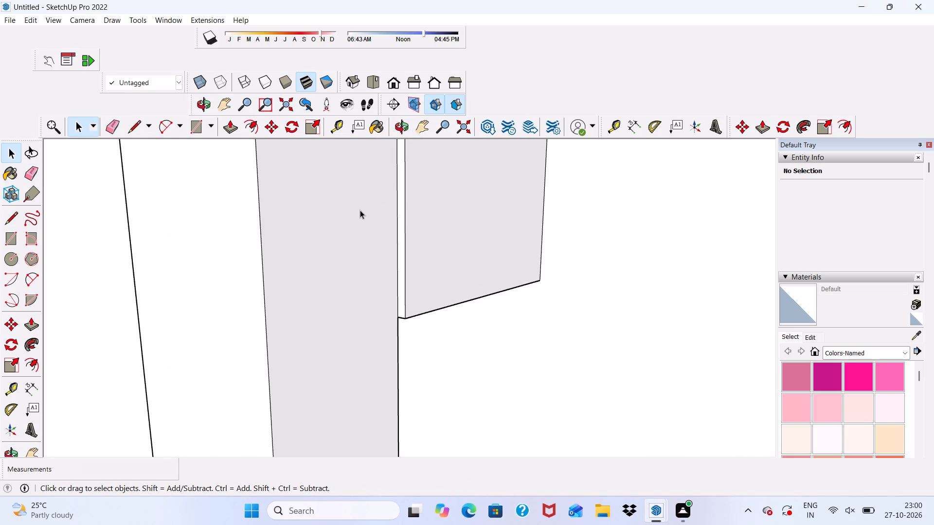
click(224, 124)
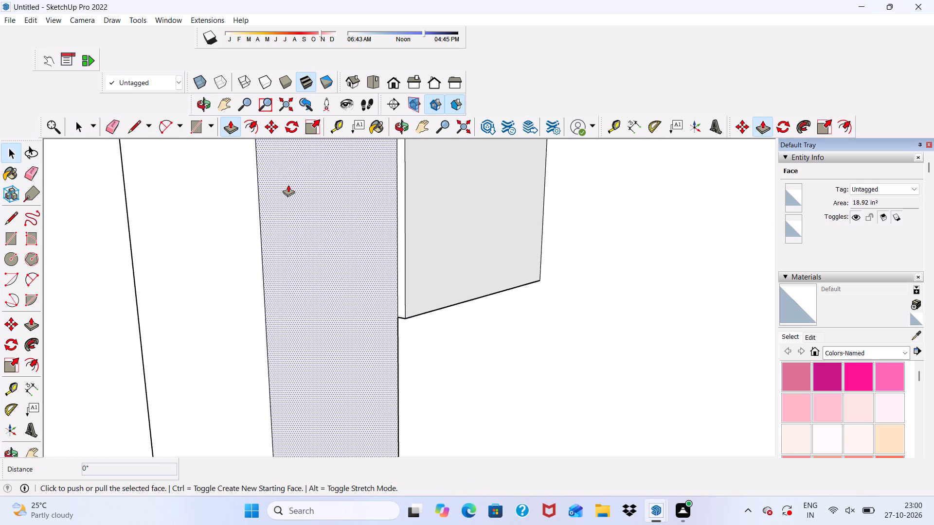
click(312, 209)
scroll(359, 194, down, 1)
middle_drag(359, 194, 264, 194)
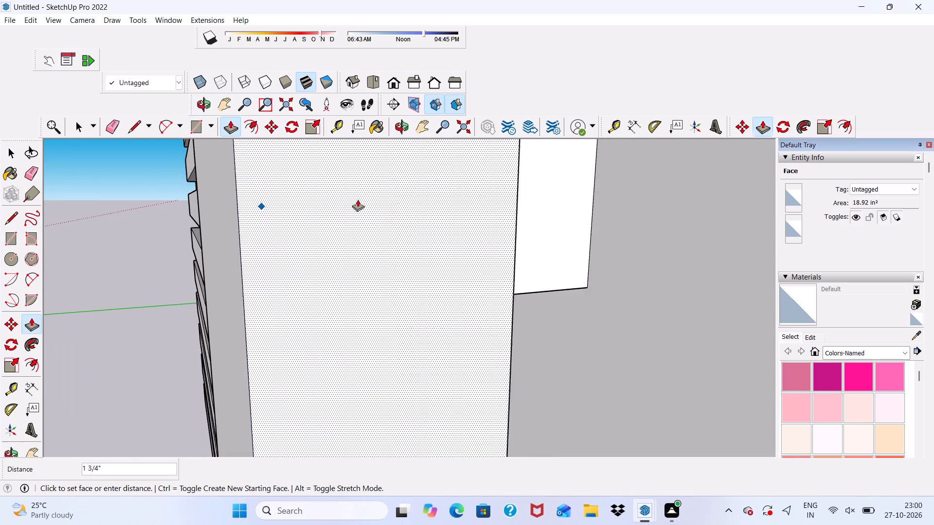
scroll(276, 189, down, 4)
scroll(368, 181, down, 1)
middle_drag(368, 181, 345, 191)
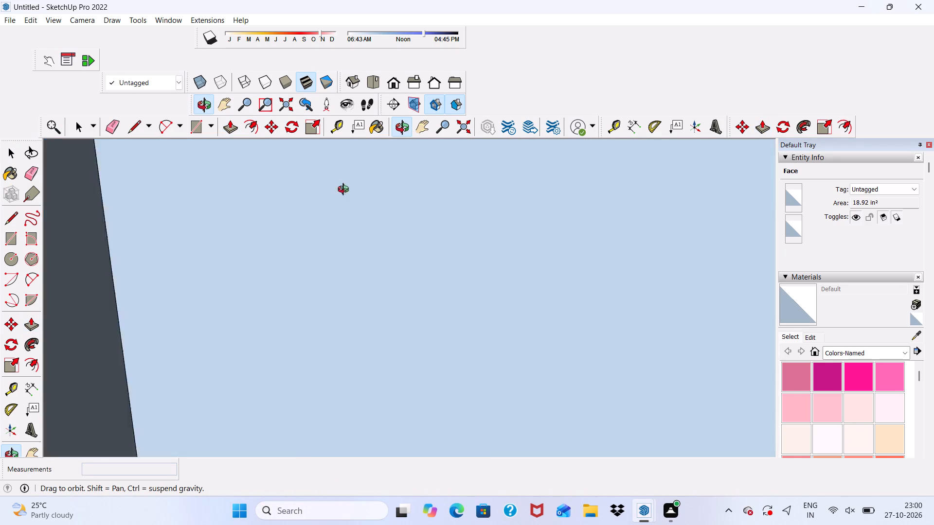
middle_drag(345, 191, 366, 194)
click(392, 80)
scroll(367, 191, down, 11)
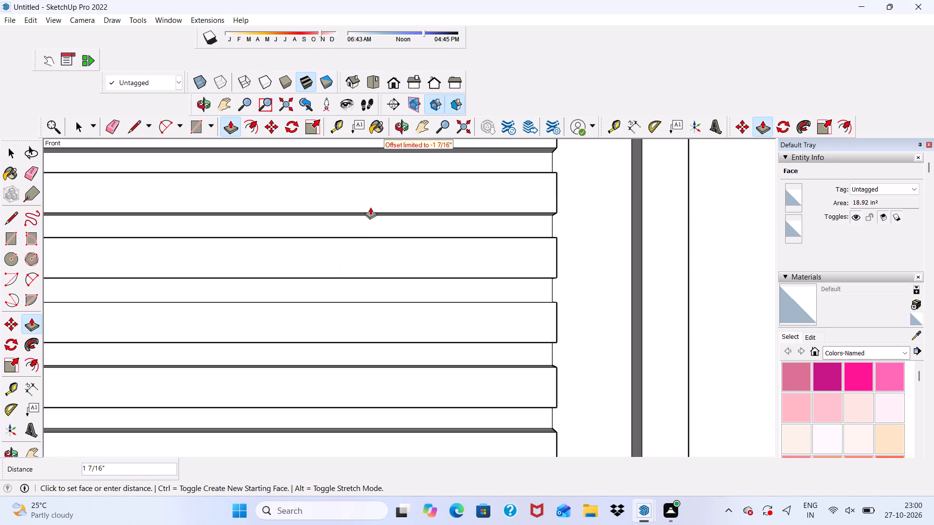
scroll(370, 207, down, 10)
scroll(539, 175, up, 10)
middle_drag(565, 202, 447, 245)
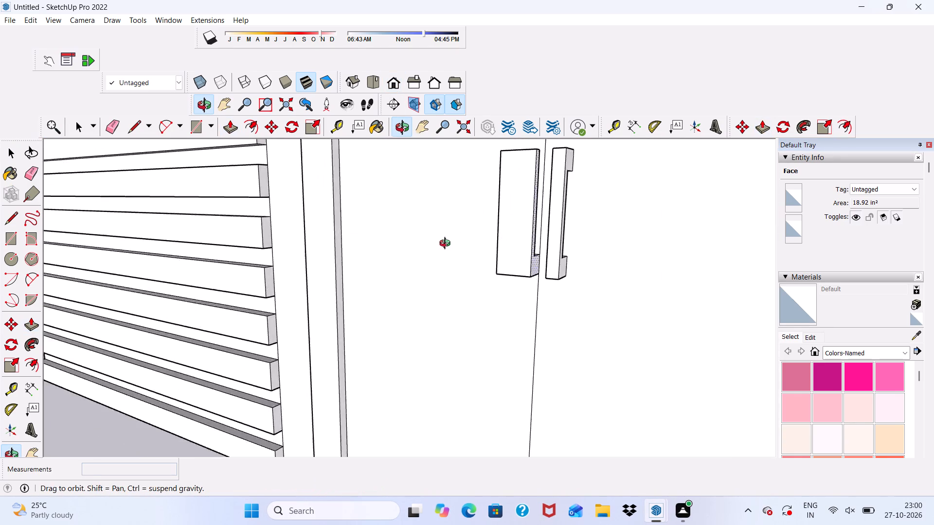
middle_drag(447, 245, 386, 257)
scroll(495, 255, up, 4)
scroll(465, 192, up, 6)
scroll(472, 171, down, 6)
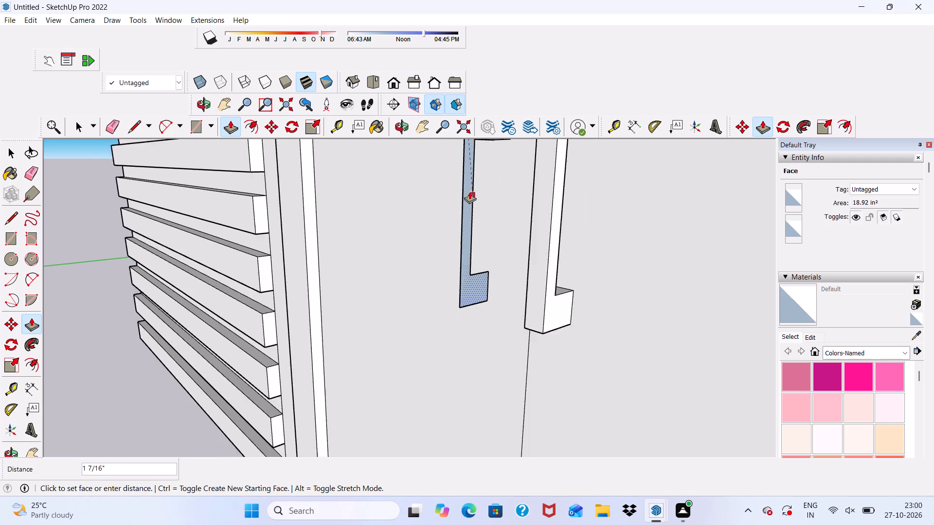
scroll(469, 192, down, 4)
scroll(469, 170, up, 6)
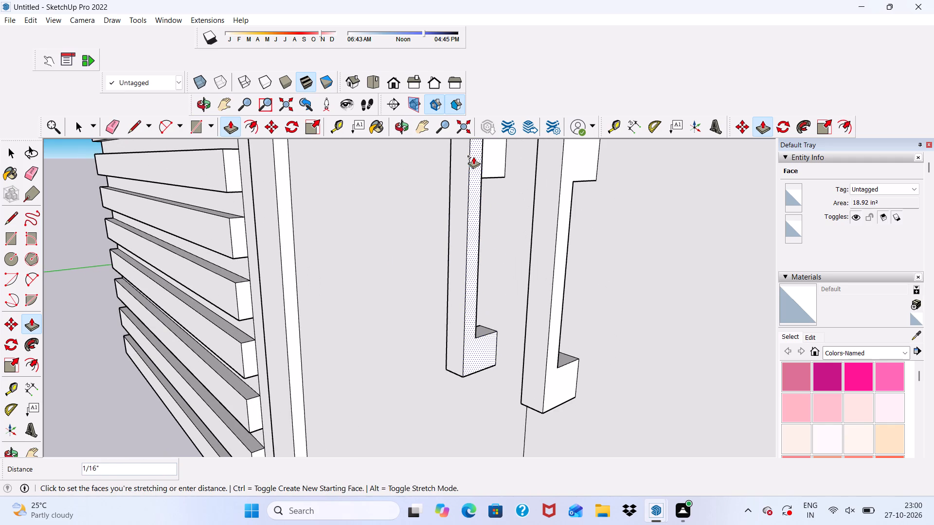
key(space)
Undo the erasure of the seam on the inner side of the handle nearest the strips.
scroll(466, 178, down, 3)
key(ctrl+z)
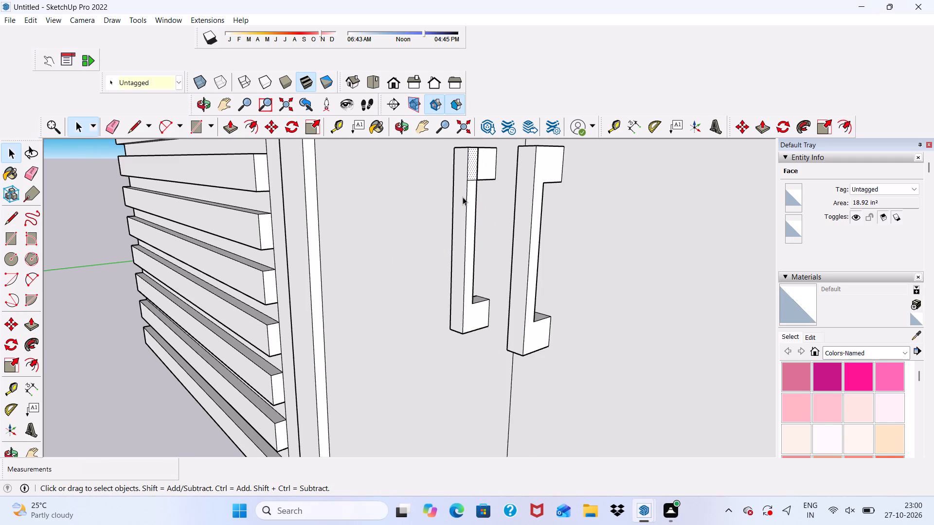
Push/Pull the recessed inner side face at the upper block by 1/16", flush with the block, on the handle nearest the strips.
scroll(463, 197, down, 5)
click(465, 204)
middle_click(465, 204)
scroll(465, 204, up, 13)
middle_drag(489, 165, 450, 237)
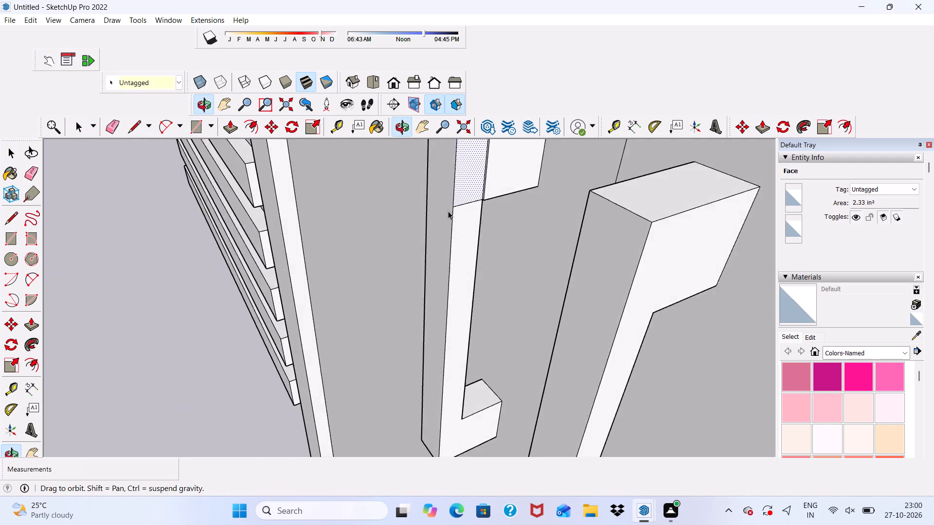
scroll(451, 181, up, 12)
click(484, 194)
click(489, 212)
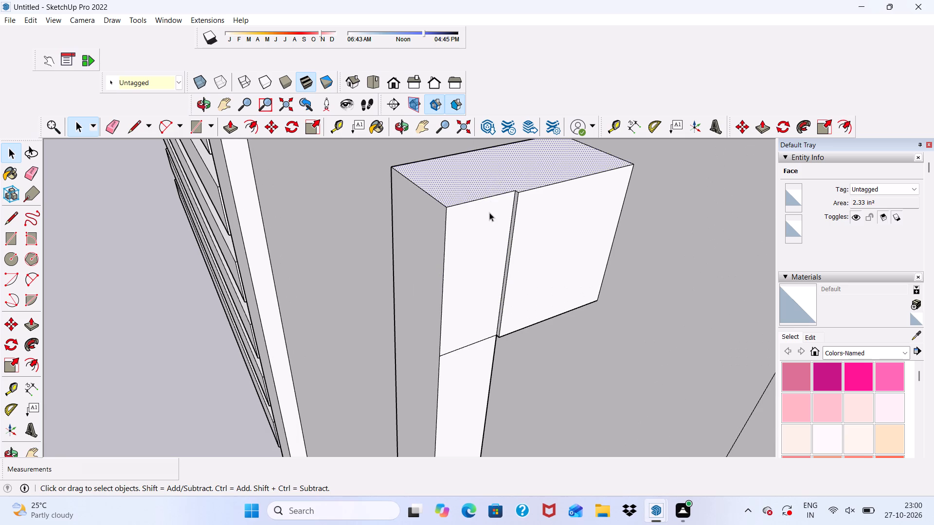
click(229, 132)
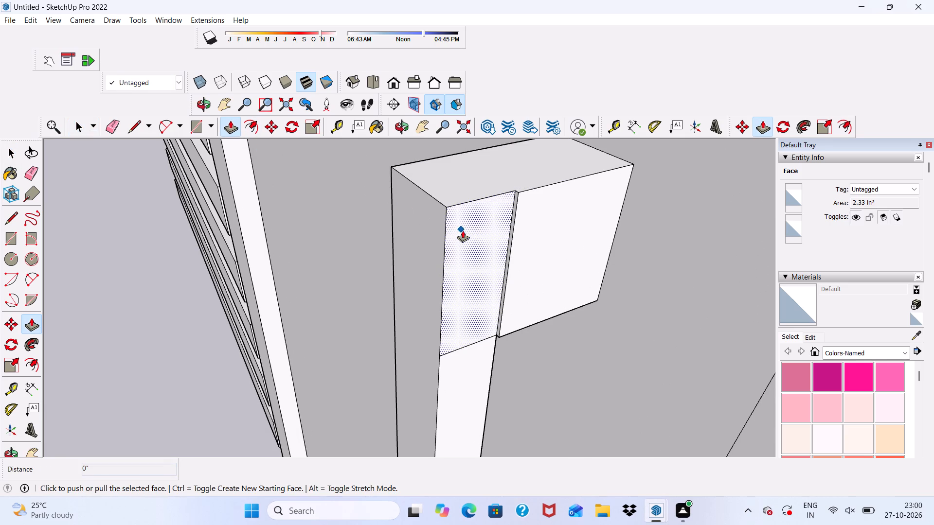
click(463, 230)
click(489, 209)
Erase the leftover vertical edge on the upper block's inner side on the handle nearest the strips.
scroll(331, 181, down, 6)
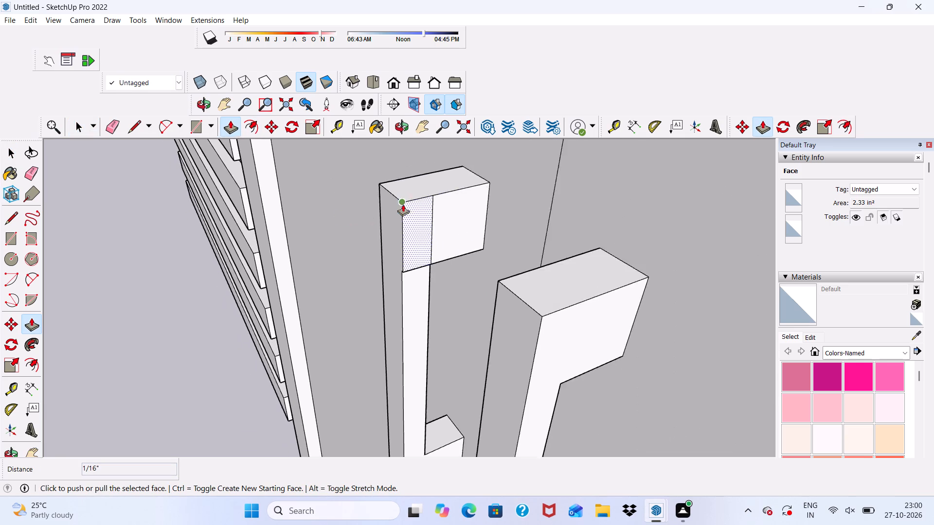
scroll(403, 204, down, 3)
middle_drag(411, 171, 478, 69)
key(space)
scroll(438, 273, down, 8)
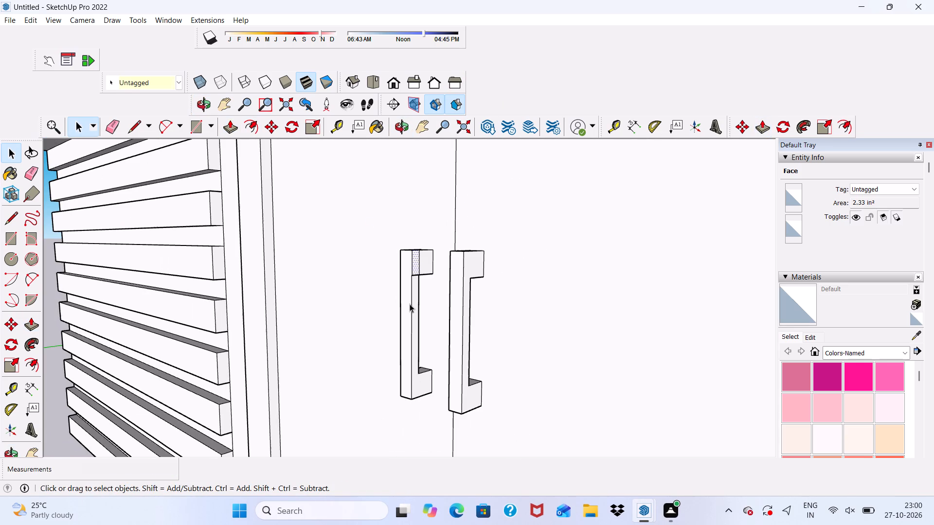
click(111, 125)
scroll(382, 263, up, 3)
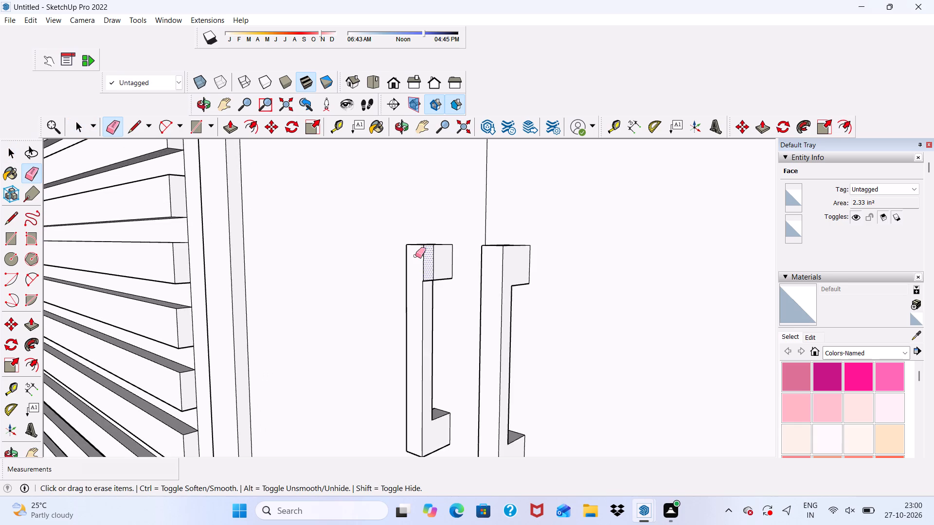
scroll(427, 256, up, 3)
drag(431, 251, 440, 258)
scroll(432, 245, down, 5)
key(space)
Inspect both bar handles on the two-leaf door and the surrounding ground-floor facade from several angles.
middle_drag(433, 255, 436, 261)
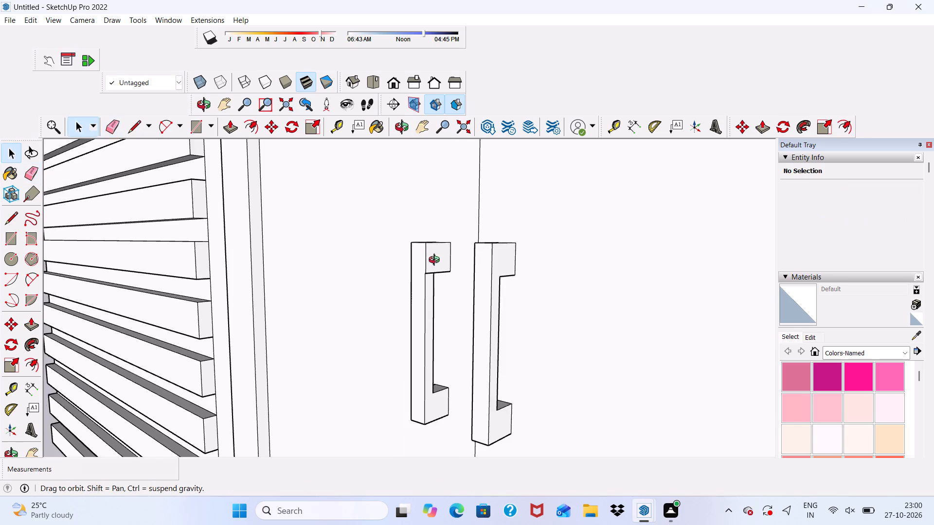
middle_drag(436, 261, 484, 401)
scroll(439, 267, down, 1)
scroll(467, 362, up, 3)
scroll(462, 304, down, 4)
middle_drag(472, 388, 499, 222)
key(space)
scroll(470, 282, down, 5)
middle_drag(475, 350, 499, 191)
scroll(499, 191, up, 1)
scroll(499, 225, down, 10)
scroll(532, 318, up, 1)
middle_drag(532, 318, 443, 485)
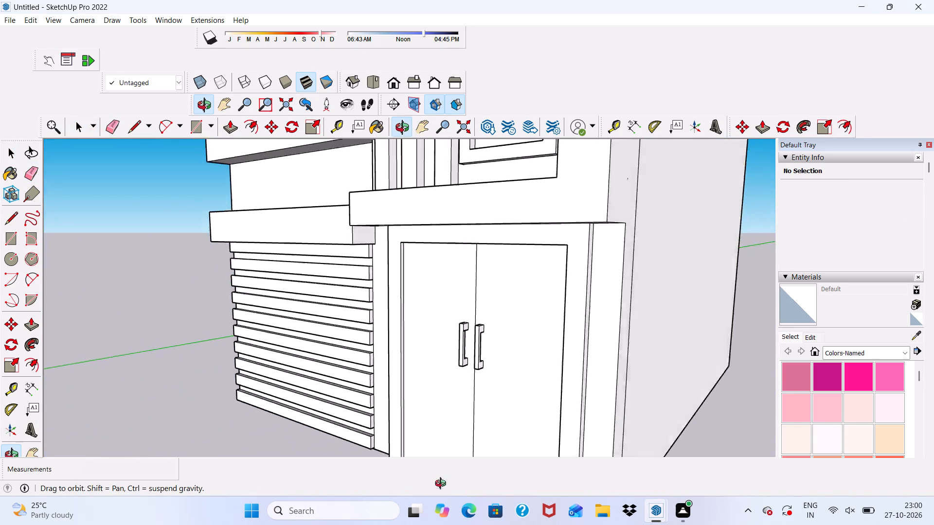
middle_drag(443, 485, 509, 461)
scroll(473, 342, up, 4)
scroll(482, 231, down, 6)
middle_drag(497, 307, 497, 351)
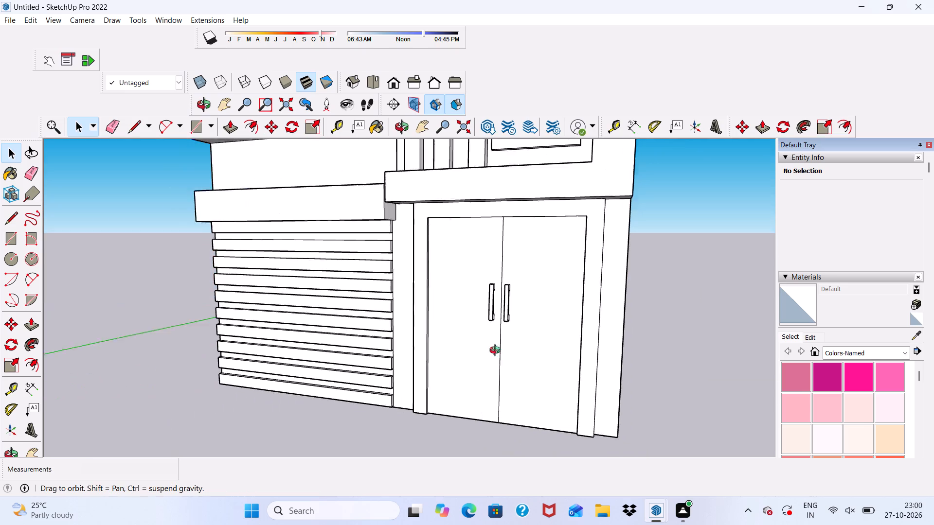
middle_drag(497, 351, 487, 378)
scroll(481, 364, down, 1)
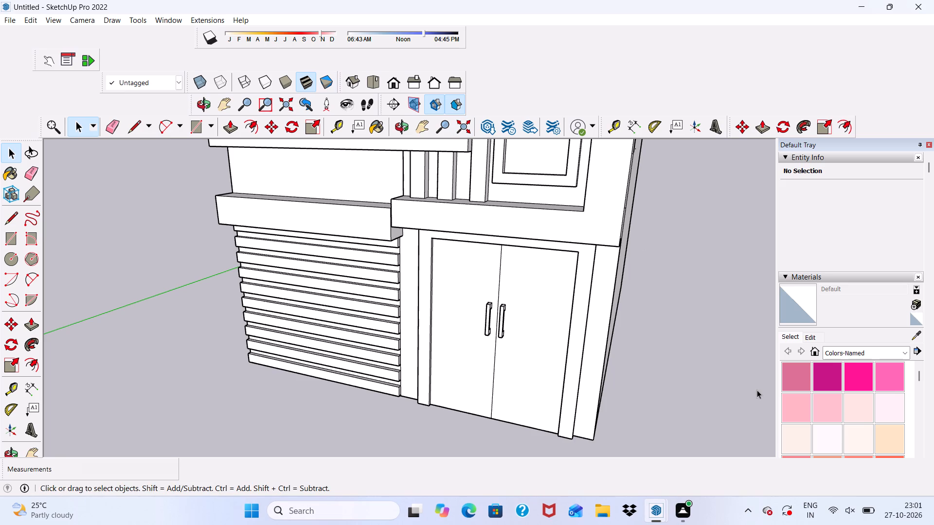
Paint the door leaf farthest from the strips with Blinds Roman Hobbled Blue from the Window Coverings materials.
click(903, 354)
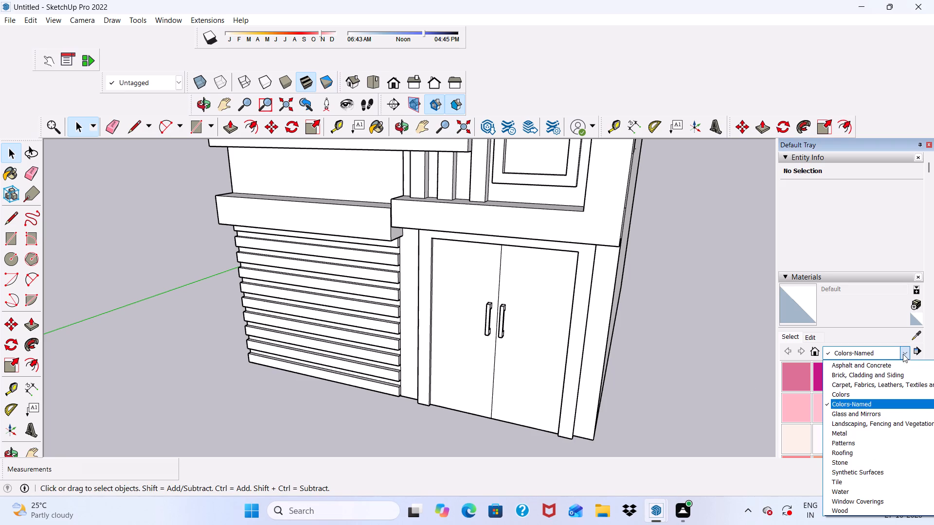
click(846, 502)
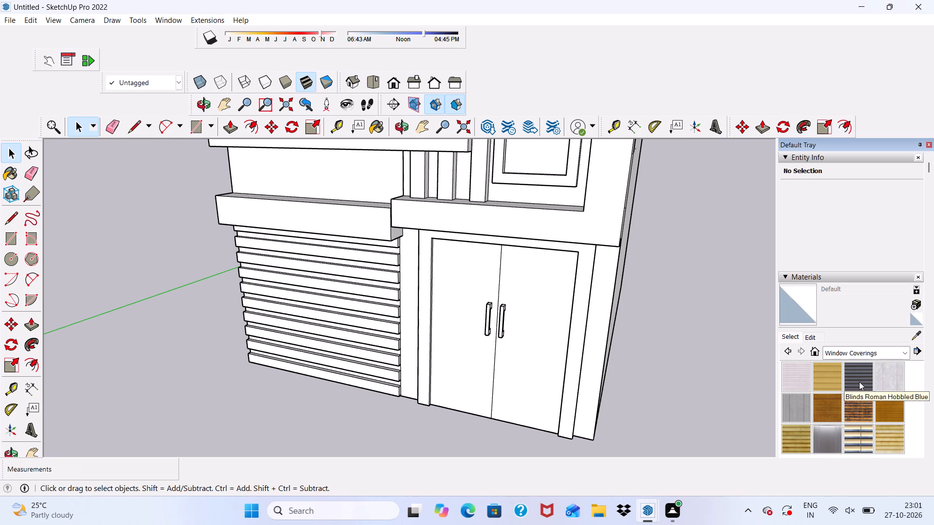
click(859, 382)
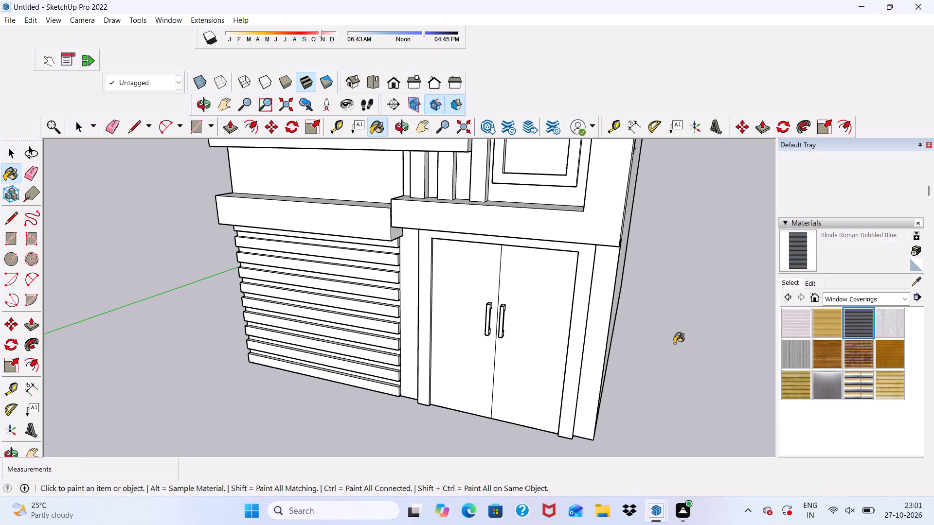
click(556, 364)
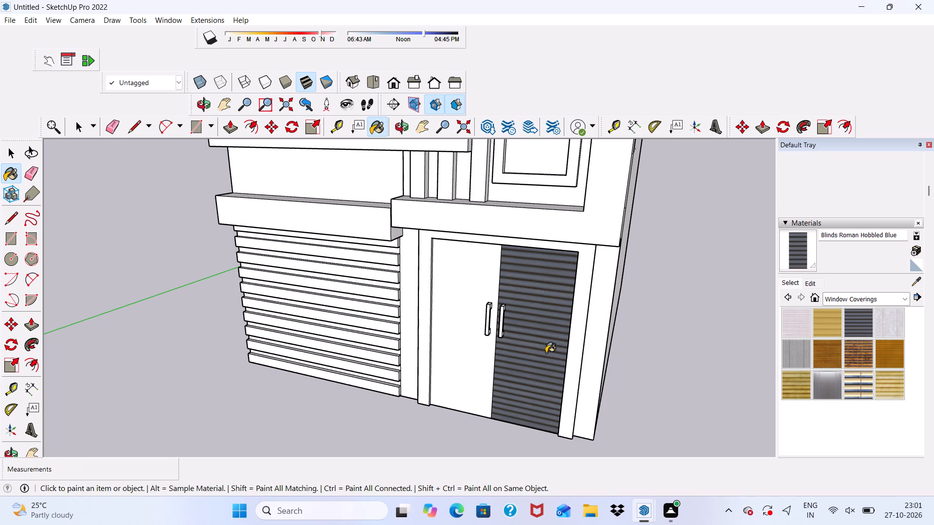
Examine the textured door leaf in the context of the whole house facade.
scroll(280, 0, down, 3)
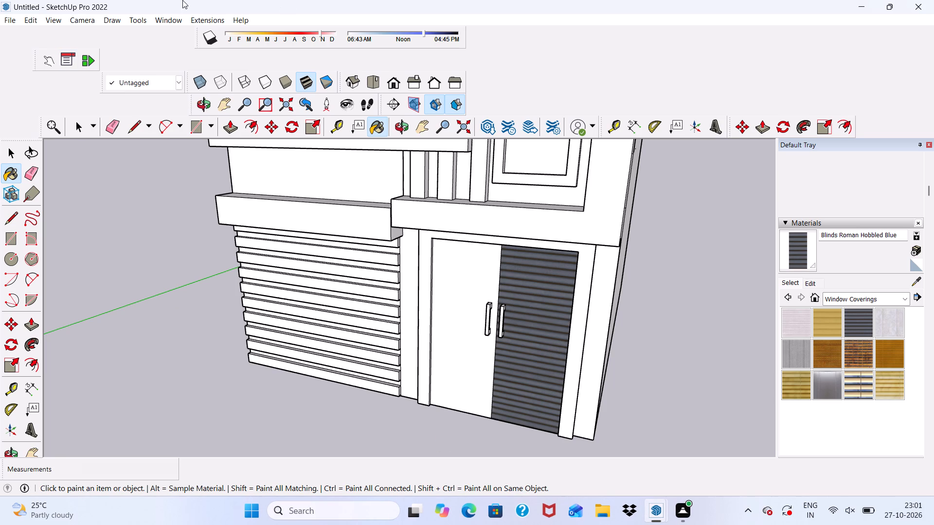
scroll(365, 274, down, 4)
scroll(373, 349, up, 3)
drag(373, 349, 373, 343)
key(space)
scroll(365, 341, down, 1)
middle_drag(365, 341, 377, 313)
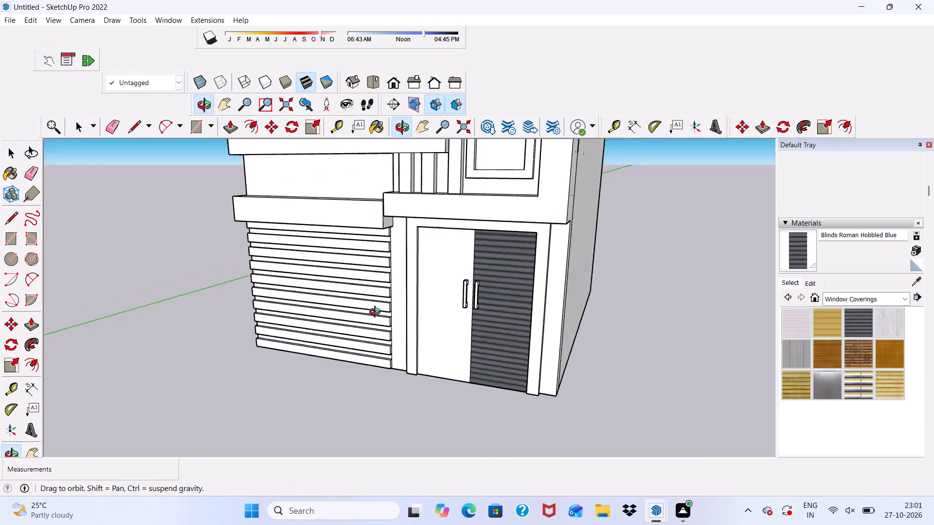
middle_drag(377, 313, 412, 283)
scroll(408, 284, down, 11)
scroll(391, 234, up, 4)
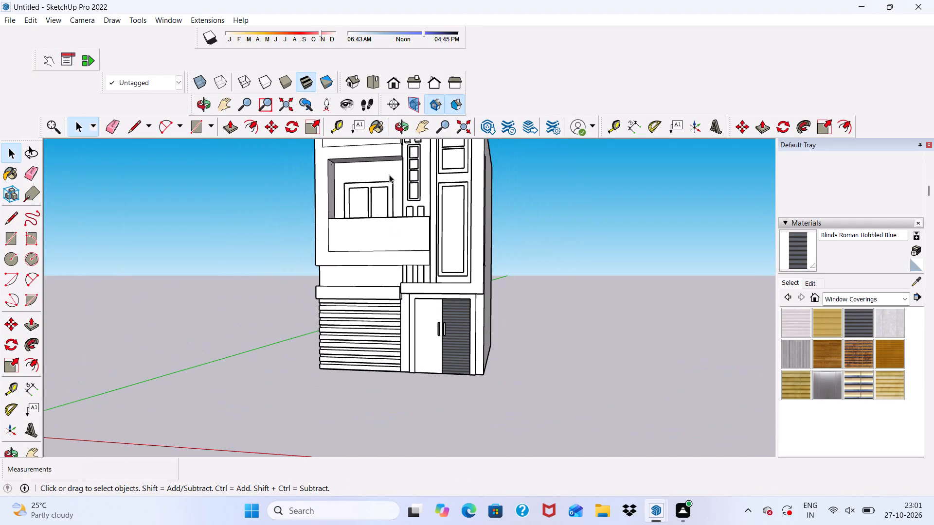
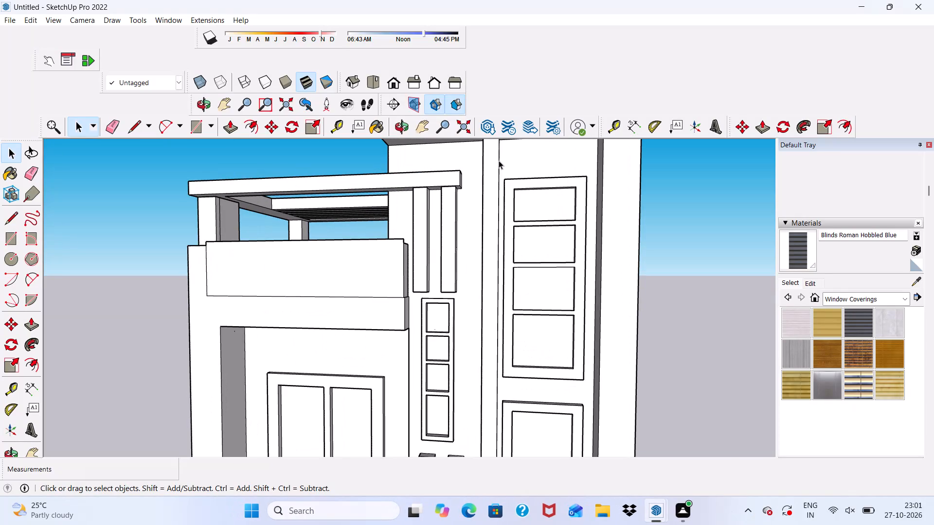
Examine the whole house facade and its side from several angles and distances.
scroll(464, 150, down, 5)
scroll(454, 190, up, 5)
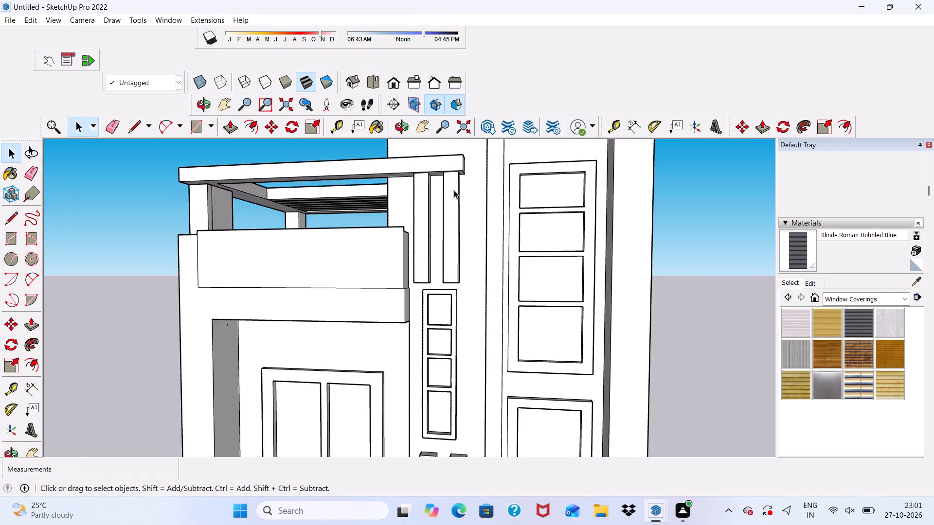
scroll(454, 190, down, 10)
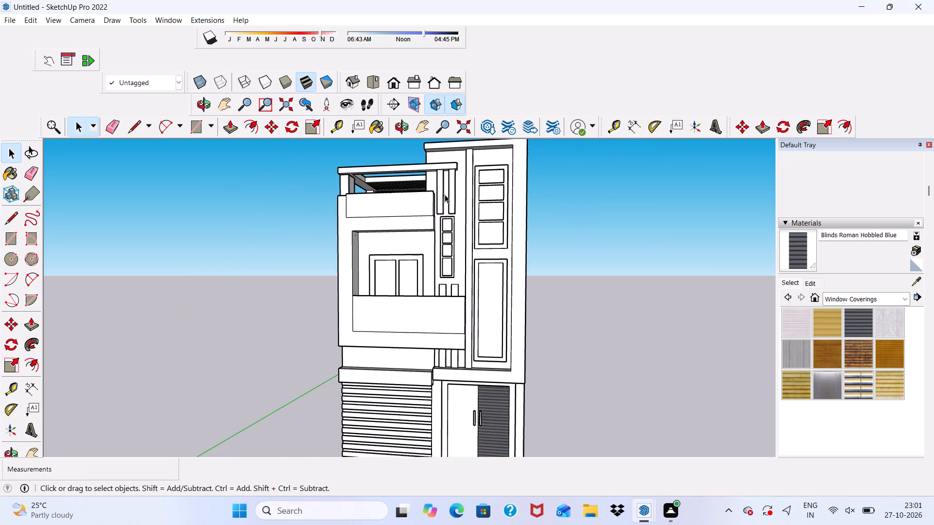
middle_drag(441, 229, 256, 272)
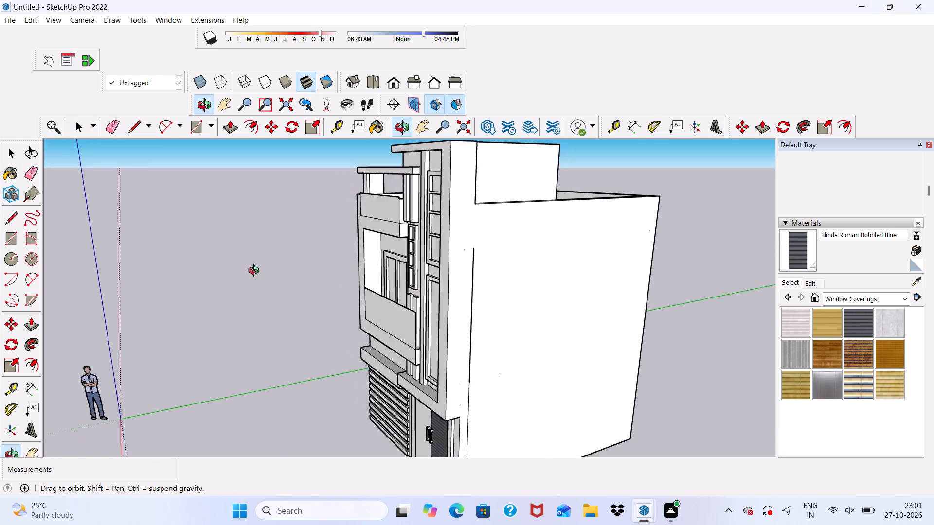
middle_drag(256, 272, 515, 254)
scroll(452, 316, up, 4)
scroll(417, 170, down, 6)
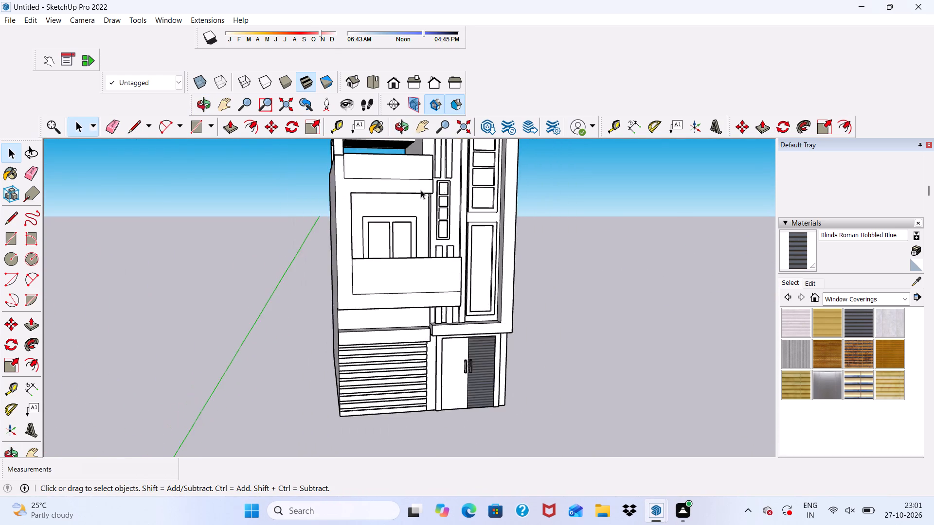
scroll(421, 190, down, 4)
scroll(413, 299, up, 4)
scroll(425, 224, up, 5)
scroll(425, 205, down, 10)
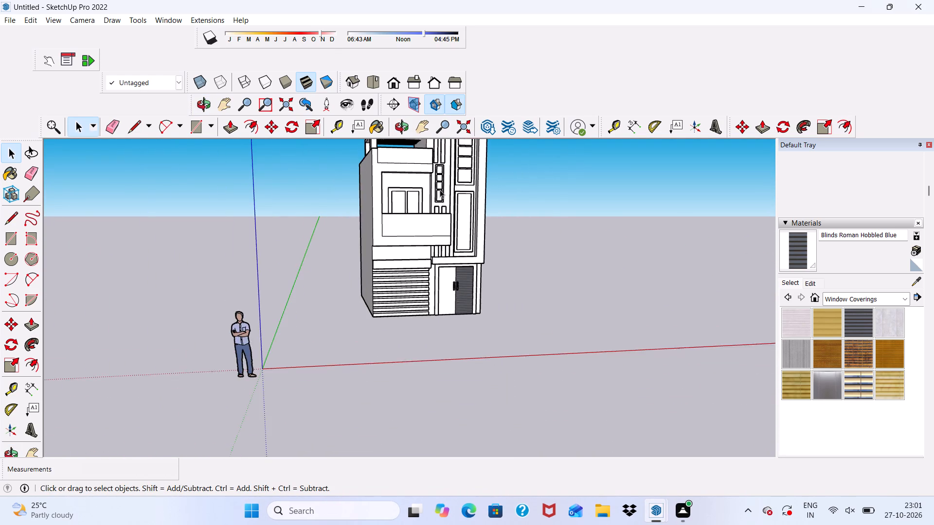
scroll(440, 190, down, 9)
scroll(430, 230, up, 9)
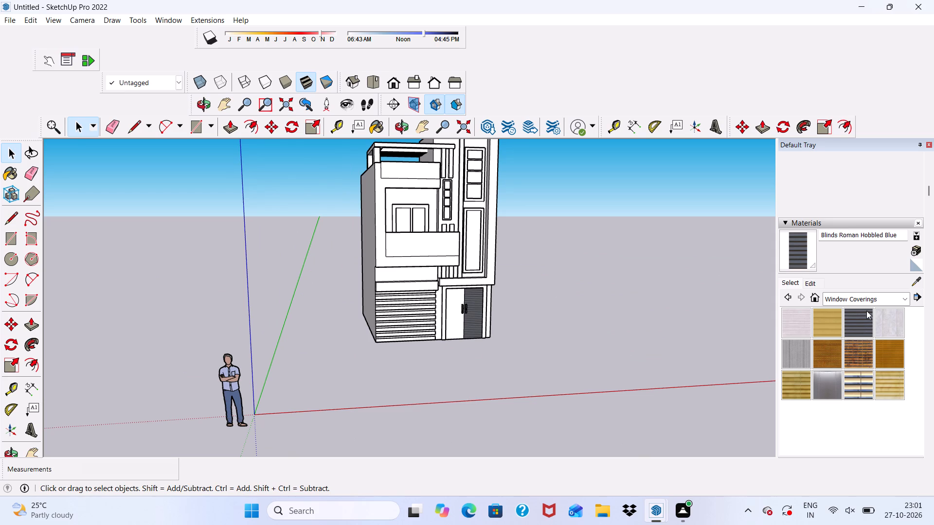
Switch the materials library to the Colors collection.
click(907, 298)
scroll(894, 331, down, 1)
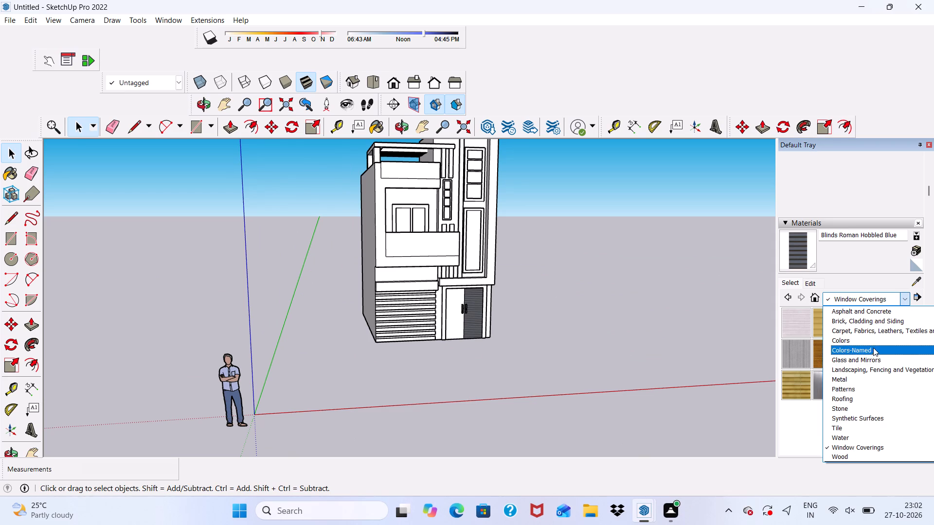
click(870, 337)
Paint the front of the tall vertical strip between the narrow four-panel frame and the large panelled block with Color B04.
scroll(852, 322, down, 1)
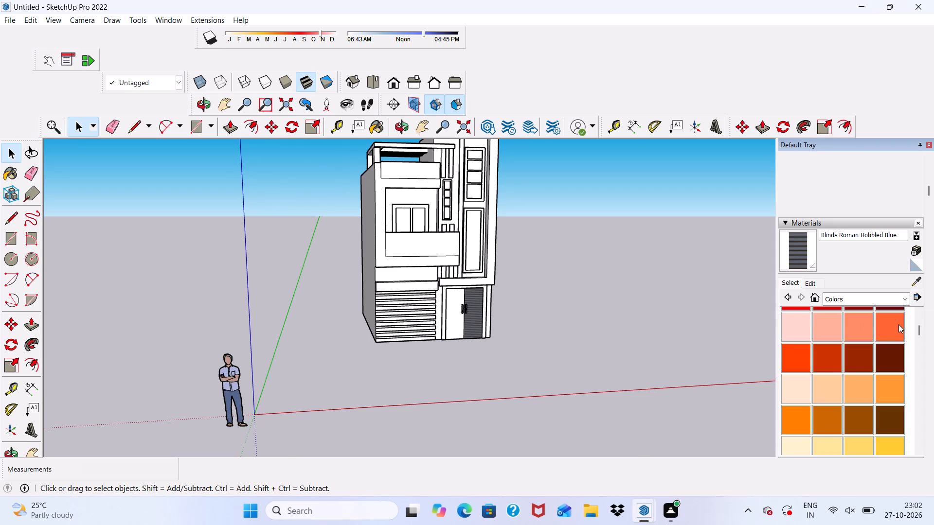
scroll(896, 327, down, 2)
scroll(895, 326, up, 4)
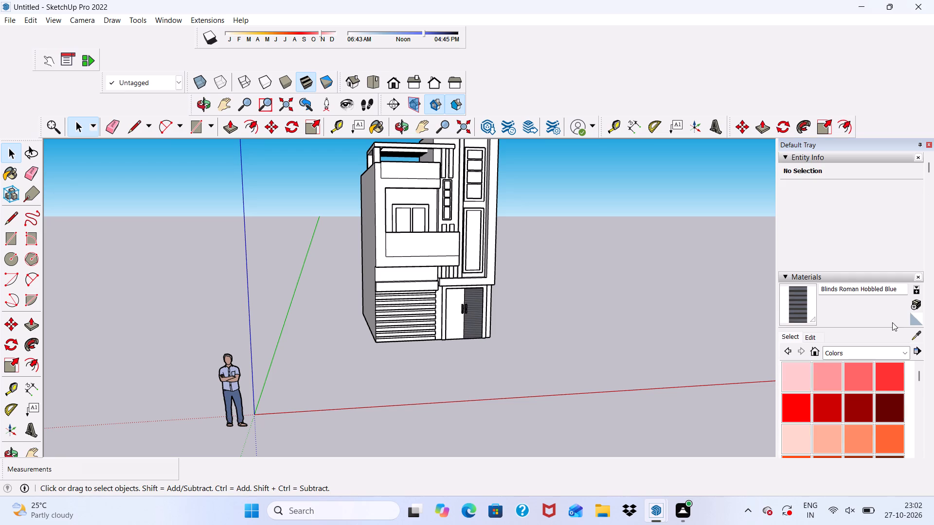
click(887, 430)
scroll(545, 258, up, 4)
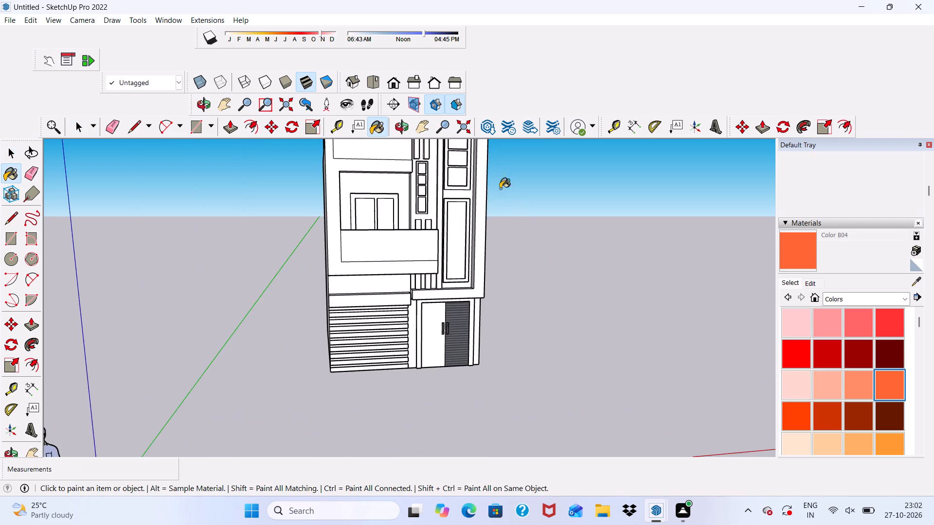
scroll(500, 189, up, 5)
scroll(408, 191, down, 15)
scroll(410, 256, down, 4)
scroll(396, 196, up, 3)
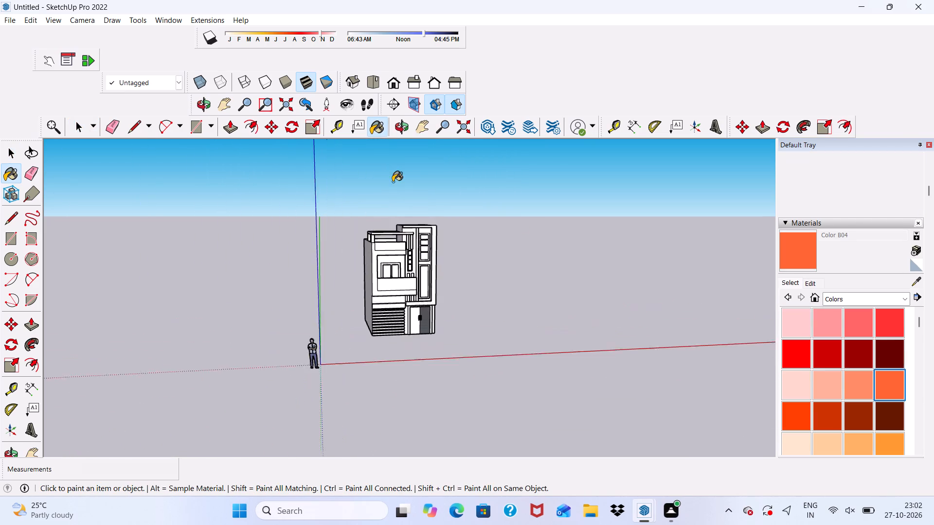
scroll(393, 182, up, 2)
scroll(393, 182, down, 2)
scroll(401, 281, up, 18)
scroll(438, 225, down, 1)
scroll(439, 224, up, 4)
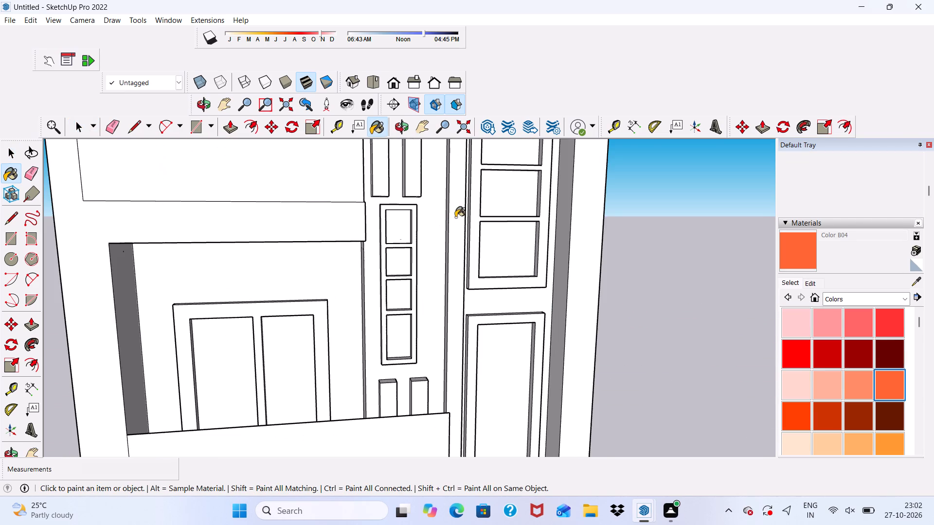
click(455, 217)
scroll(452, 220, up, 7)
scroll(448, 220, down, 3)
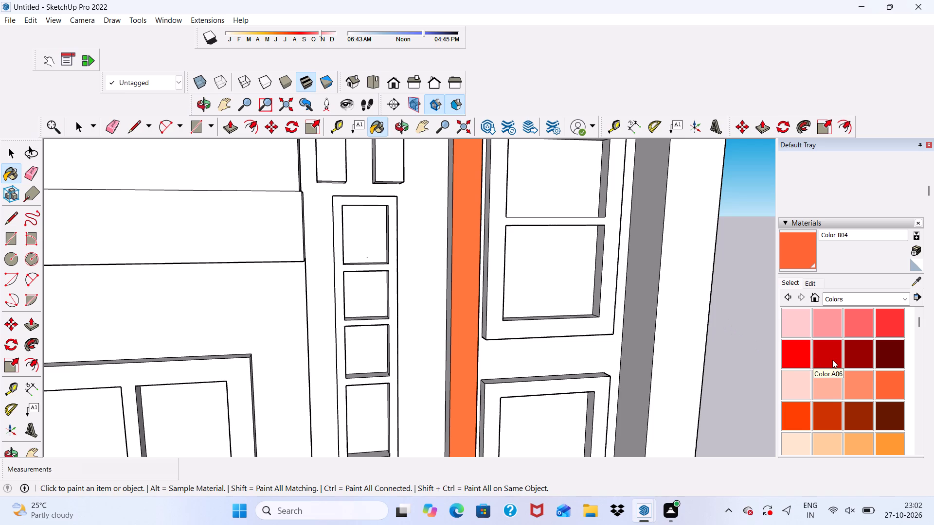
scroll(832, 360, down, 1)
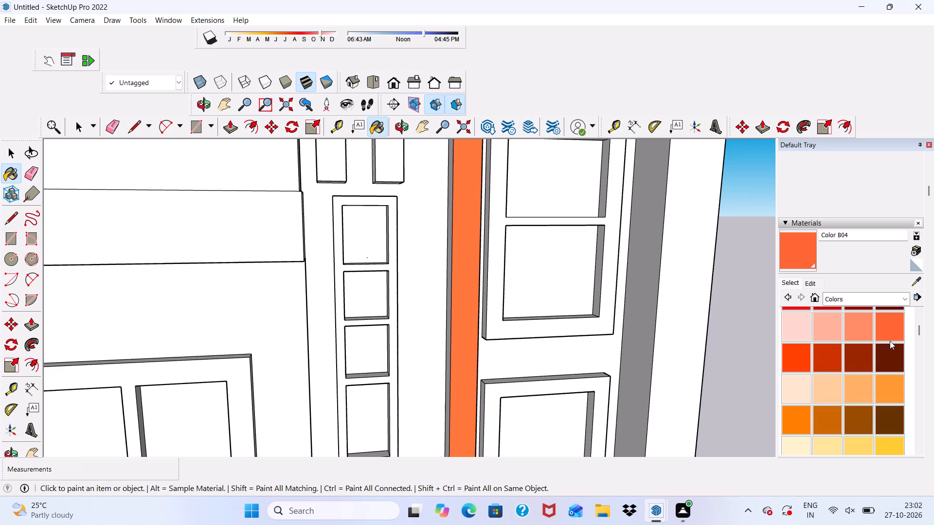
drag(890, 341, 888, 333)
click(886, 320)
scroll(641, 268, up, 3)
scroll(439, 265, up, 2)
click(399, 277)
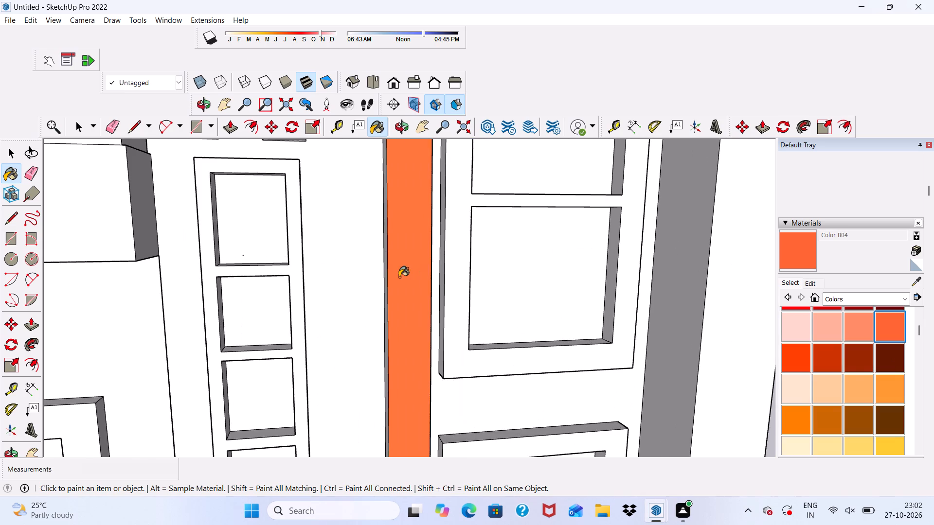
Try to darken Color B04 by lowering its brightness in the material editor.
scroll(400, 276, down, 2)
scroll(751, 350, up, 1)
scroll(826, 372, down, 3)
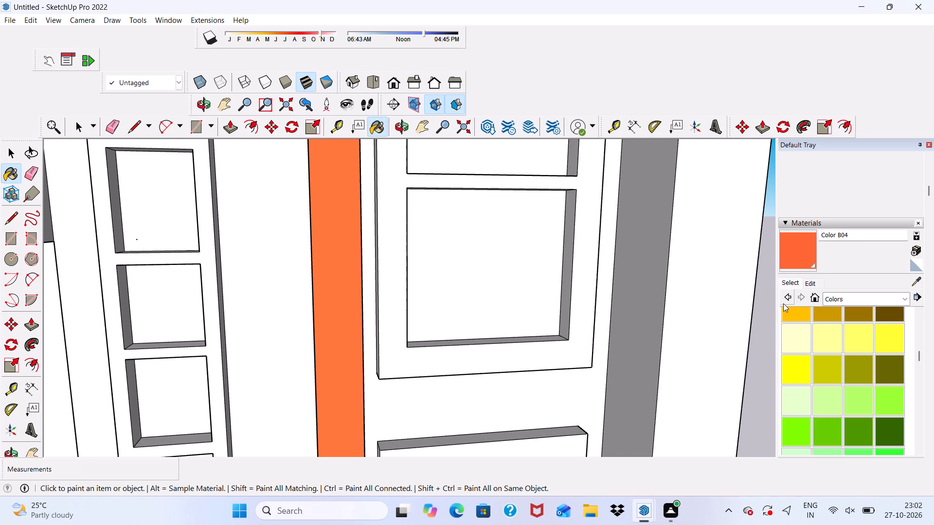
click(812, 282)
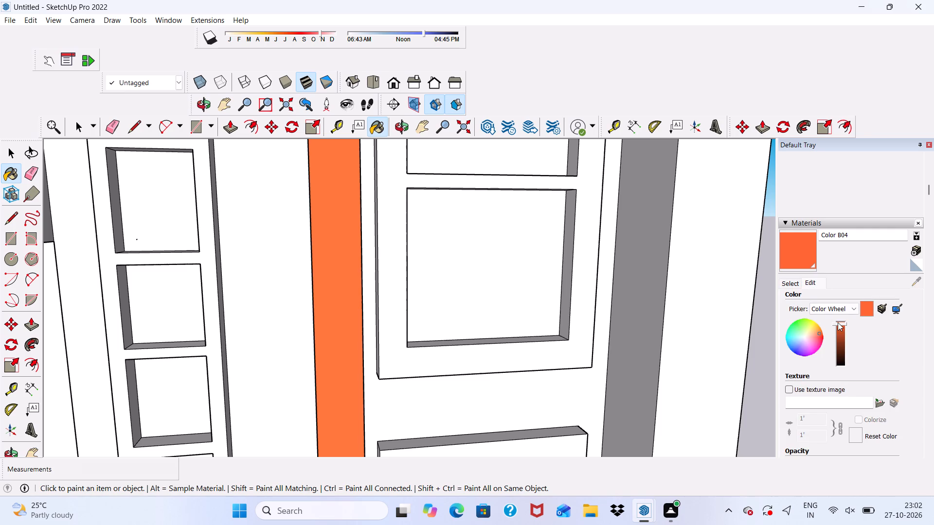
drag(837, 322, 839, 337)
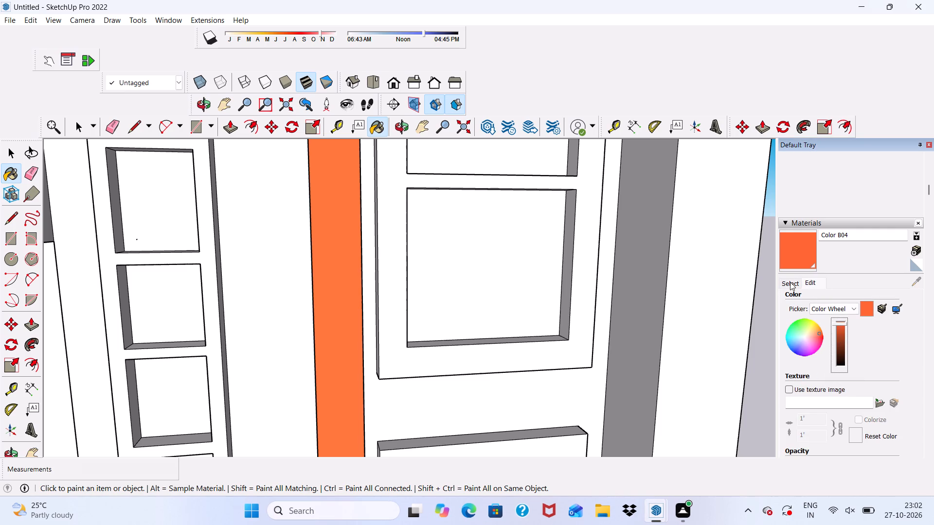
Paint the front face of the tall vertical strip with Color C05 from the Colors materials.
click(790, 283)
scroll(849, 352, up, 1)
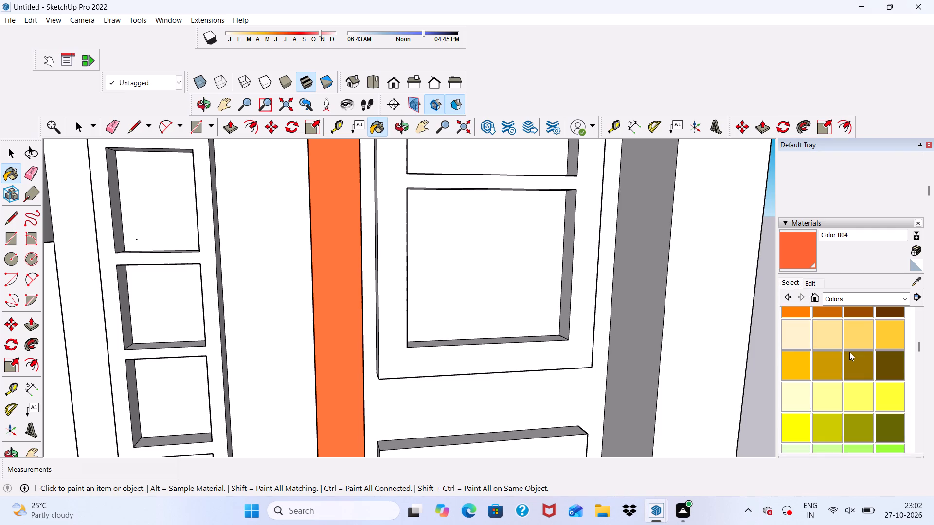
scroll(834, 345, up, 1)
click(793, 363)
scroll(330, 297, up, 2)
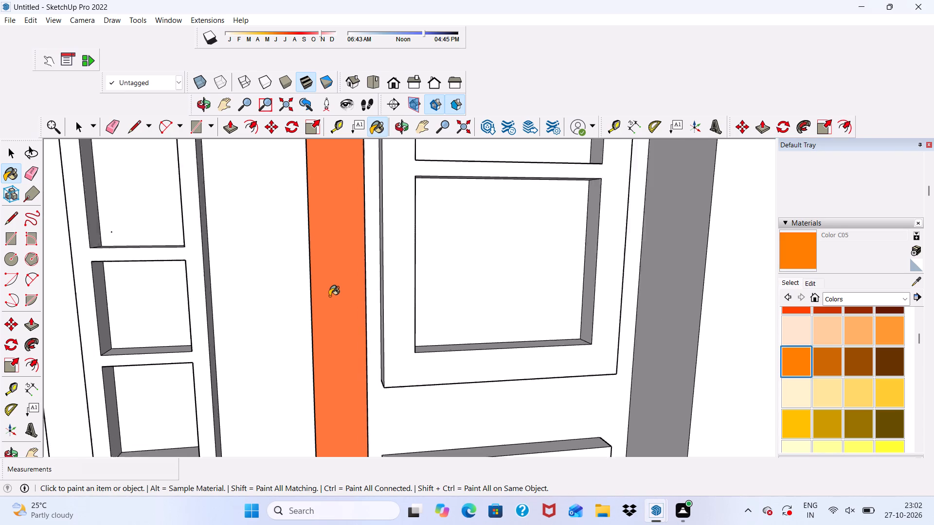
scroll(329, 296, up, 2)
click(329, 296)
Darken Color C05 slightly by lowering its brightness in the material editor.
scroll(339, 308, down, 3)
middle_drag(356, 348, 479, 358)
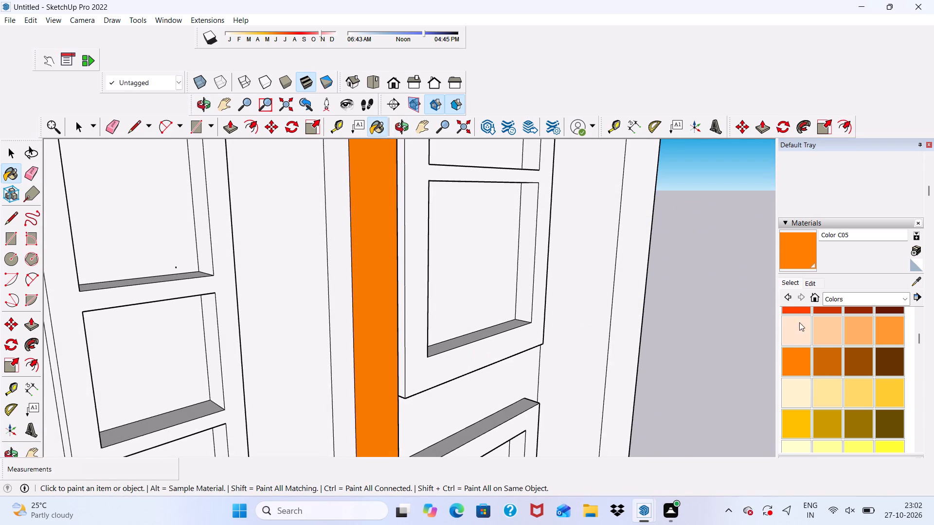
click(808, 282)
drag(835, 325, 839, 330)
Paint both side faces of the tall vertical strip with Color C05.
scroll(394, 319, up, 3)
scroll(395, 319, down, 3)
middle_drag(392, 326, 167, 338)
scroll(273, 266, down, 6)
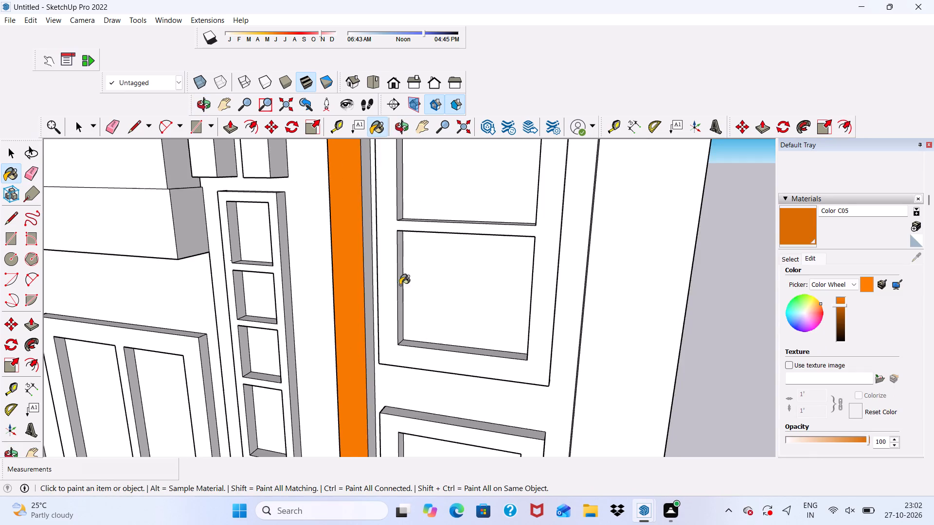
scroll(400, 285, down, 3)
middle_drag(368, 353, 612, 304)
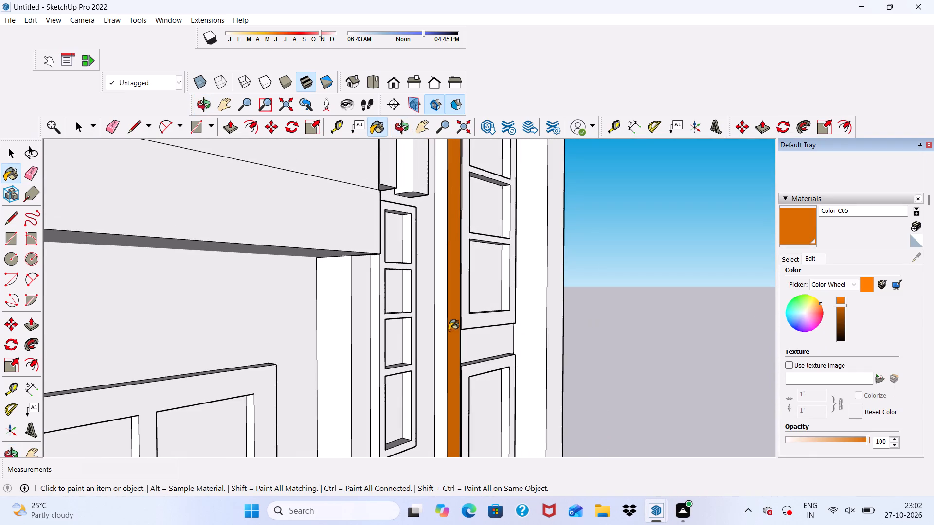
scroll(437, 330, up, 10)
scroll(452, 299, down, 1)
click(452, 299)
scroll(438, 314, down, 3)
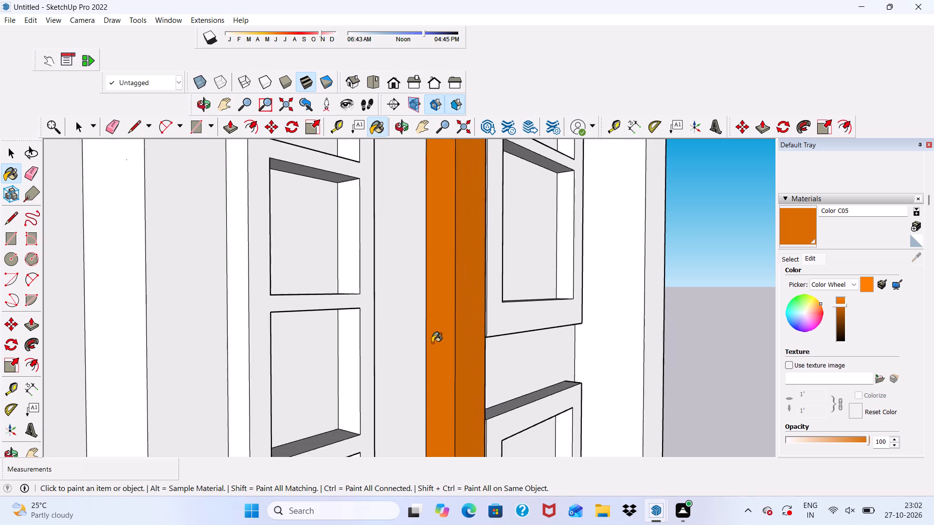
scroll(432, 343, down, 2)
middle_drag(473, 332, 161, 374)
scroll(510, 406, up, 4)
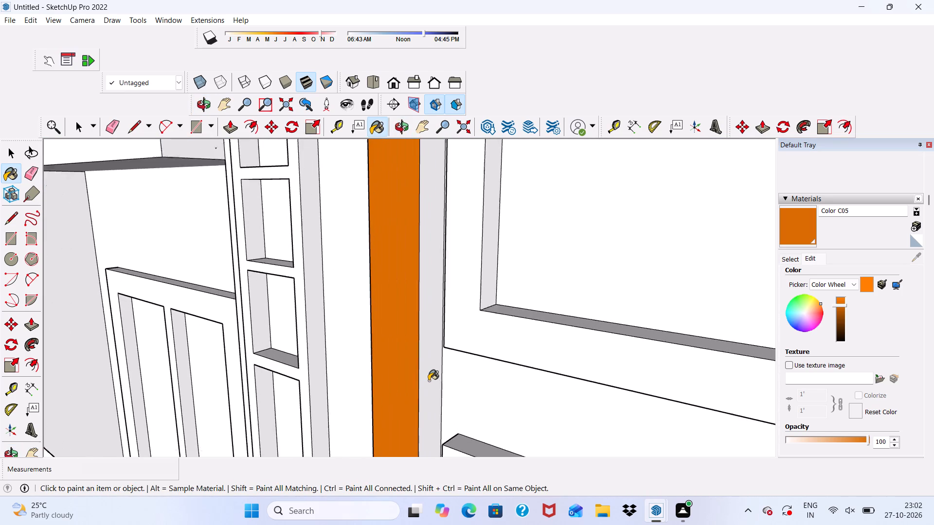
scroll(429, 381, up, 2)
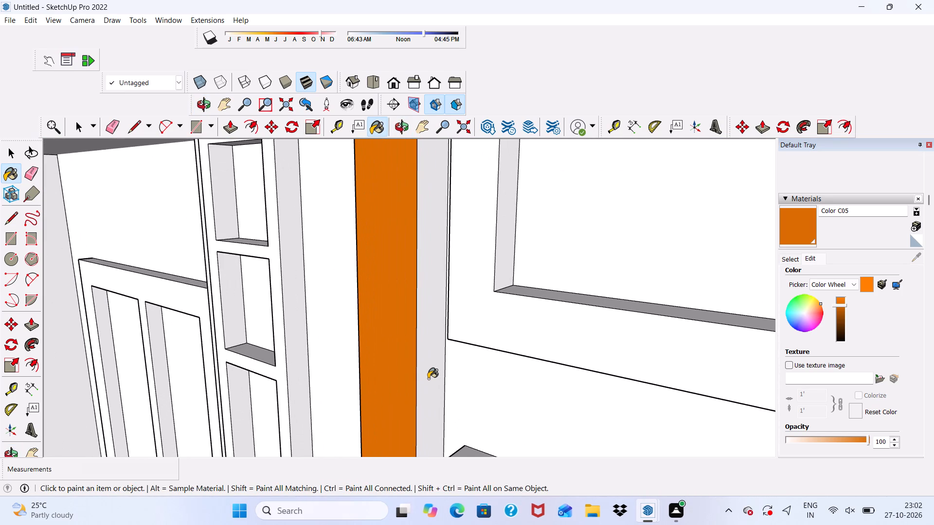
click(428, 379)
scroll(434, 344, down, 17)
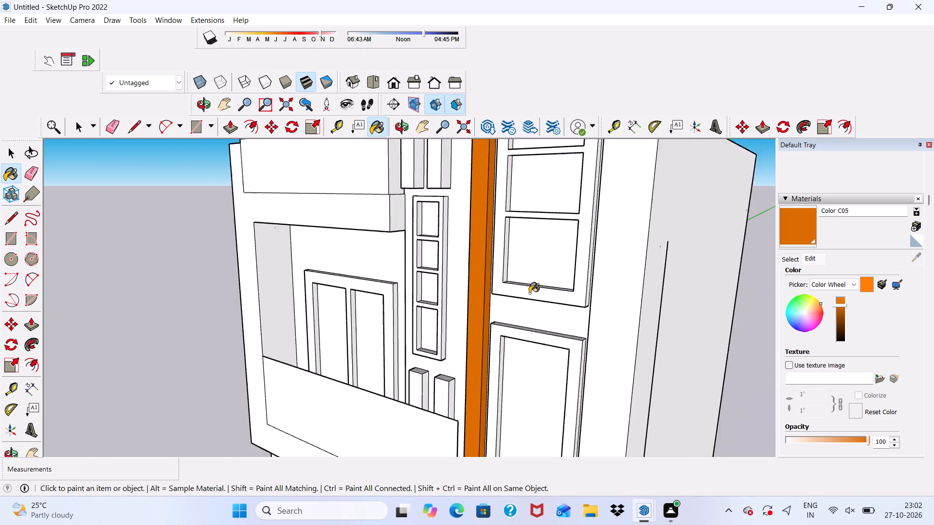
Paint the front, top and both sides of the short strip nearest the tall one, below the four-panel frame, with Color C05.
scroll(529, 293, down, 6)
middle_drag(495, 311, 572, 280)
scroll(569, 335, down, 6)
scroll(527, 397, up, 9)
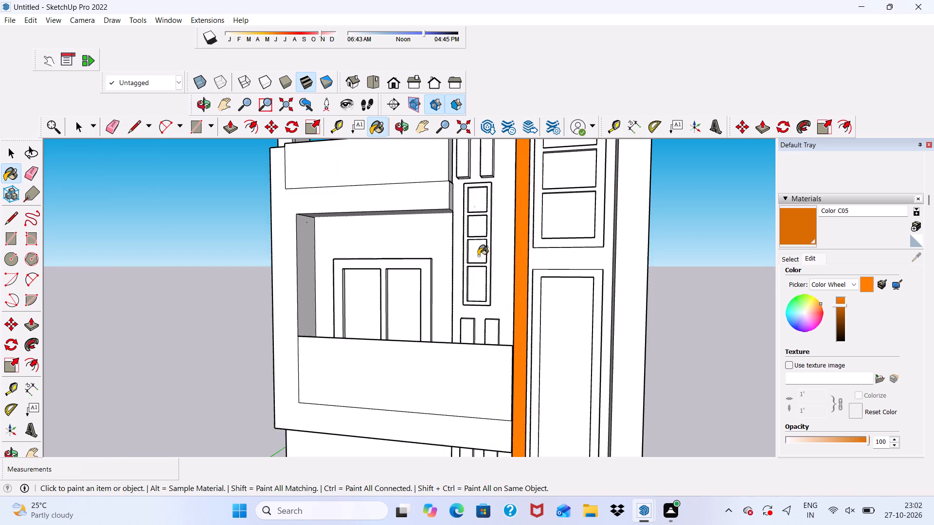
scroll(473, 288, up, 10)
click(498, 320)
scroll(498, 315, up, 14)
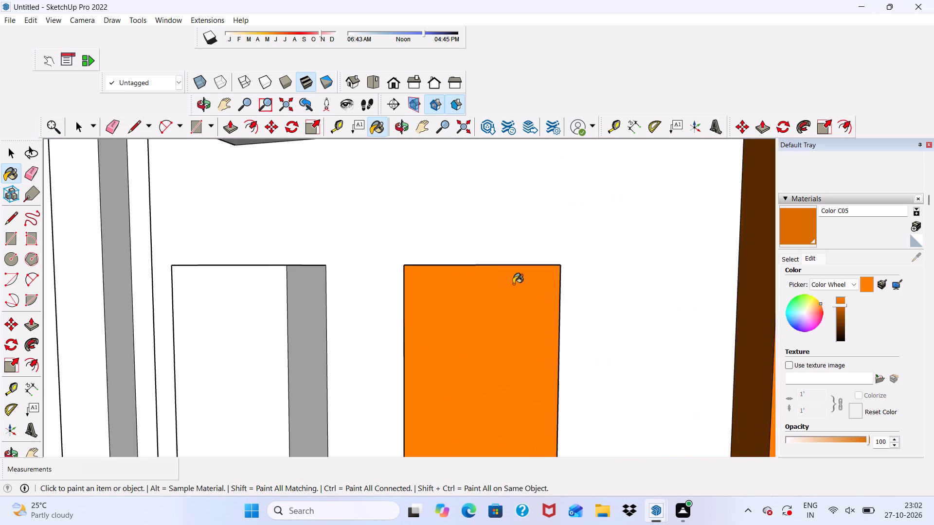
scroll(513, 284, up, 9)
scroll(540, 327, down, 1)
middle_drag(540, 327, 468, 415)
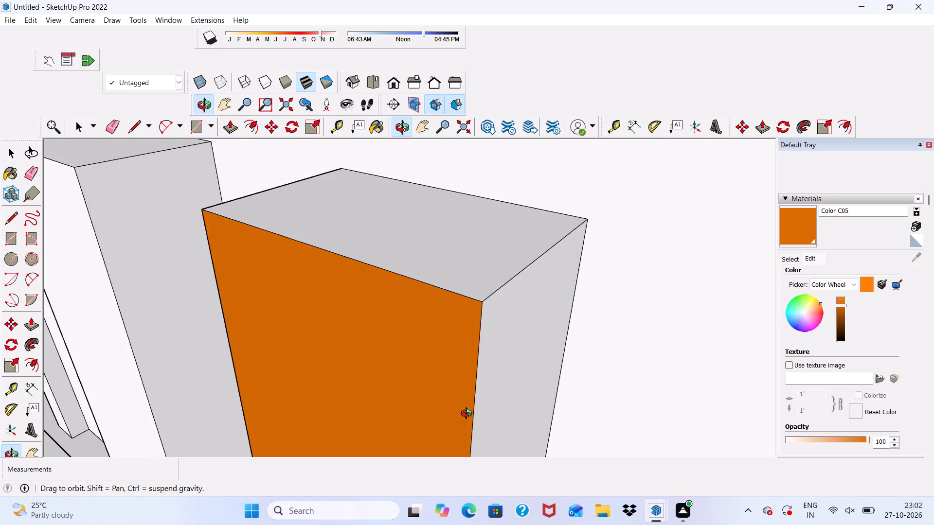
middle_drag(468, 415, 469, 415)
scroll(477, 363, up, 4)
click(480, 235)
click(502, 320)
scroll(503, 304, down, 10)
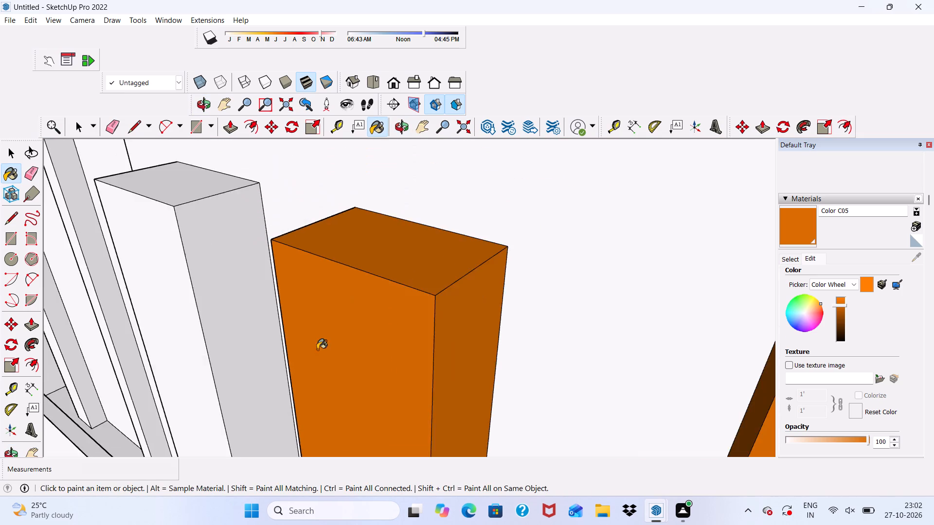
middle_drag(317, 350, 611, 325)
click(429, 317)
scroll(362, 325, down, 5)
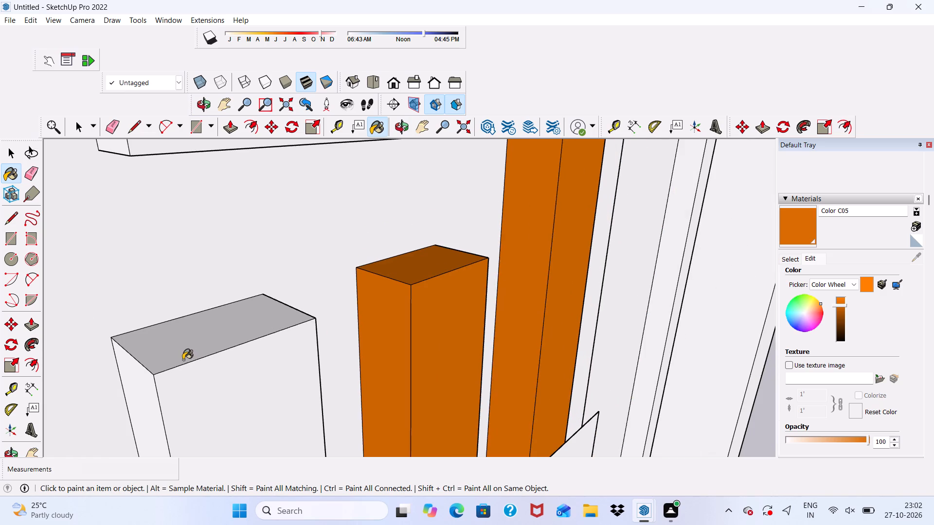
Paint the front, top and both sides of the other short strip below the four-panel frame with Color C05.
click(185, 398)
click(185, 350)
click(128, 380)
scroll(203, 353, down, 3)
middle_drag(257, 371, 0, 382)
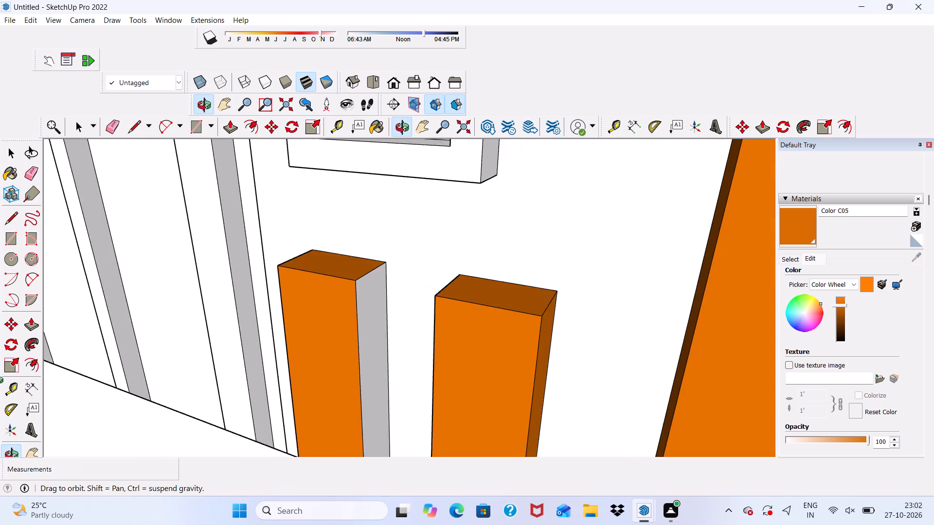
middle_drag(0, 382, 35, 367)
click(349, 369)
scroll(310, 379, down, 8)
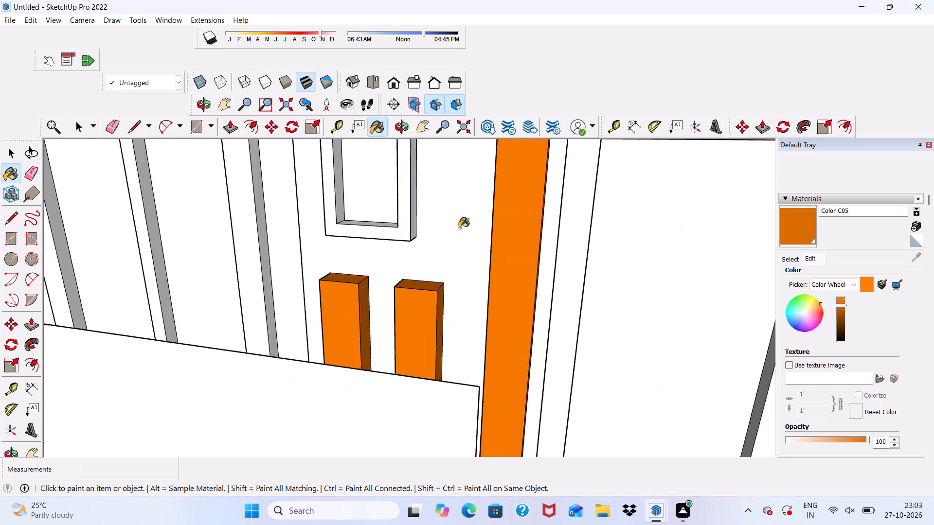
Paint the front and both sides of the lower short strip nearest the tall strip, beneath the balcony, with Color C05.
scroll(459, 228, down, 8)
scroll(453, 341, up, 1)
scroll(448, 236, down, 4)
middle_drag(445, 285, 500, 144)
scroll(436, 434, up, 5)
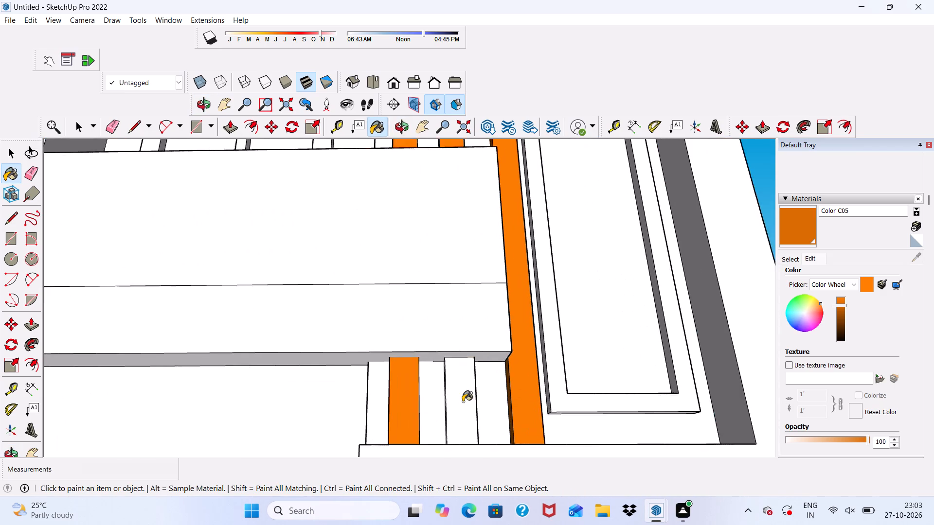
scroll(463, 402, up, 2)
click(463, 396)
middle_drag(464, 394, 577, 452)
scroll(495, 407, up, 3)
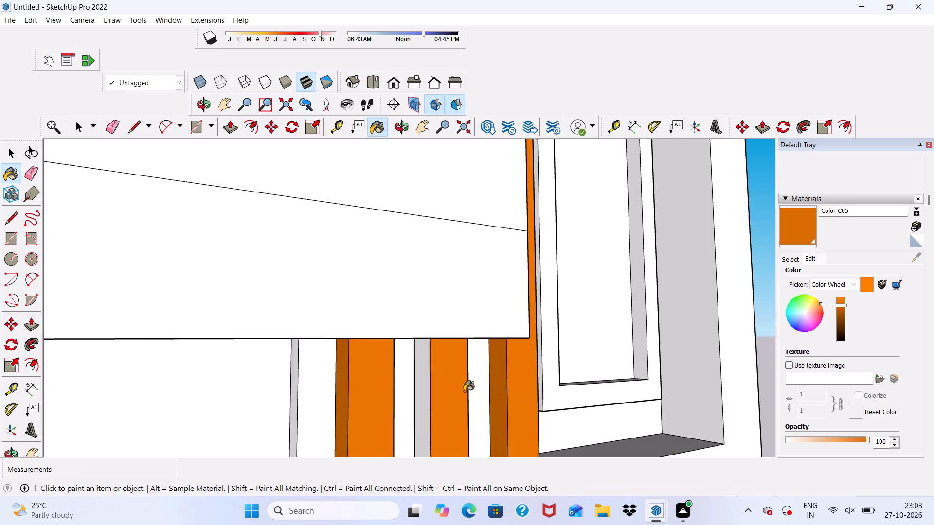
scroll(464, 391, up, 1)
click(427, 383)
scroll(427, 383, down, 2)
middle_drag(426, 383, 182, 409)
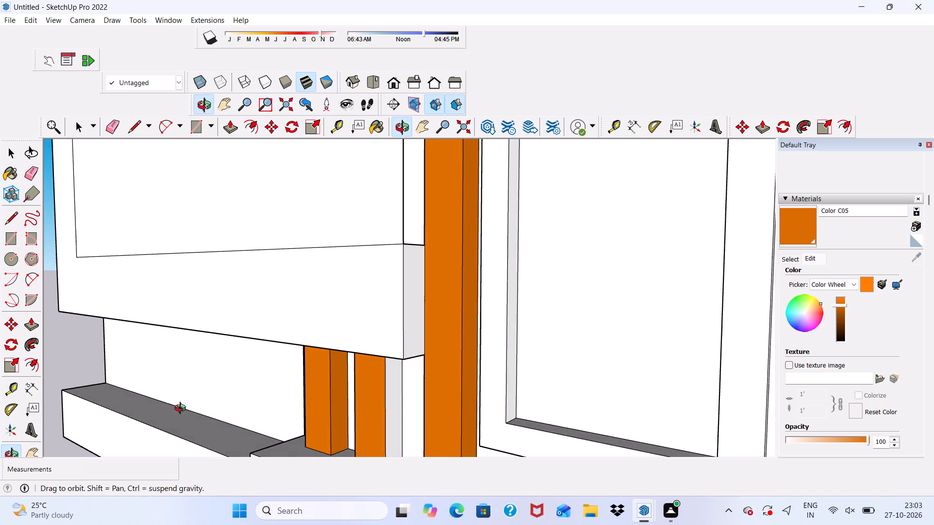
middle_drag(182, 409, 180, 409)
scroll(345, 410, up, 4)
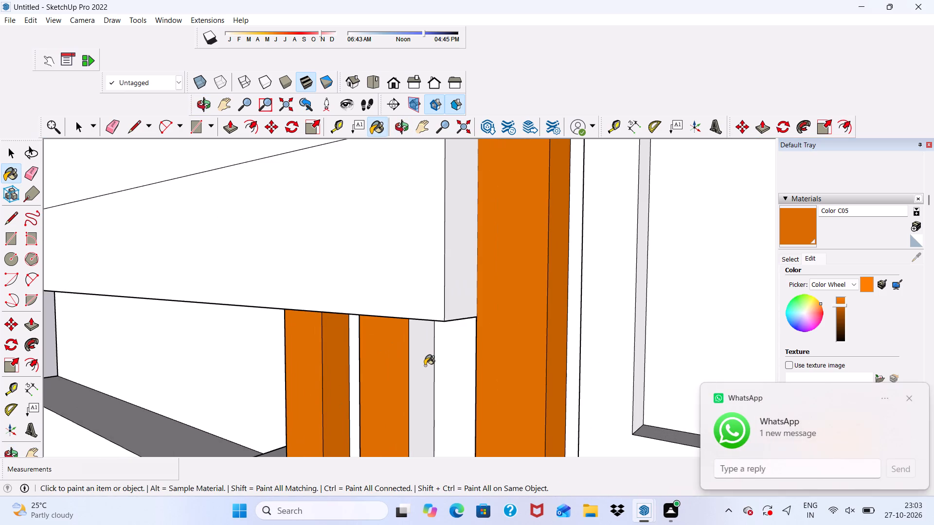
click(424, 366)
Paint the front faces of the two upper strips above the four-panel frame with Color C05.
scroll(424, 367, down, 19)
middle_drag(461, 303, 552, 398)
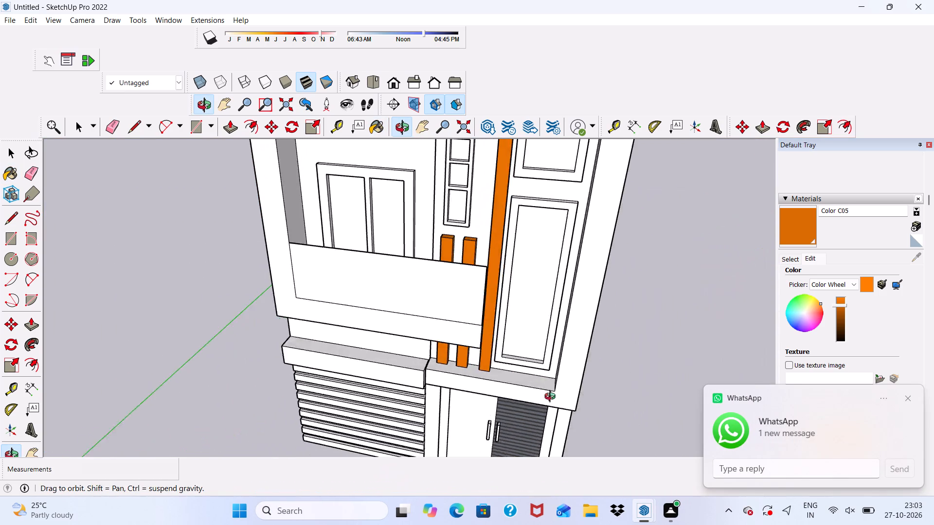
middle_drag(552, 398, 556, 398)
scroll(490, 282, down, 11)
scroll(475, 245, up, 14)
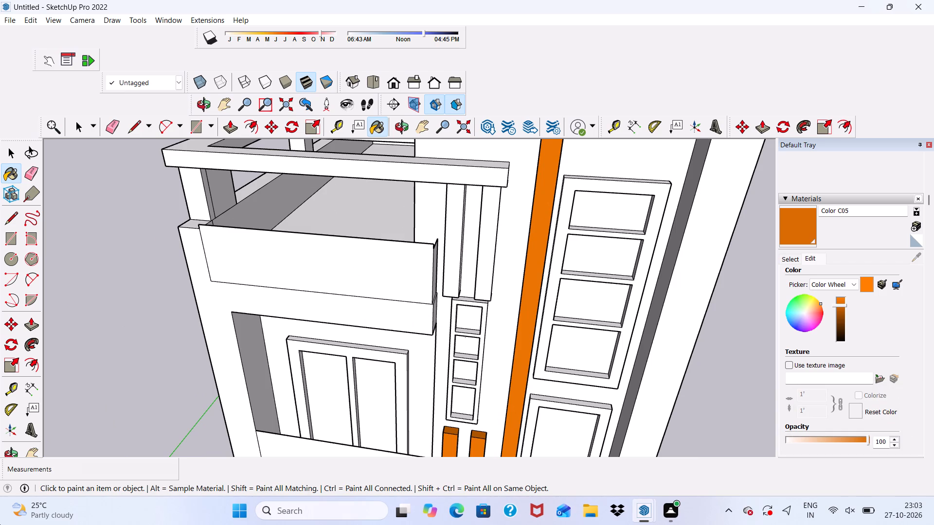
scroll(20, 519, up, 2)
scroll(442, 217, up, 5)
click(465, 223)
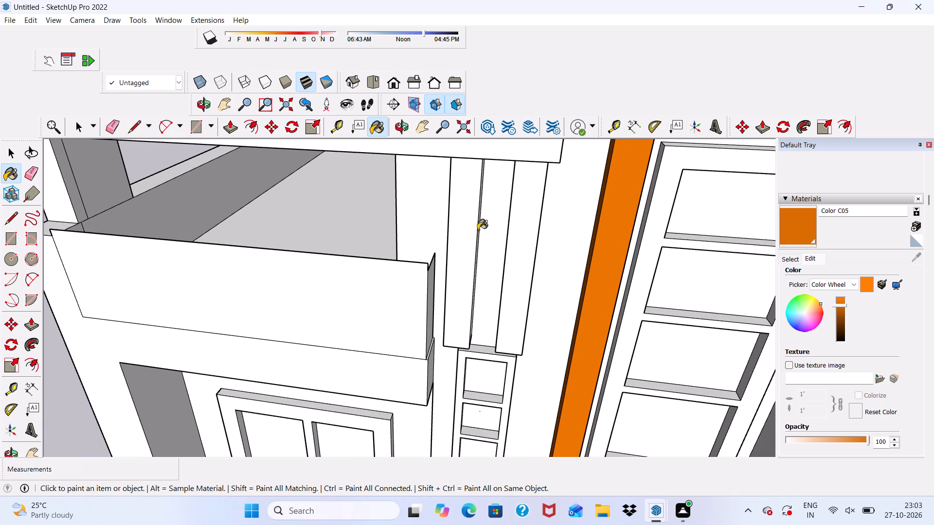
click(525, 280)
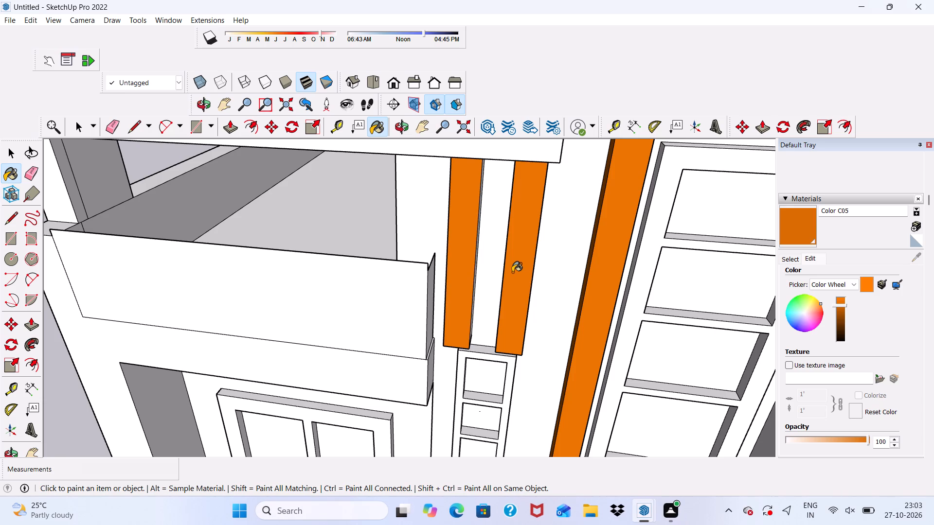
Paint both side faces of each of the two upper strips with Color C05.
scroll(476, 191, up, 5)
middle_drag(498, 318, 421, 297)
scroll(498, 318, down, 1)
scroll(424, 297, up, 4)
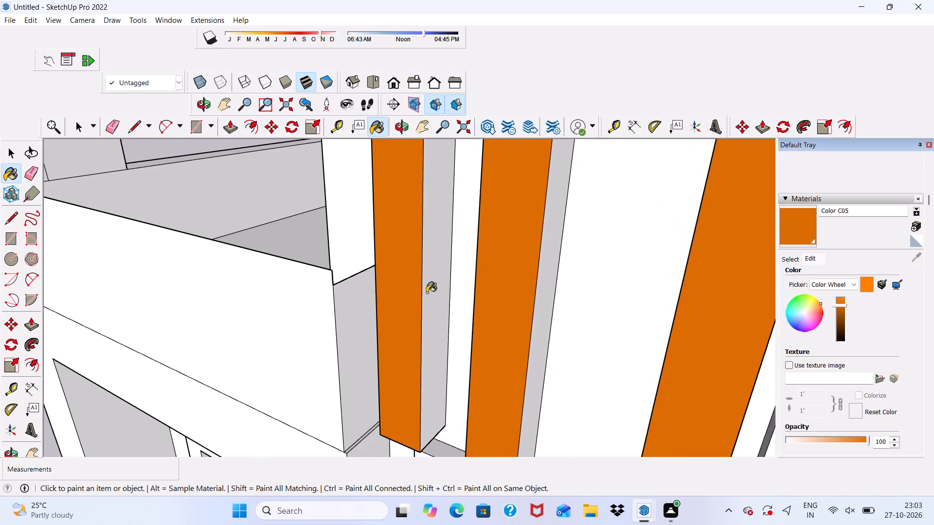
click(427, 293)
click(546, 363)
scroll(386, 293, down, 4)
middle_drag(356, 344, 358, 344)
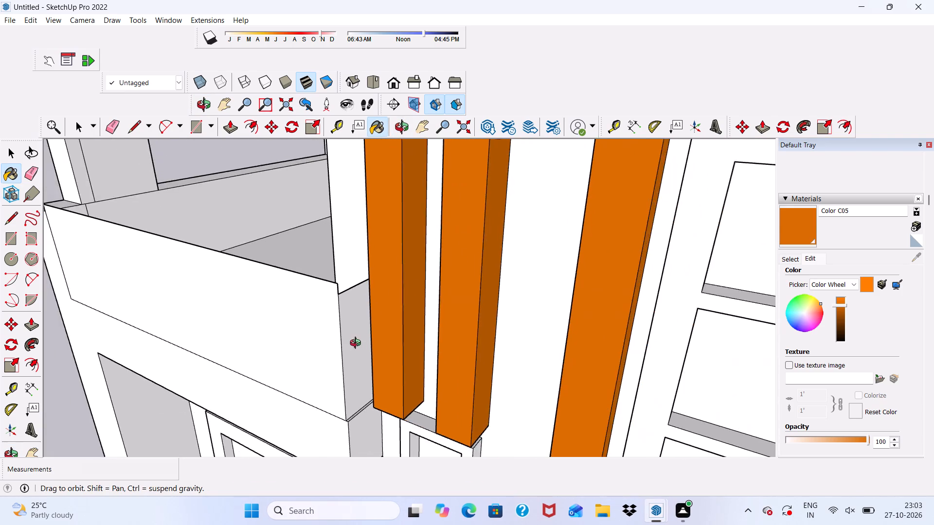
middle_drag(358, 344, 621, 335)
scroll(549, 242, up, 5)
click(512, 225)
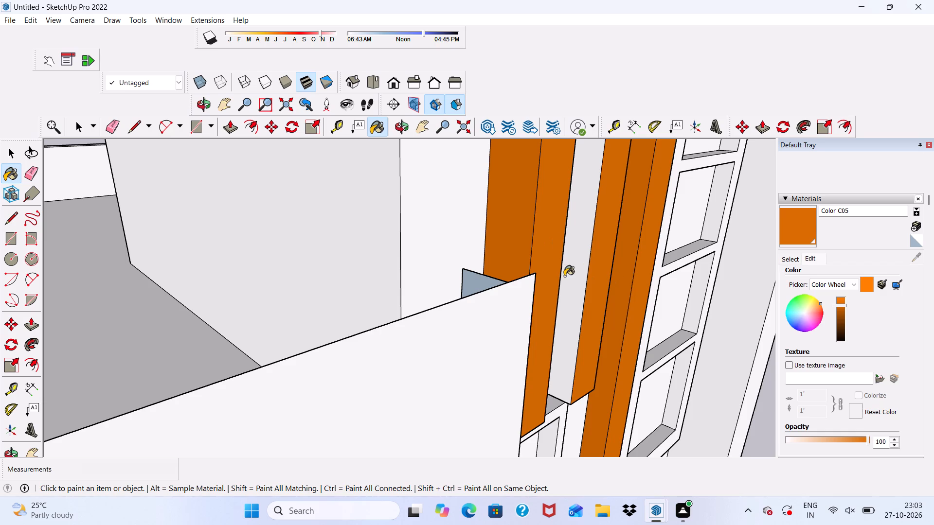
click(575, 274)
Paint the bottom end faces of the two upper strips with Color C05.
scroll(573, 274, down, 7)
middle_drag(572, 317, 467, 117)
scroll(488, 223, up, 3)
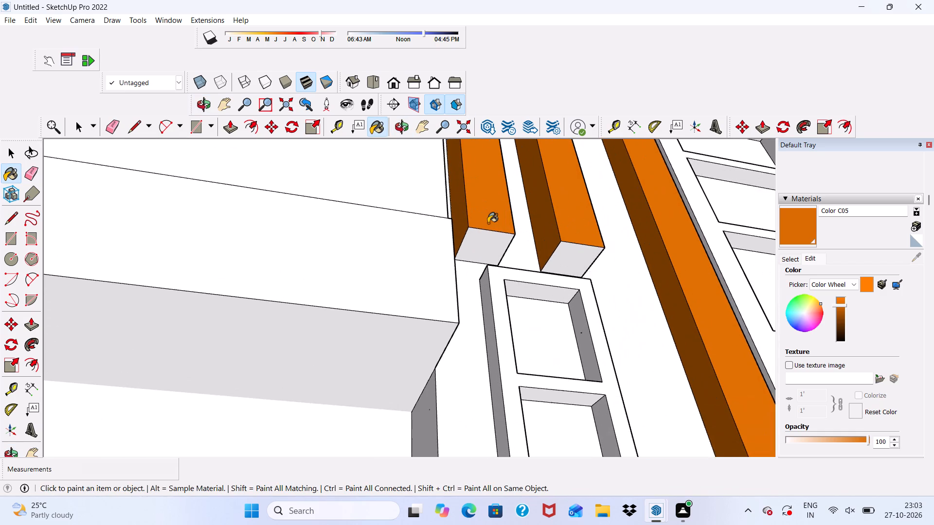
scroll(488, 223, up, 3)
click(489, 245)
click(581, 261)
Examine the whole facade and the painted strips from a distance and from several angles.
scroll(571, 283, down, 13)
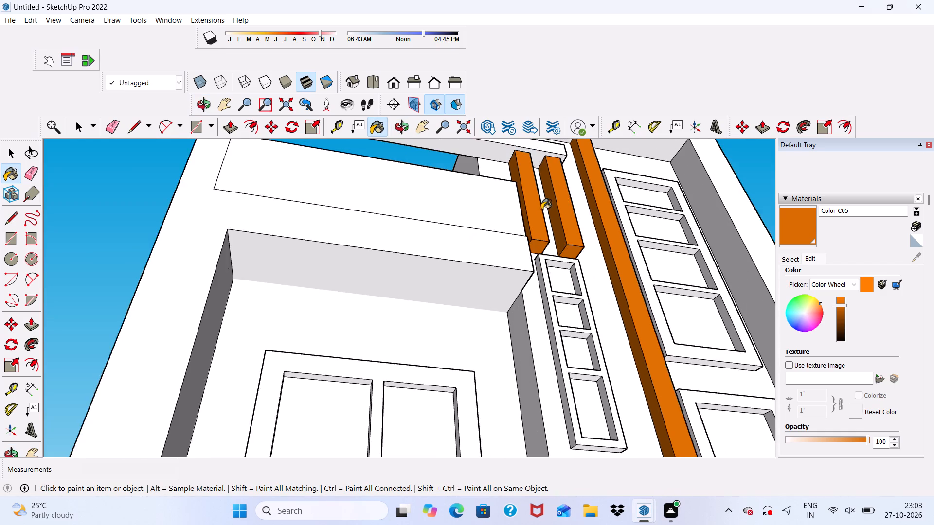
scroll(541, 210, down, 4)
middle_drag(533, 263, 520, 332)
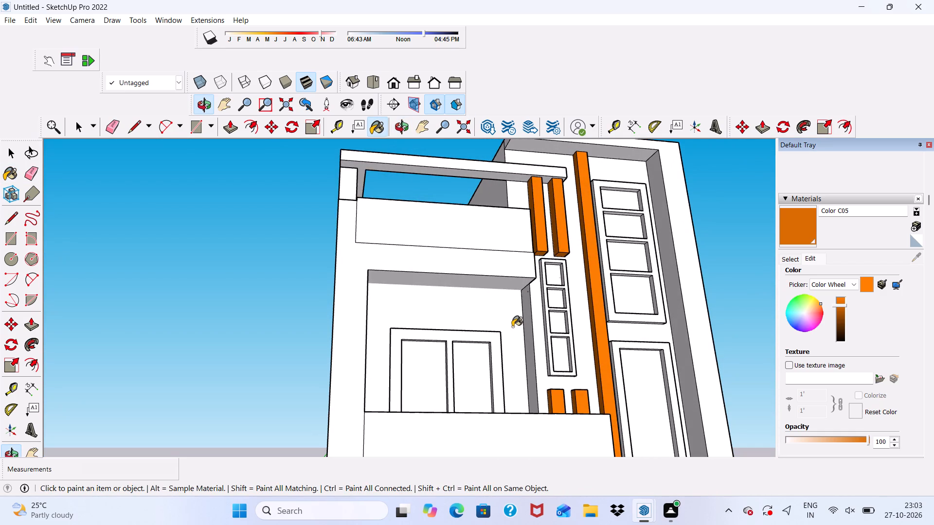
scroll(510, 307, down, 7)
scroll(529, 244, down, 3)
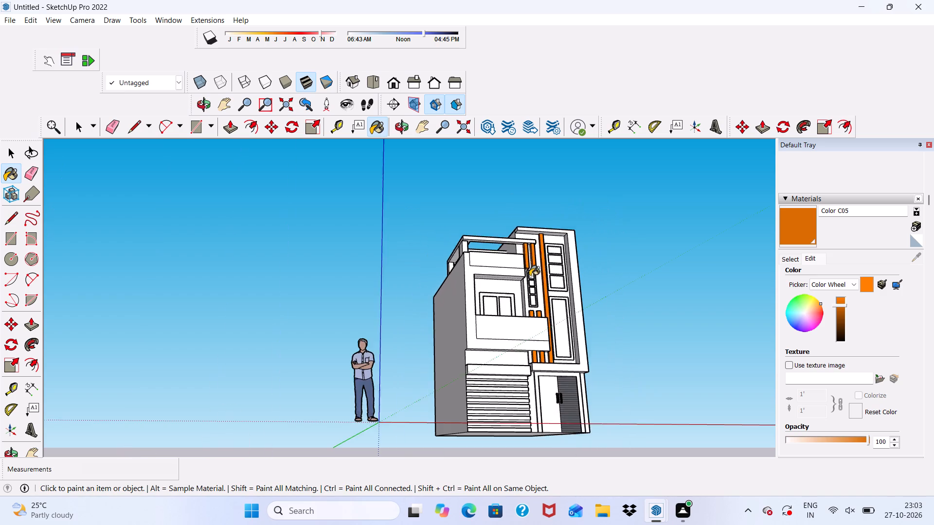
scroll(530, 276, down, 11)
scroll(545, 248, up, 11)
middle_drag(547, 270, 538, 369)
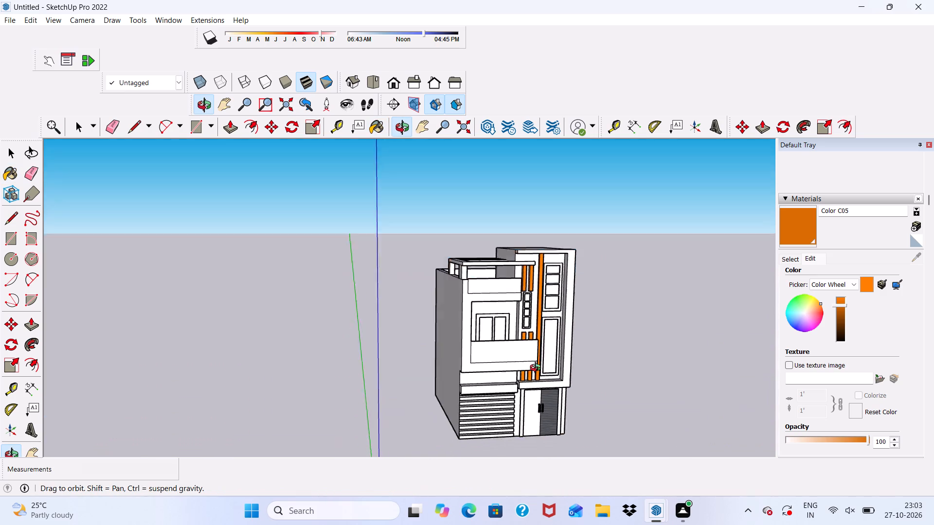
middle_drag(538, 369, 488, 349)
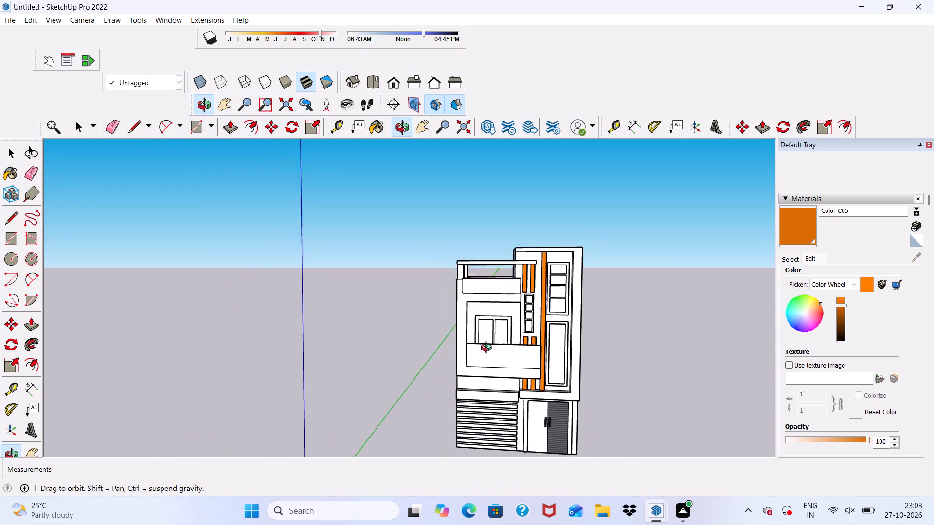
middle_drag(488, 349, 496, 357)
scroll(496, 349, down, 5)
middle_drag(532, 382, 538, 408)
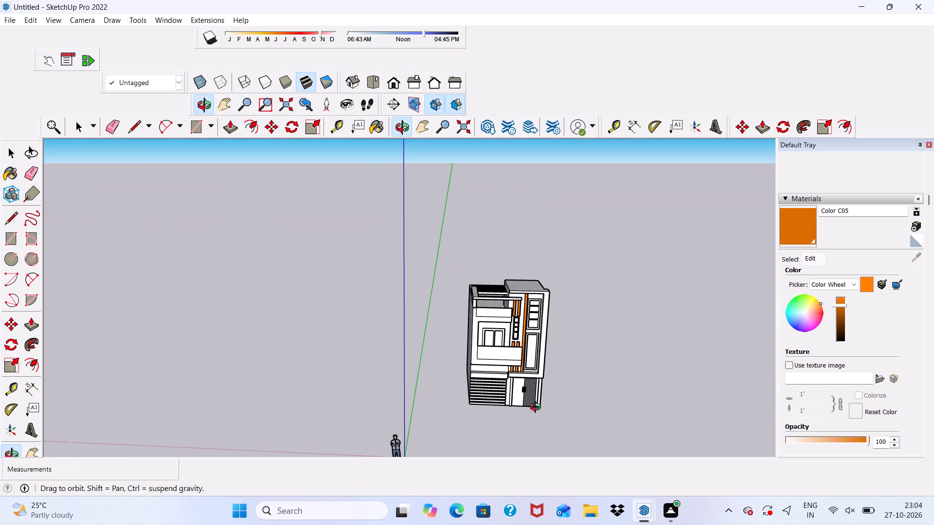
middle_drag(538, 408, 538, 416)
scroll(538, 415, up, 1)
scroll(533, 393, down, 5)
scroll(529, 410, up, 14)
middle_drag(503, 315, 501, 298)
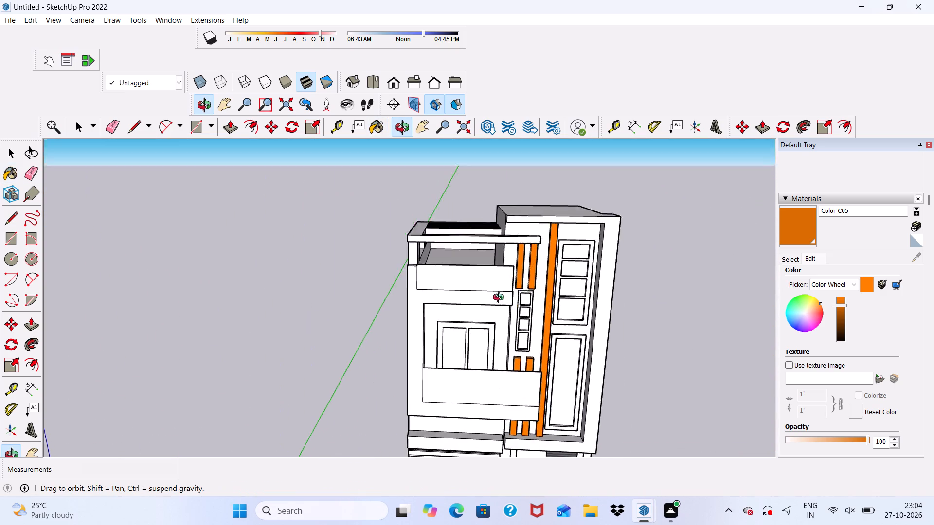
middle_drag(501, 298, 523, 186)
scroll(523, 189, up, 4)
scroll(471, 245, up, 4)
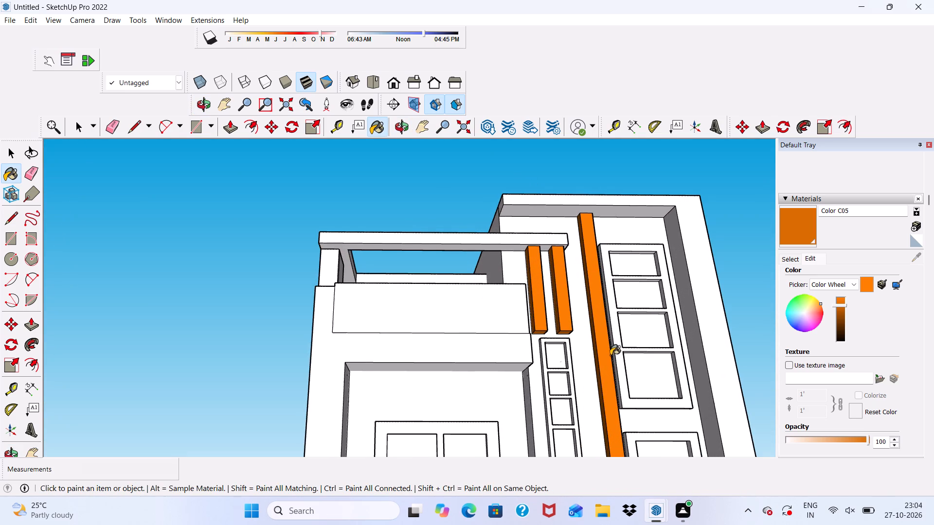
key(space)
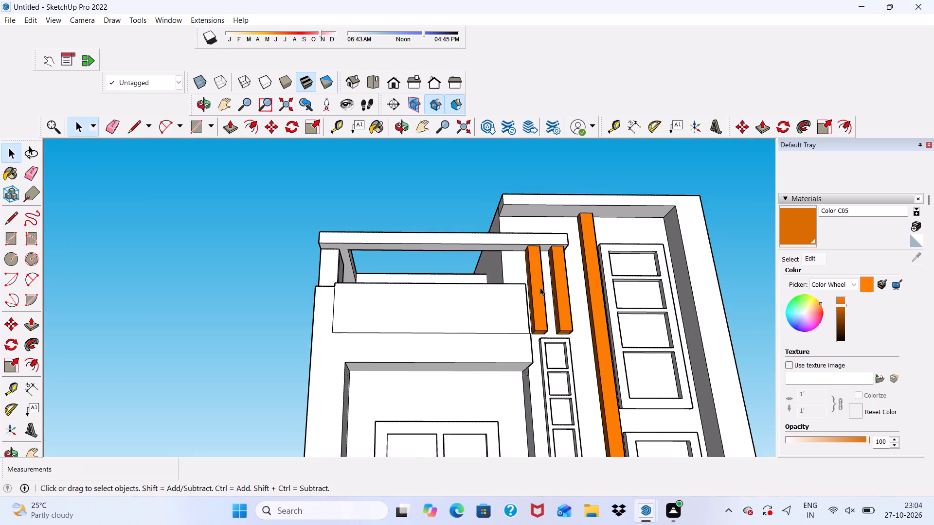
scroll(540, 287, up, 1)
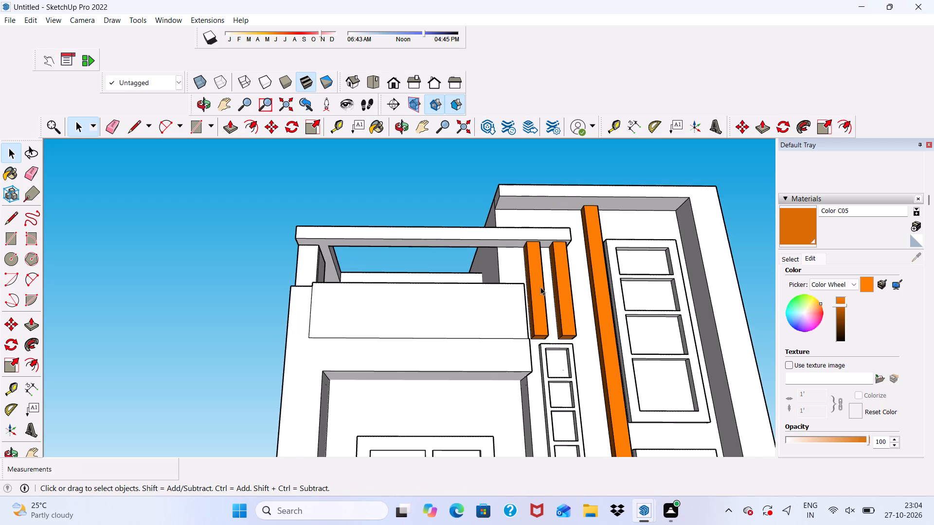
scroll(464, 287, down, 3)
scroll(485, 230, up, 3)
scroll(487, 230, down, 1)
Draw a rectangle about 2' 4 5/8" by 3' 10 5/16" in the roof opening, between the front pergola slat and the beam beside the taller block.
middle_drag(487, 231, 488, 419)
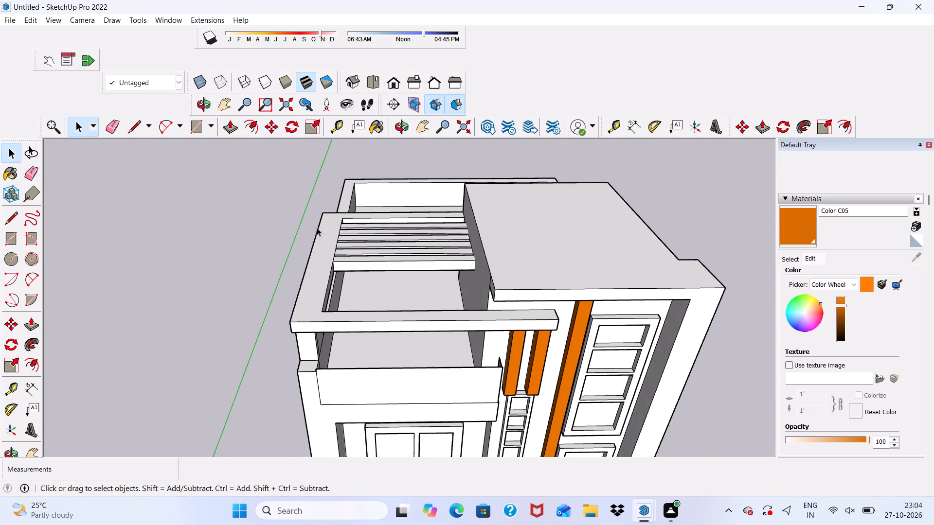
click(189, 123)
scroll(396, 288, up, 3)
middle_drag(544, 310, 610, 336)
scroll(419, 229, up, 4)
scroll(564, 278, up, 2)
click(533, 248)
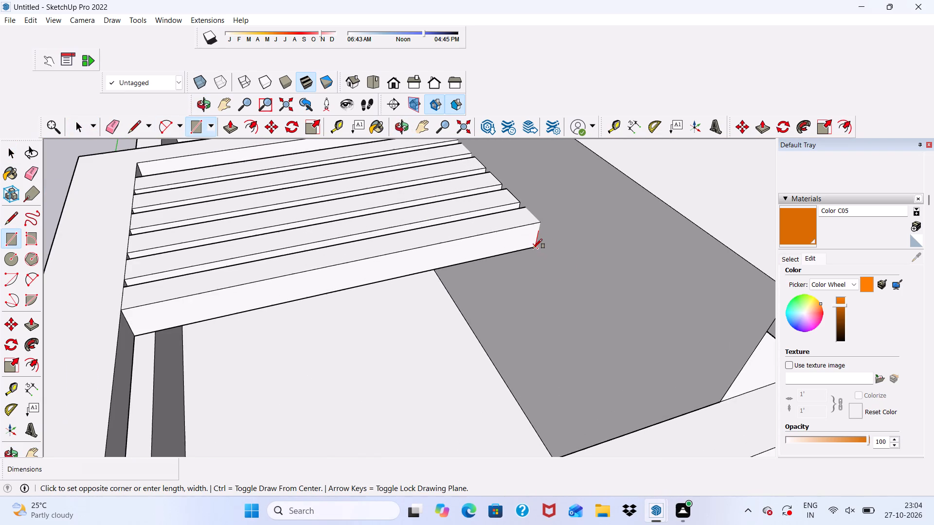
scroll(540, 315, down, 7)
middle_drag(478, 309, 774, 293)
scroll(581, 230, up, 4)
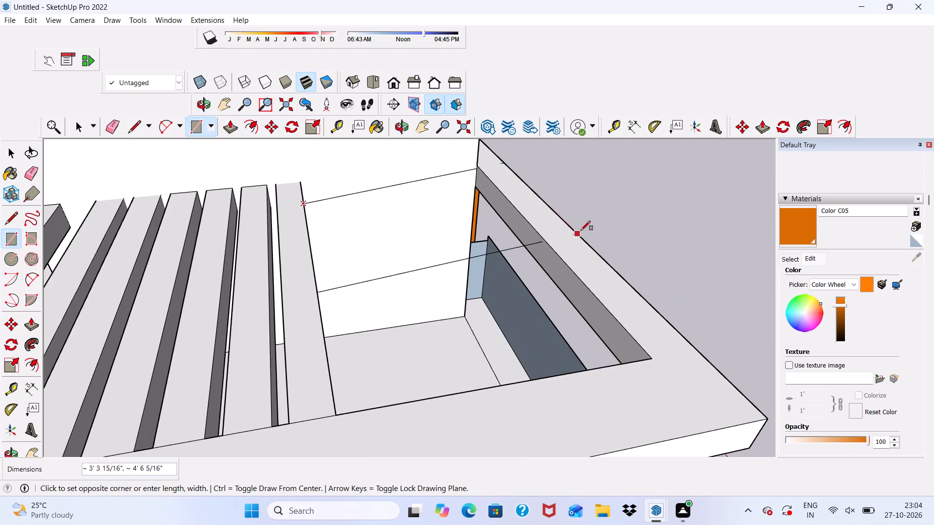
click(520, 234)
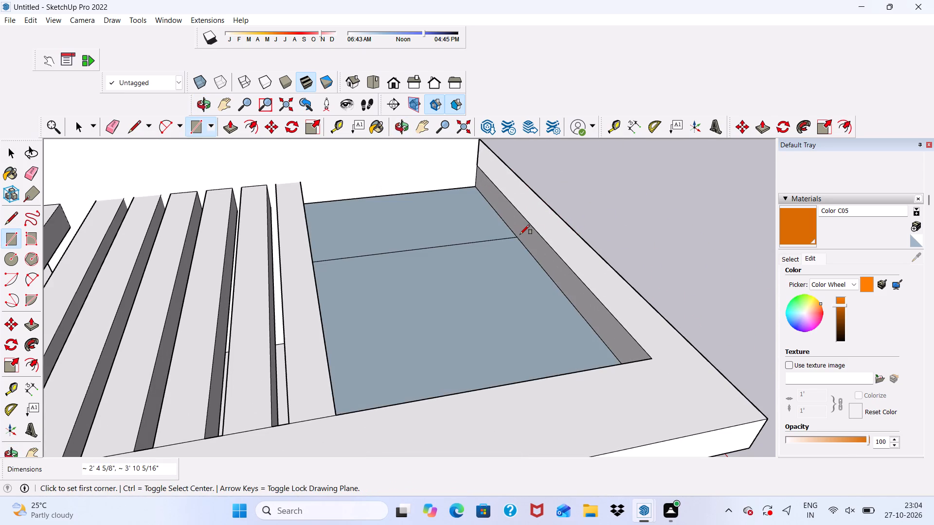
Delete the larger face filling the rest of the roof opening beside the new rectangle.
key(space)
click(452, 300)
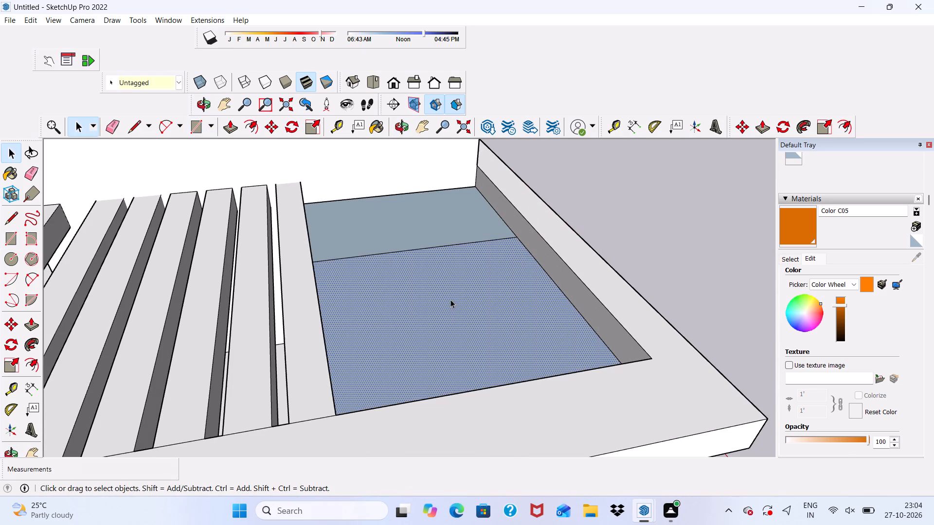
key(Delete)
Push/Pull the rectangle up about 6 1/4", level with the top of the surrounding beam.
scroll(373, 157, up, 3)
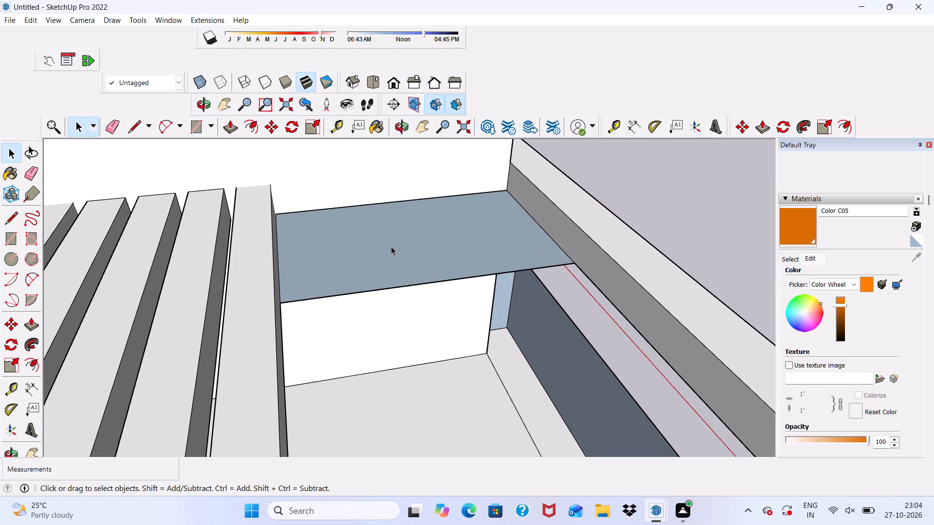
click(391, 246)
click(233, 124)
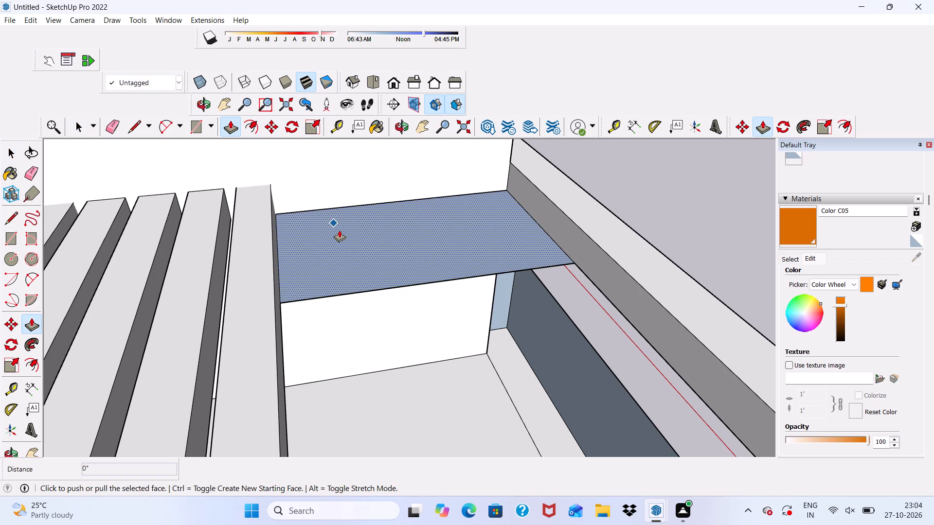
click(344, 243)
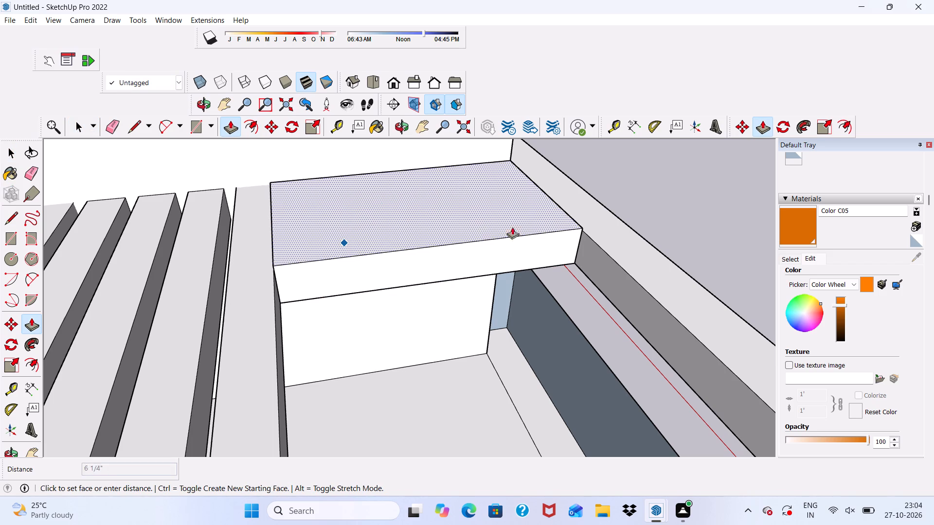
click(614, 249)
Offset the outline of the new roof panel's underside inward to form a border around its inner face.
scroll(468, 296, down, 5)
middle_drag(481, 287, 195, 219)
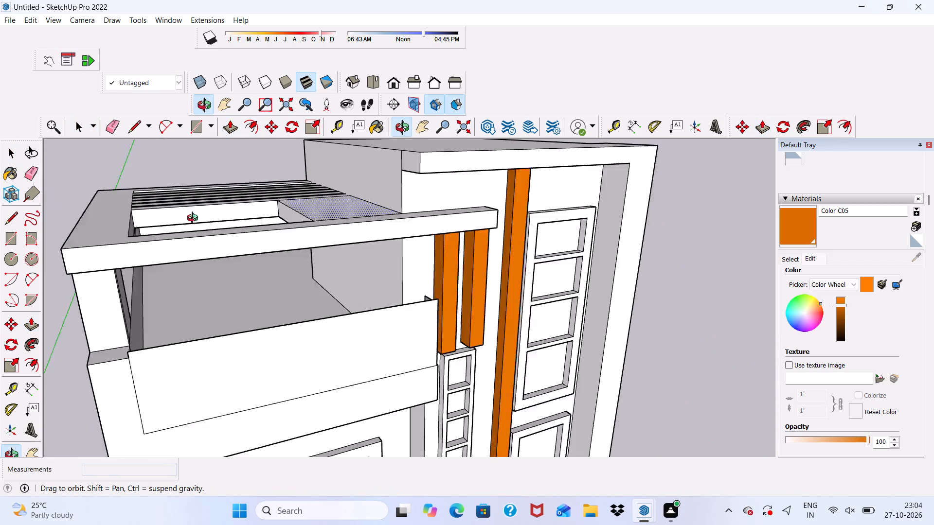
middle_drag(195, 219, 95, 145)
key(space)
scroll(216, 204, up, 3)
middle_drag(216, 204, 222, 156)
click(252, 122)
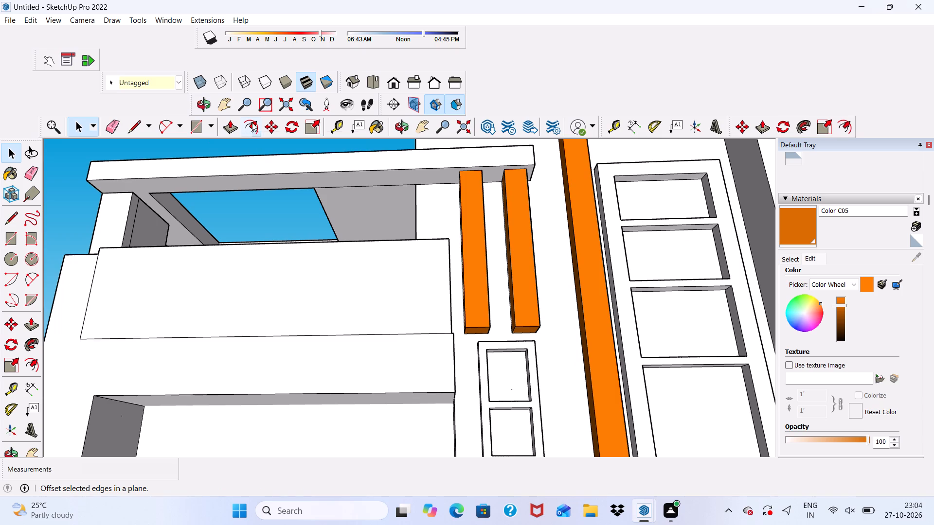
scroll(340, 221, up, 3)
key(space)
click(323, 195)
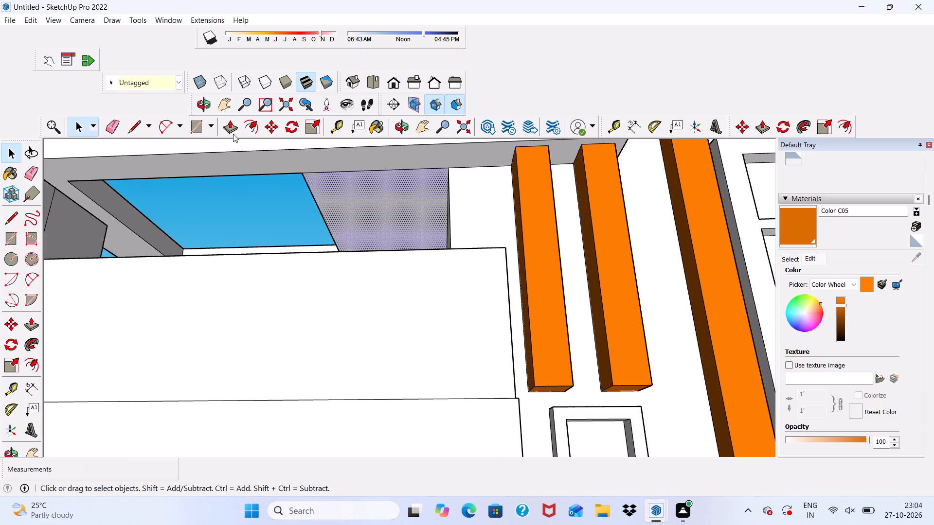
click(254, 127)
click(315, 203)
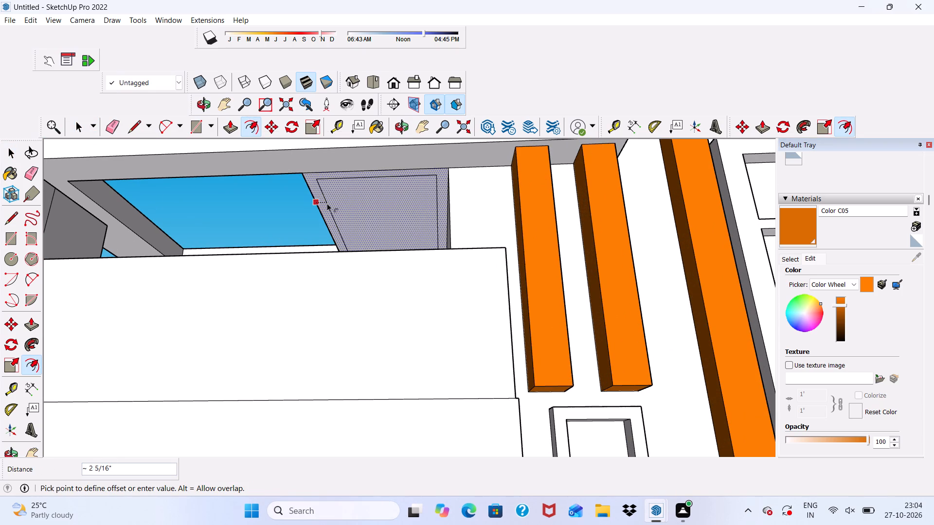
click(328, 200)
key(space)
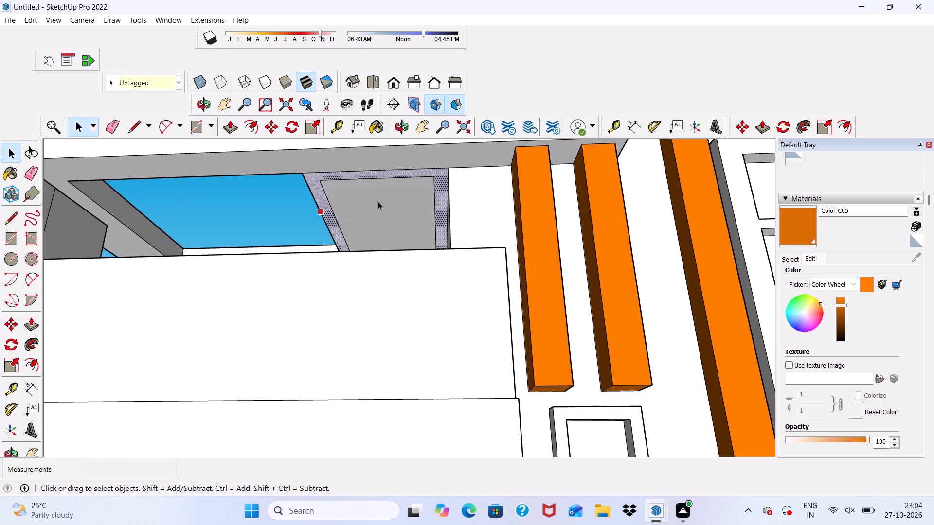
Offset the underside's border face inward about 2 1/16" from its outer edge, adding a second outline close to the first.
scroll(372, 193, up, 3)
scroll(319, 193, up, 2)
click(253, 124)
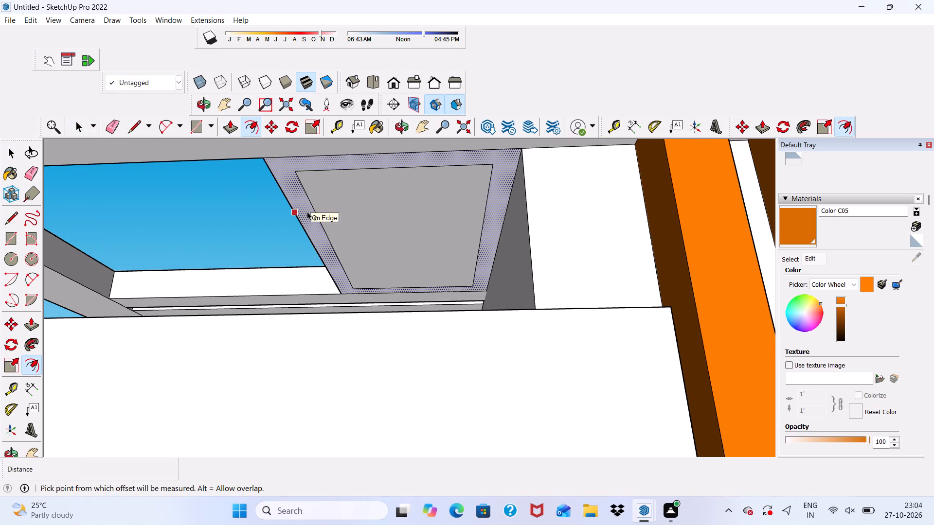
click(310, 205)
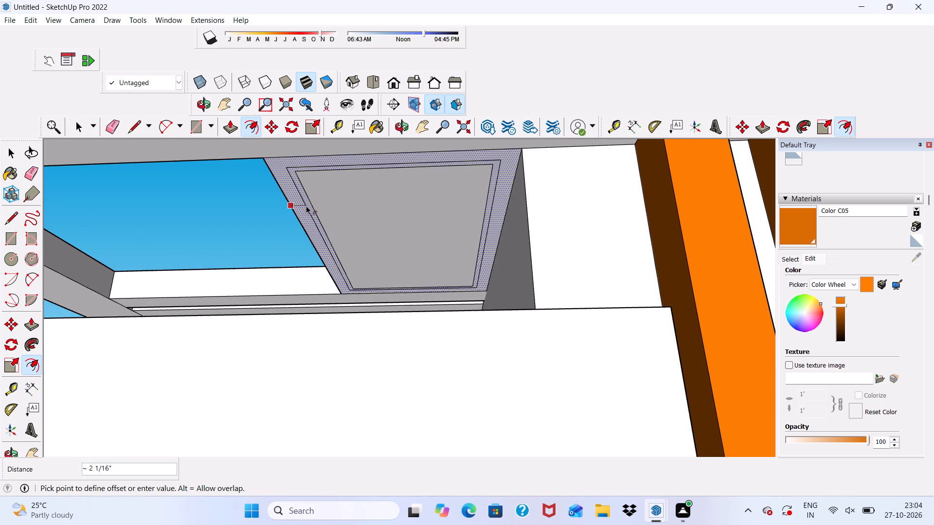
click(306, 206)
key(space)
scroll(296, 201, down, 1)
scroll(259, 216, down, 3)
click(204, 220)
Paint the underside's outer border and central panel with Color B08, leaving the narrow band between them unpainted.
scroll(262, 217, up, 5)
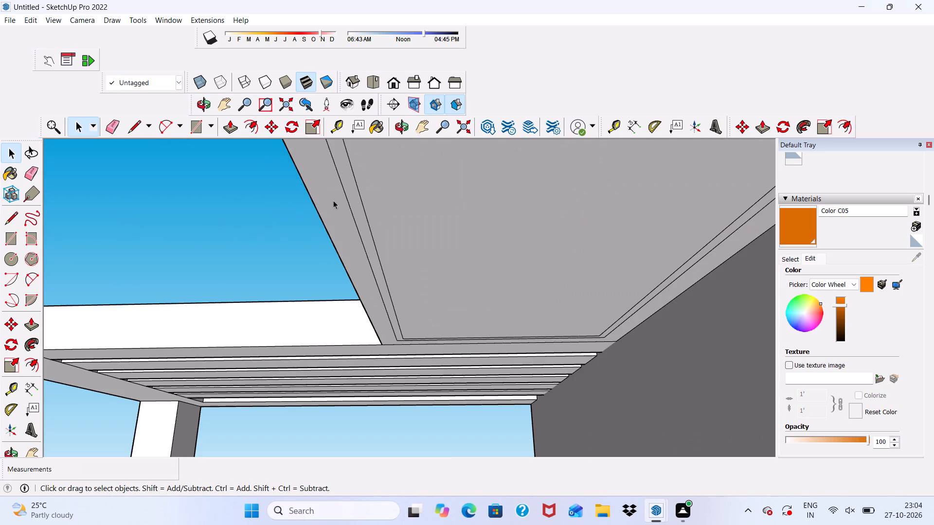
scroll(373, 193, down, 7)
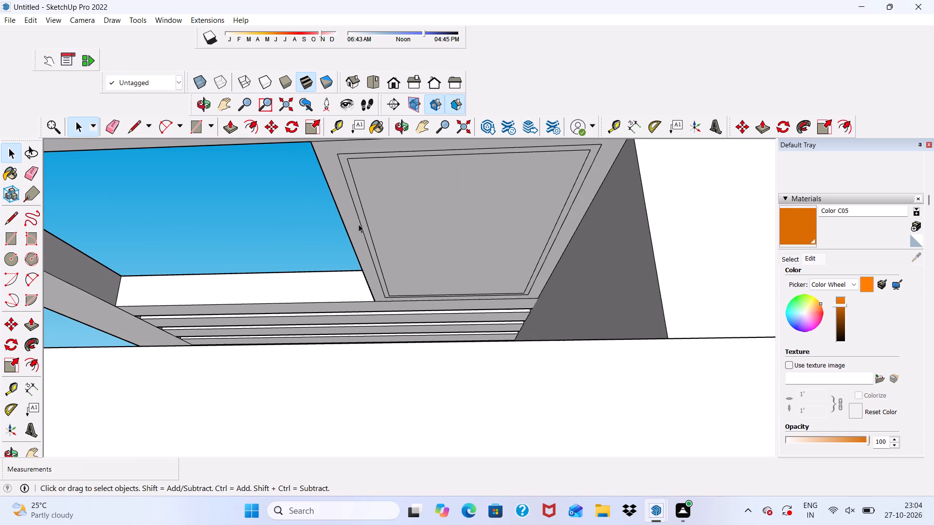
scroll(345, 173, up, 4)
scroll(336, 175, down, 5)
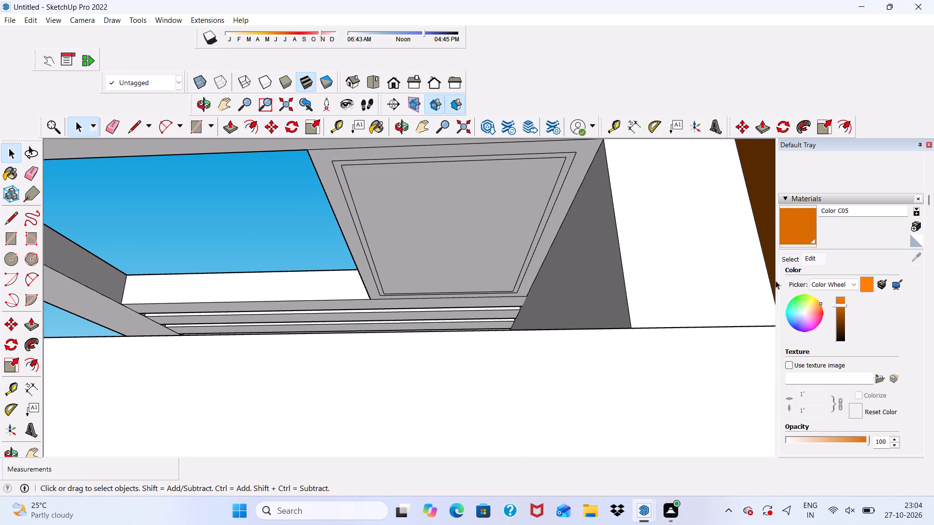
click(792, 254)
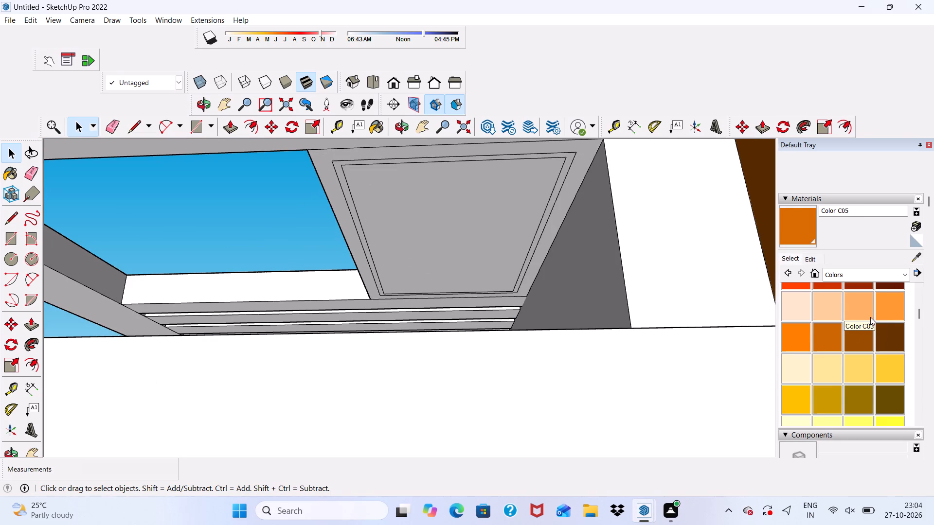
scroll(870, 317, up, 1)
scroll(870, 317, down, 1)
scroll(870, 318, up, 2)
click(865, 327)
click(889, 333)
scroll(452, 243, up, 3)
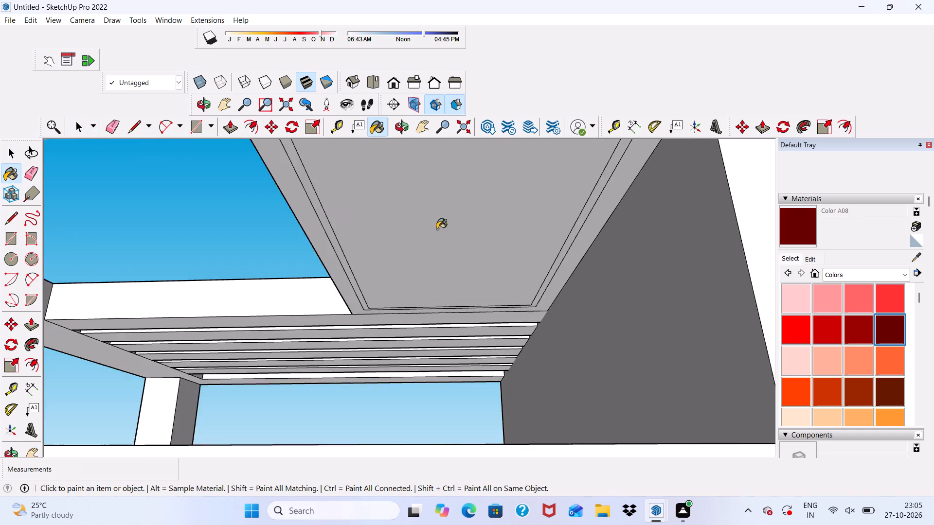
scroll(437, 229, down, 5)
click(881, 396)
scroll(671, 310, down, 5)
scroll(579, 315, up, 2)
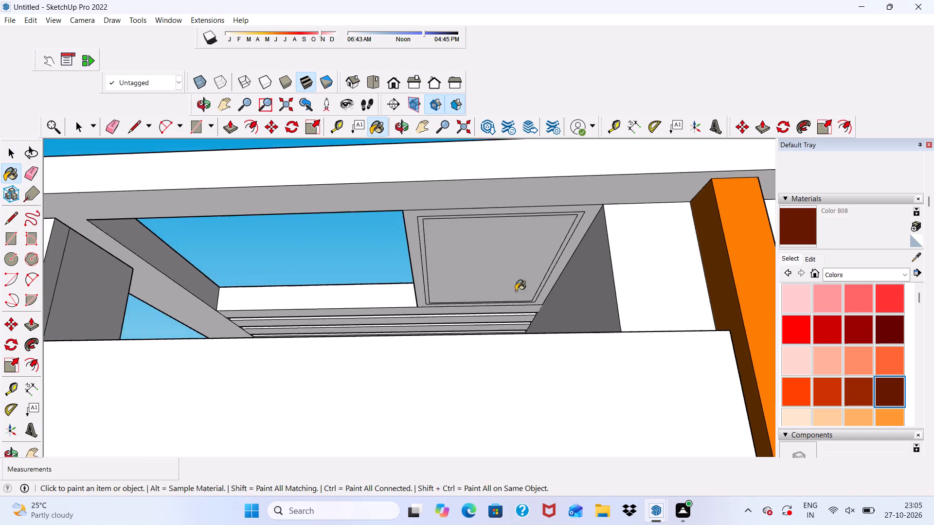
scroll(516, 291, up, 6)
click(348, 230)
click(398, 235)
scroll(415, 295, down, 4)
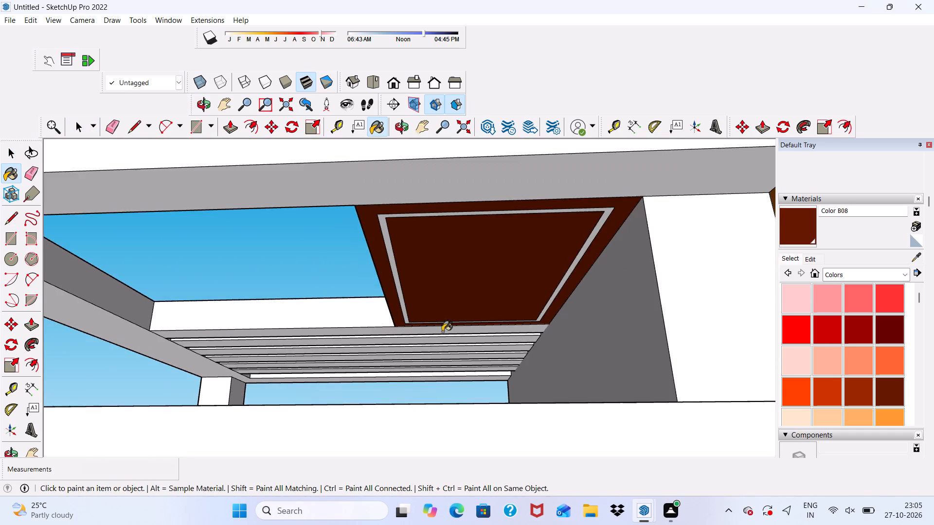
Examine the painted roof panel underside and the front facade from a distance and from below.
middle_drag(442, 332, 485, 334)
scroll(496, 316, down, 8)
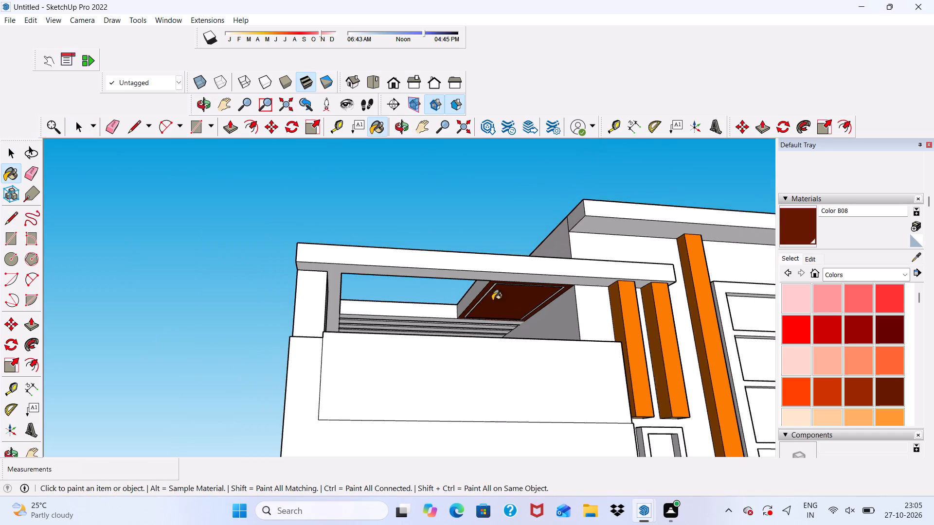
scroll(450, 300, up, 4)
scroll(449, 299, down, 10)
middle_drag(420, 342, 418, 370)
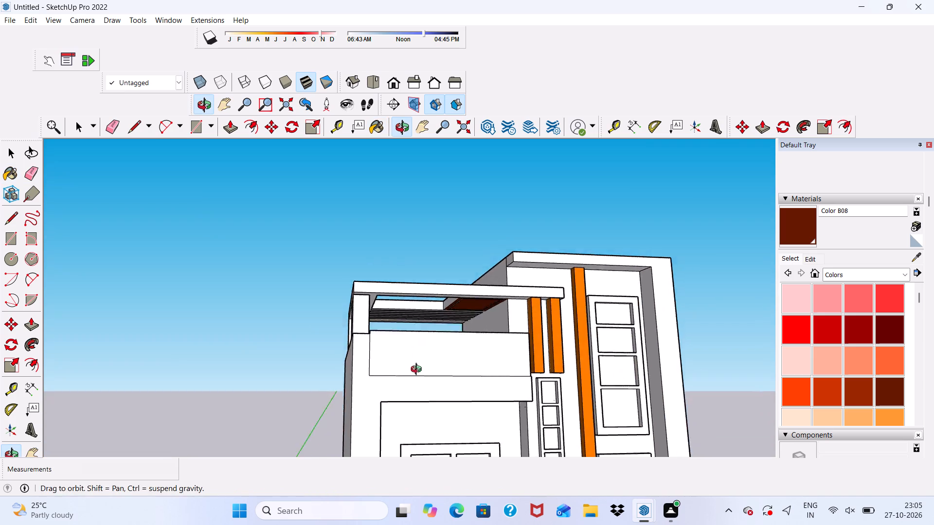
middle_drag(418, 370, 369, 375)
scroll(425, 296, up, 1)
scroll(457, 237, down, 5)
scroll(462, 364, up, 4)
key(space)
scroll(422, 258, up, 1)
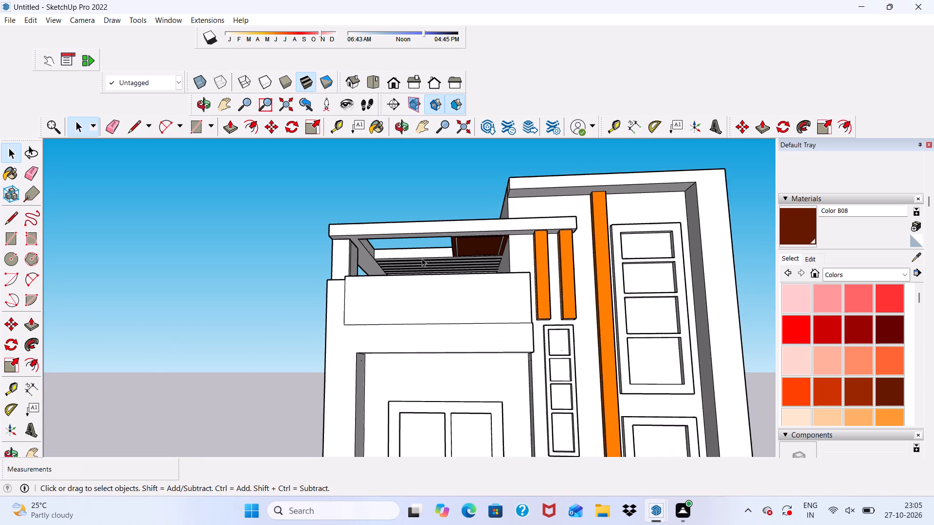
scroll(422, 258, down, 7)
scroll(547, 324, up, 8)
scroll(509, 246, up, 3)
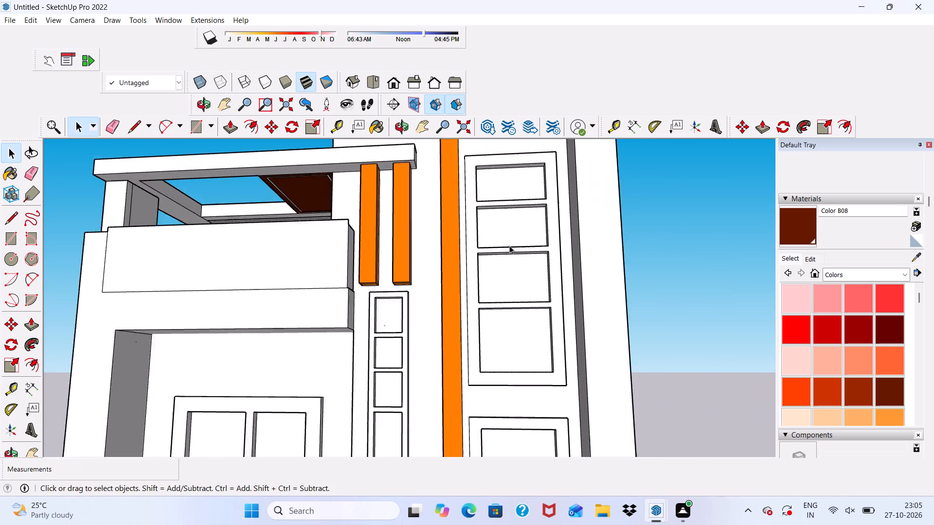
scroll(509, 245, up, 1)
scroll(509, 245, down, 1)
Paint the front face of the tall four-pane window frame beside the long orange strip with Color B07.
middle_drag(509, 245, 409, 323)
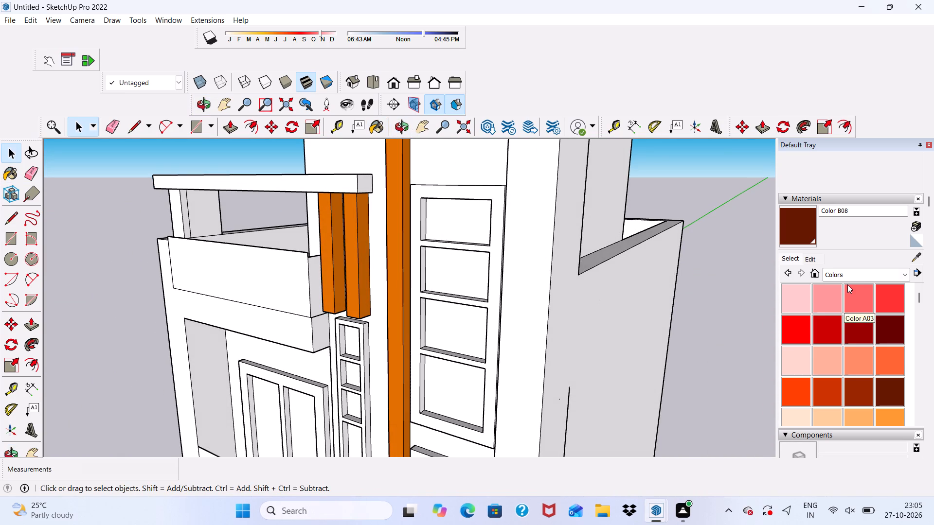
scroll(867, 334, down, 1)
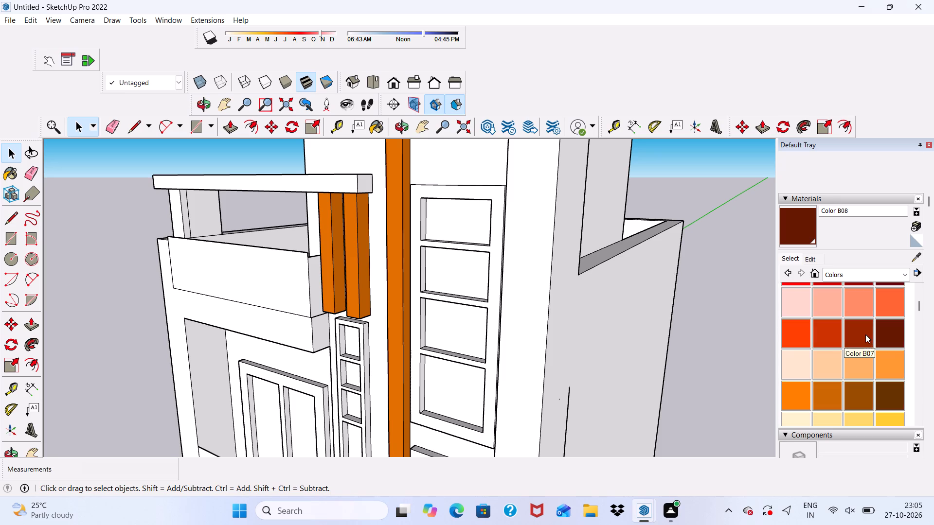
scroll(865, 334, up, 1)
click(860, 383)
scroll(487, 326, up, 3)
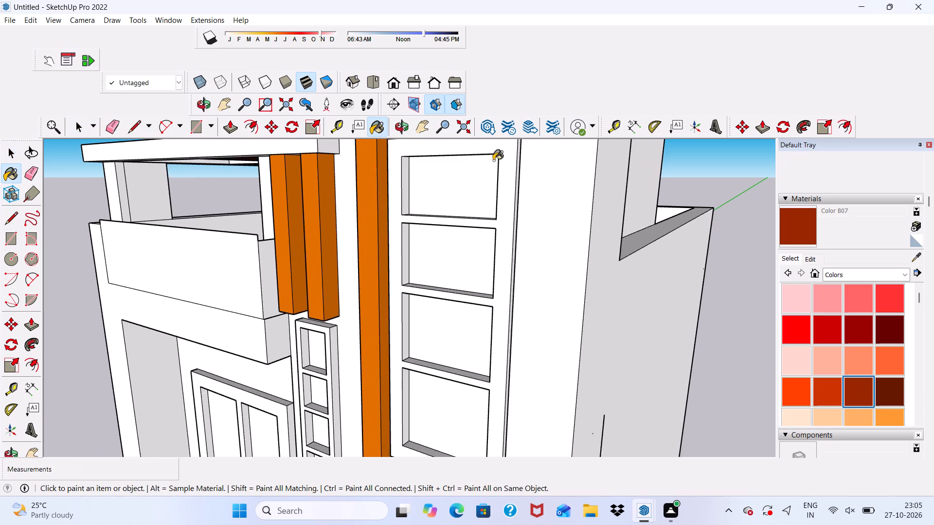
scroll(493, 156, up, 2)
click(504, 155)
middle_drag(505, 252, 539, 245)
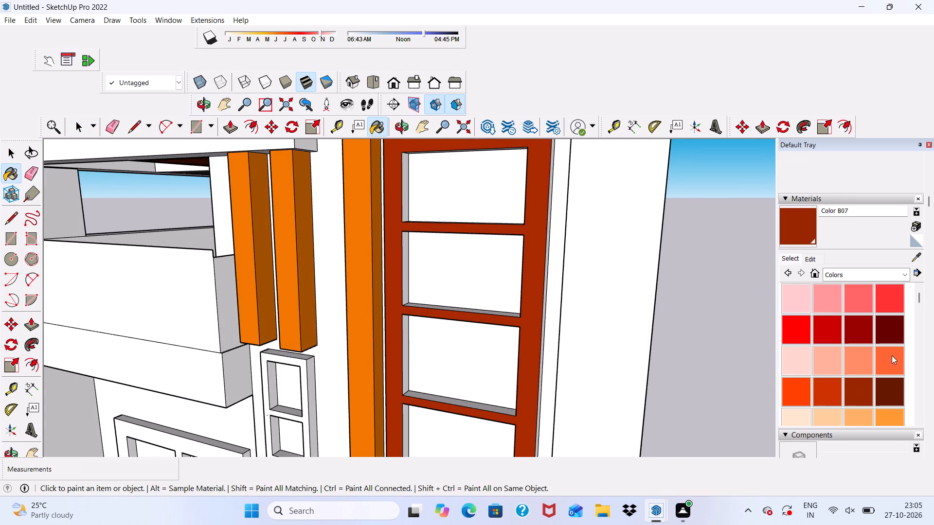
Paint the front face of the tall four-pane window frame with Wood Veneer 01 from the Wood materials.
scroll(815, 368, down, 3)
scroll(879, 350, up, 2)
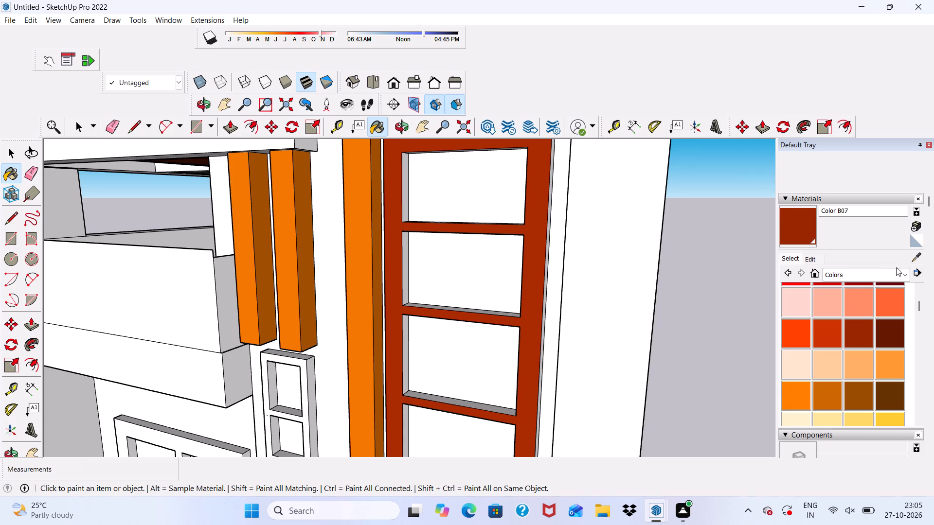
click(903, 278)
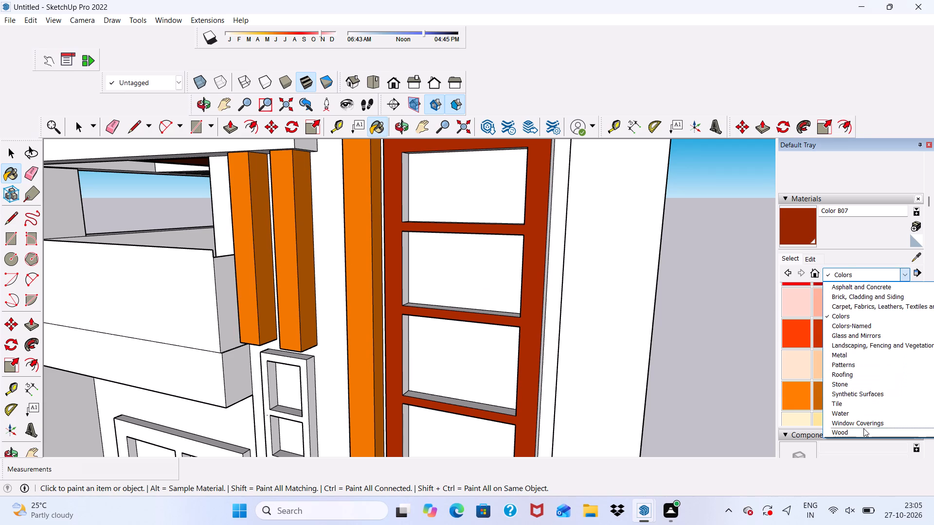
click(863, 428)
click(858, 359)
scroll(286, 263, up, 3)
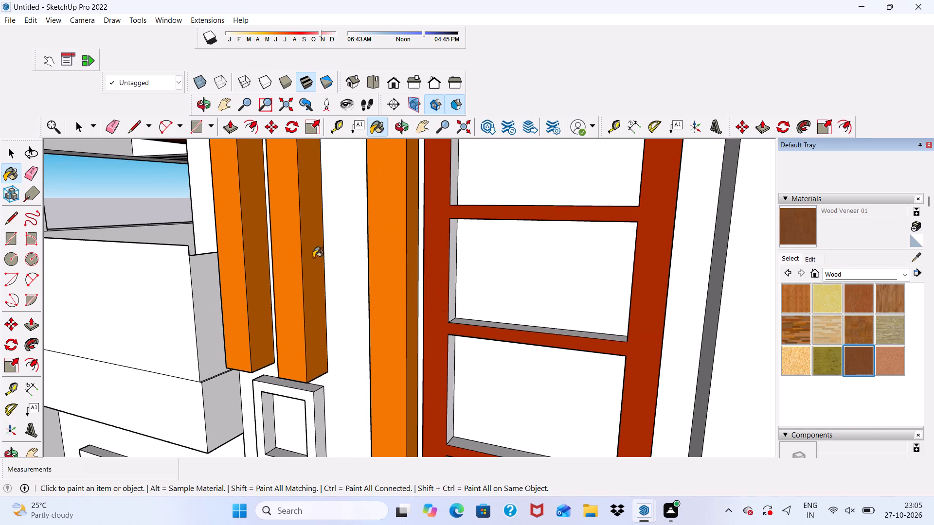
click(444, 289)
Paint a pane opening's inner side reveal and the frame's outer side edge facing the long orange strip with Wood Veneer 01.
scroll(445, 289, up, 6)
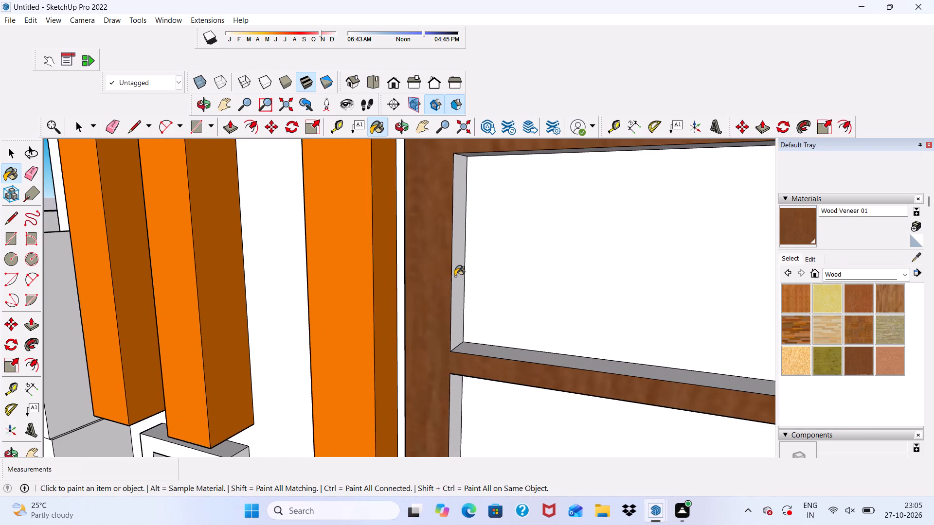
click(455, 276)
scroll(441, 235, down, 7)
middle_drag(434, 269, 562, 308)
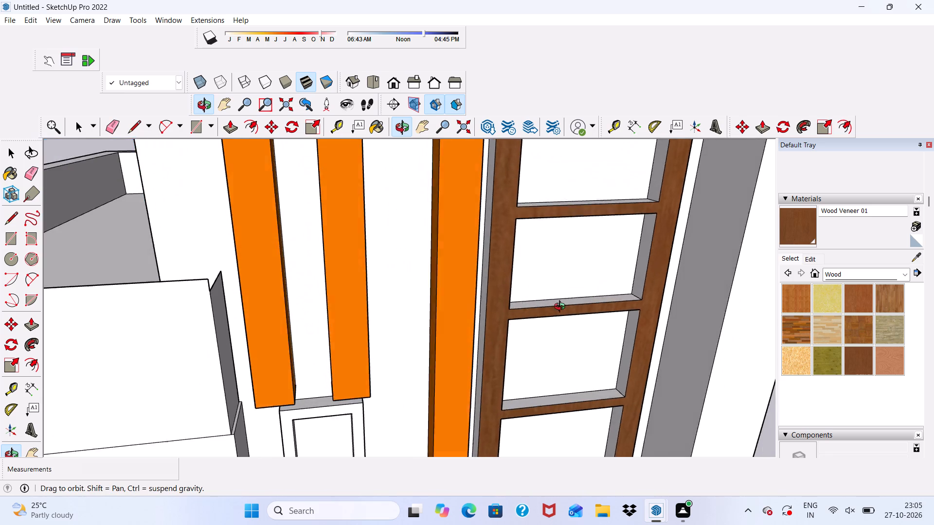
middle_drag(562, 308, 562, 310)
scroll(593, 192, down, 6)
scroll(549, 265, up, 9)
click(507, 198)
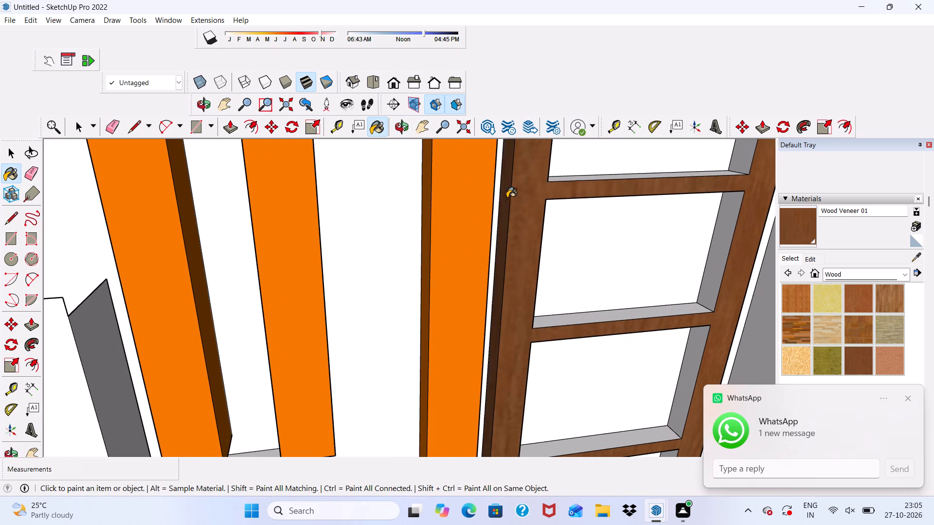
Paint the top reveals of the tall window frame's four pane openings with Wood Veneer 01.
scroll(502, 200, down, 6)
middle_drag(547, 309, 495, 97)
scroll(524, 244, up, 3)
scroll(519, 163, down, 2)
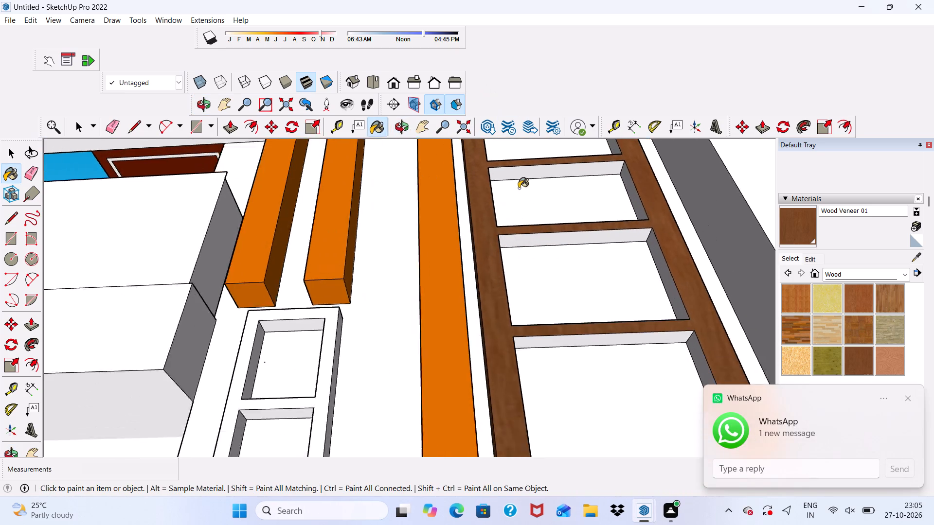
scroll(519, 188, down, 9)
scroll(519, 197, up, 10)
click(522, 162)
scroll(529, 214, down, 1)
scroll(532, 225, up, 3)
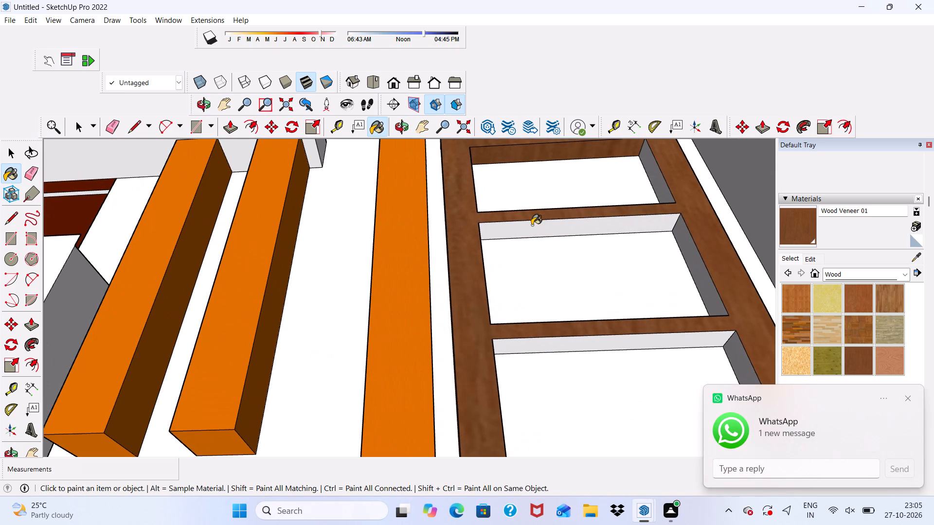
click(532, 225)
click(566, 339)
scroll(544, 254, down, 10)
scroll(561, 355, up, 2)
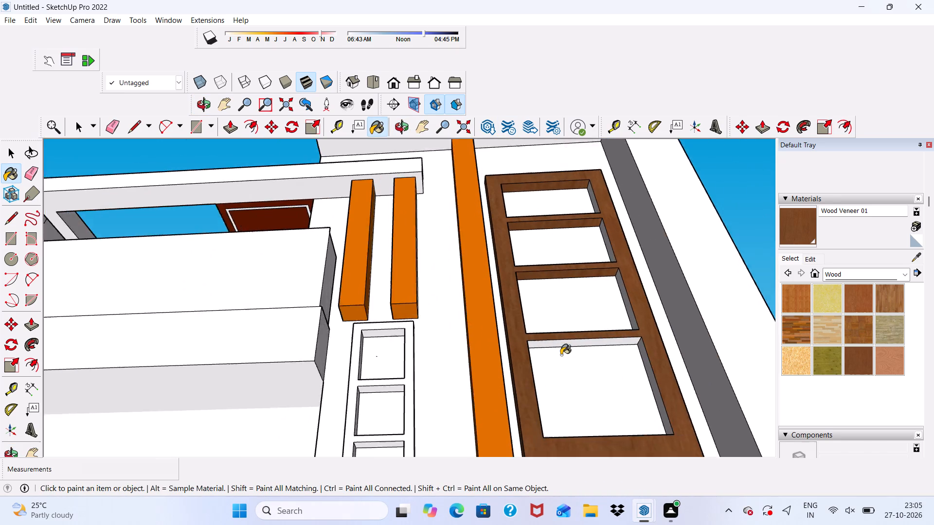
scroll(561, 355, up, 3)
click(553, 337)
Paint the bottom outer edge of the tall window frame with Wood Veneer 01.
scroll(458, 319, down, 6)
scroll(523, 414, up, 4)
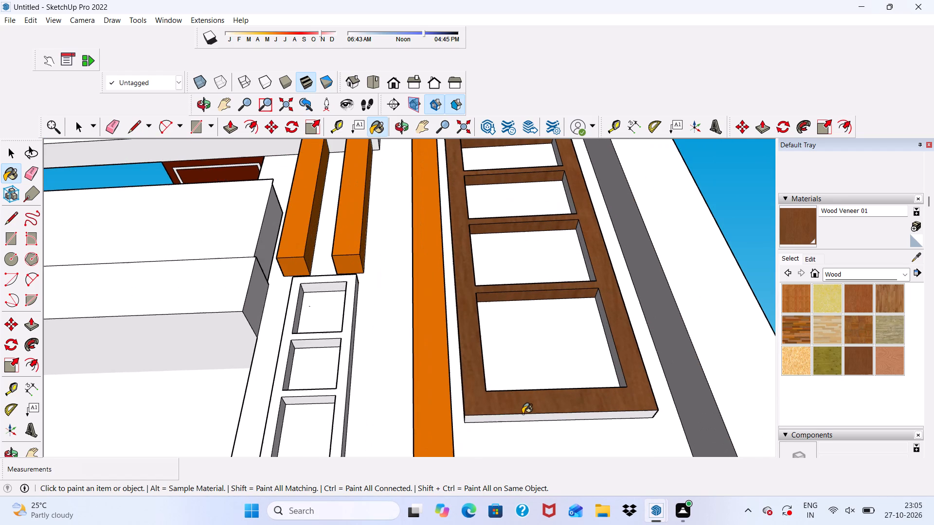
click(522, 416)
Paint both side reveals of the two lowest pane openings in the tall four-pane window frame with Wood Veneer 01.
scroll(625, 372, up, 7)
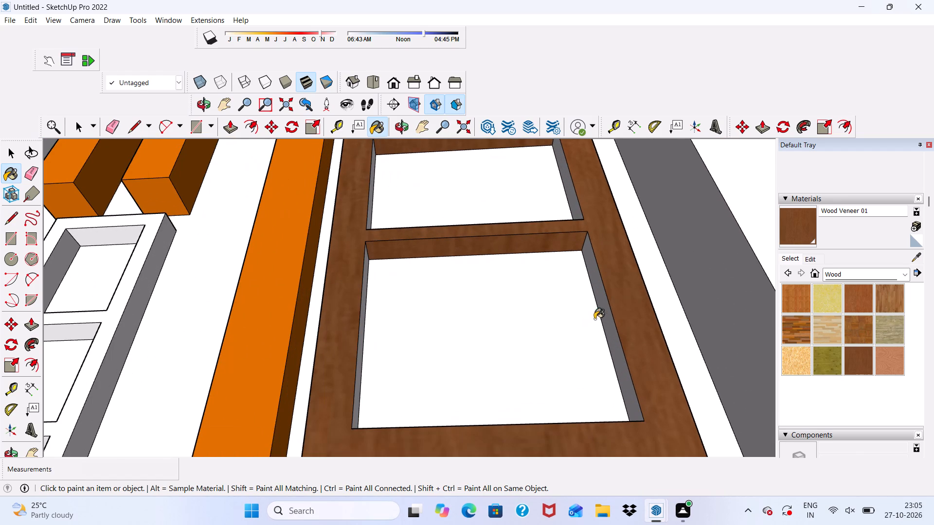
click(605, 312)
scroll(429, 311, up, 3)
scroll(343, 305, up, 2)
click(343, 305)
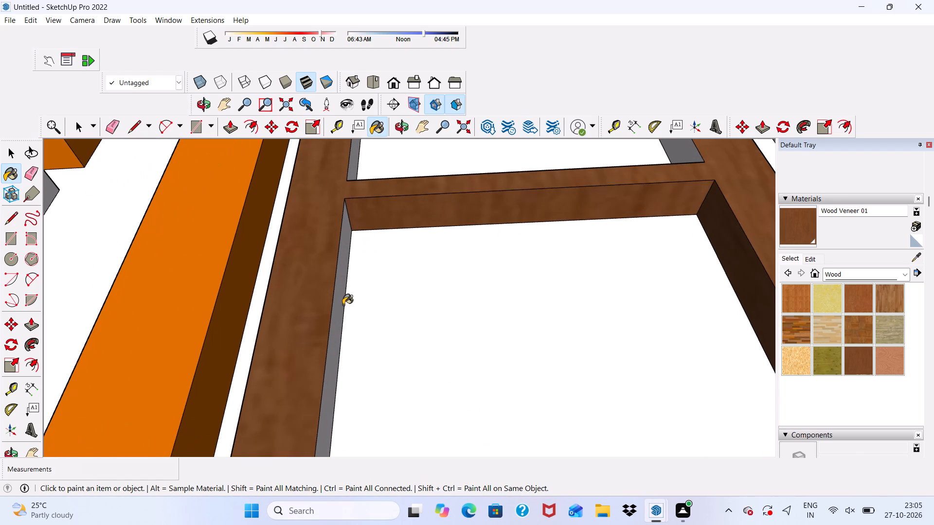
scroll(328, 302, down, 11)
scroll(454, 219, up, 9)
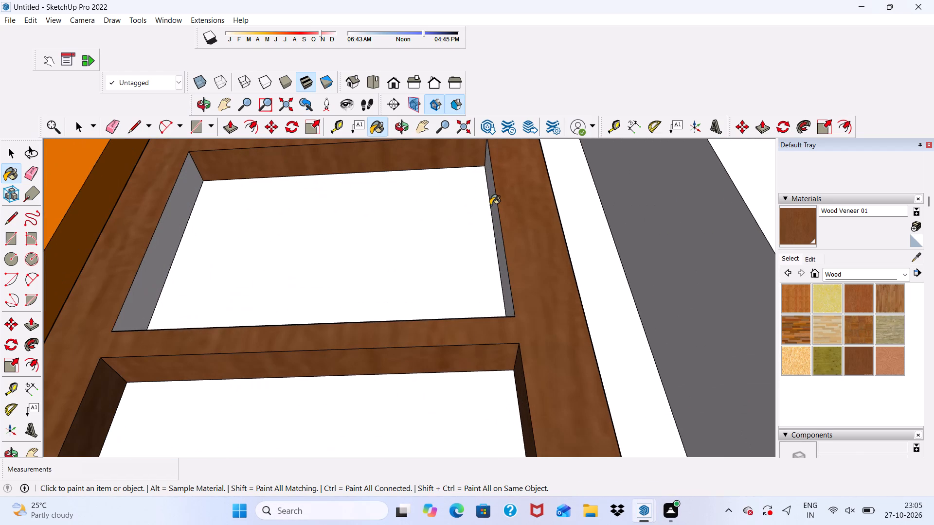
click(490, 205)
scroll(497, 212, up, 5)
click(497, 212)
scroll(489, 231, down, 5)
scroll(420, 281, up, 5)
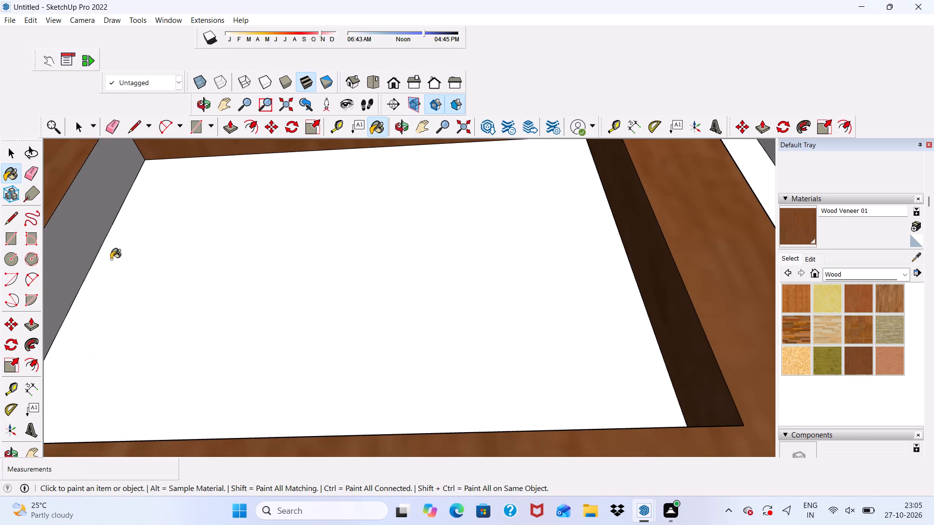
click(88, 234)
Paint the bottom reveals of the two middle pane openings in the four-pane window frame with Wood Veneer 01.
scroll(88, 234, down, 5)
middle_drag(397, 287, 392, 464)
scroll(361, 417, up, 2)
scroll(301, 271, down, 5)
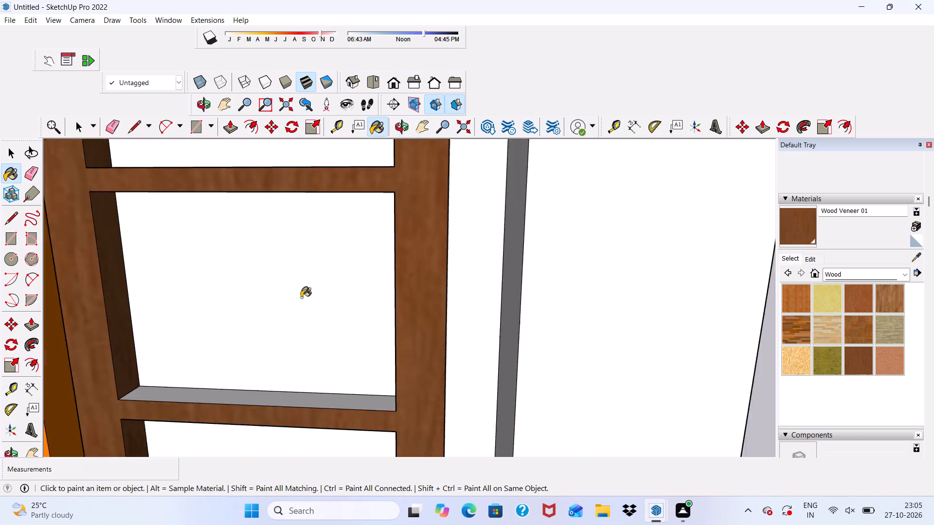
scroll(282, 388, up, 4)
click(274, 395)
scroll(273, 393, down, 12)
scroll(296, 275, up, 3)
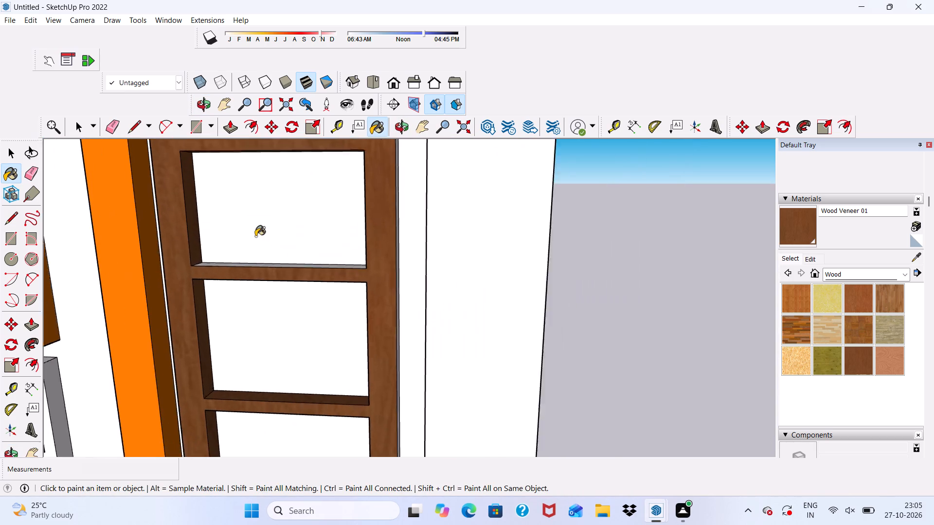
scroll(255, 236, up, 2)
scroll(232, 223, down, 4)
scroll(260, 258, up, 5)
scroll(259, 256, down, 2)
middle_drag(259, 256, 252, 317)
scroll(244, 305, up, 3)
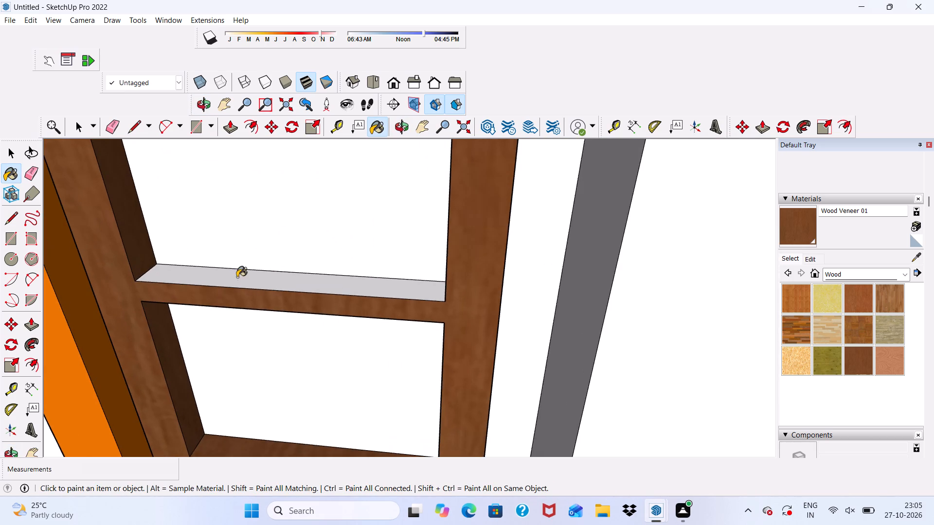
click(237, 277)
Paint the second-highest pane's remaining side reveal and the four-pane frame's outer side edge away from the orange strip with Wood Veneer 01.
scroll(237, 277, down, 5)
middle_drag(258, 357, 427, 263)
scroll(490, 219, up, 4)
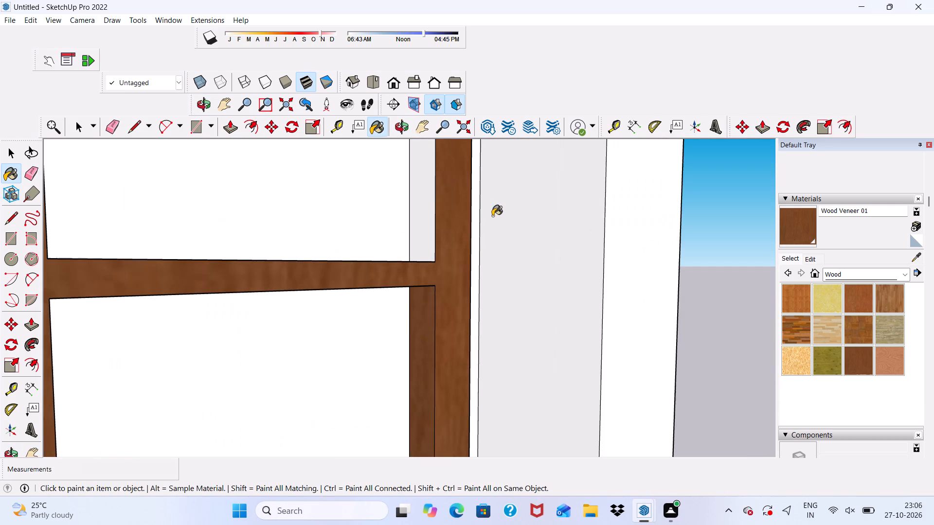
click(426, 204)
scroll(449, 227, down, 1)
middle_drag(467, 250, 231, 308)
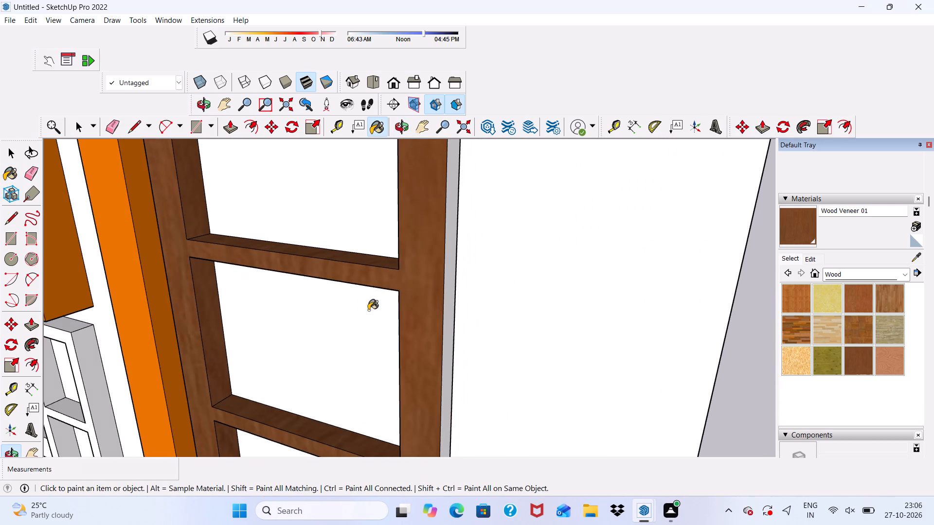
scroll(437, 318, up, 8)
click(453, 297)
Paint the side and bottom reveals of the topmost pane opening in the four-pane frame with Wood Veneer 01.
scroll(453, 297, down, 12)
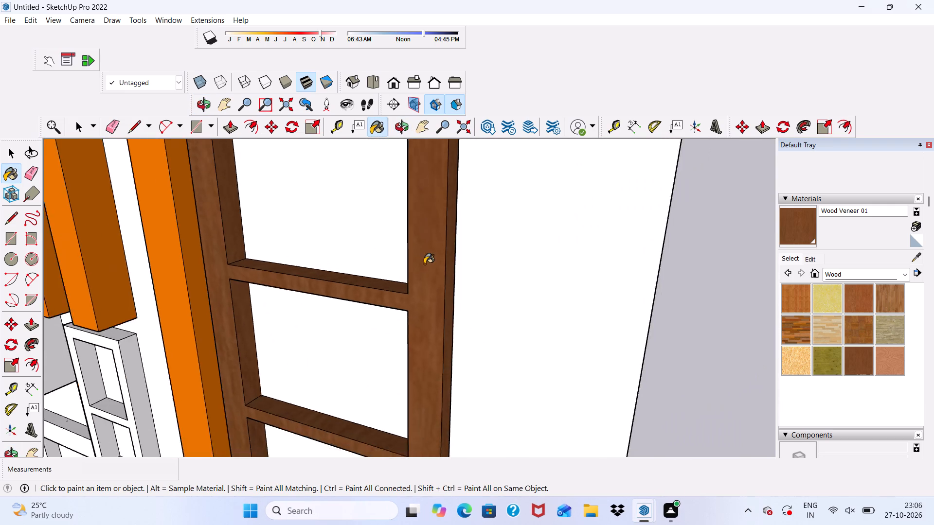
scroll(424, 264, down, 10)
scroll(336, 239, up, 5)
scroll(329, 190, up, 3)
click(318, 179)
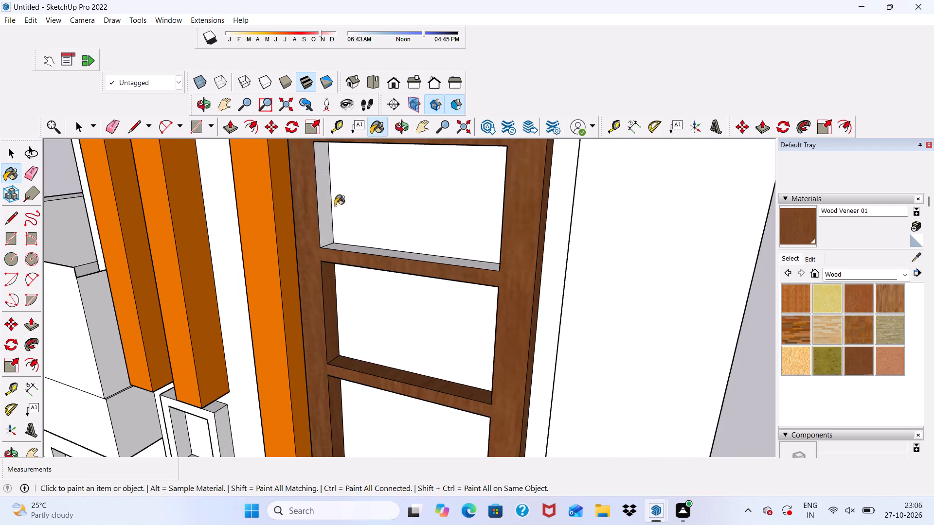
scroll(359, 245, up, 5)
click(360, 249)
scroll(360, 249, down, 3)
middle_drag(368, 299, 431, 190)
scroll(436, 247, down, 4)
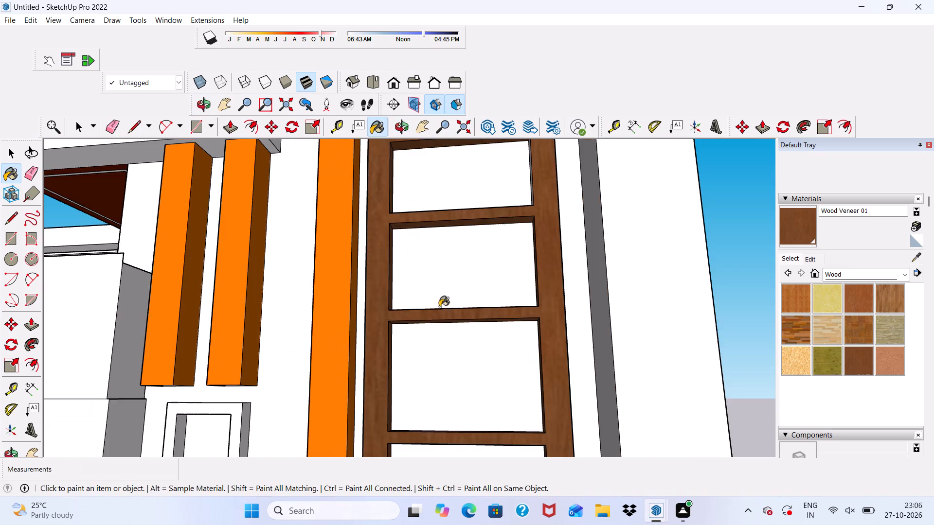
scroll(439, 307, down, 1)
scroll(479, 200, down, 3)
middle_drag(484, 263, 567, 337)
scroll(568, 258, up, 3)
click(562, 232)
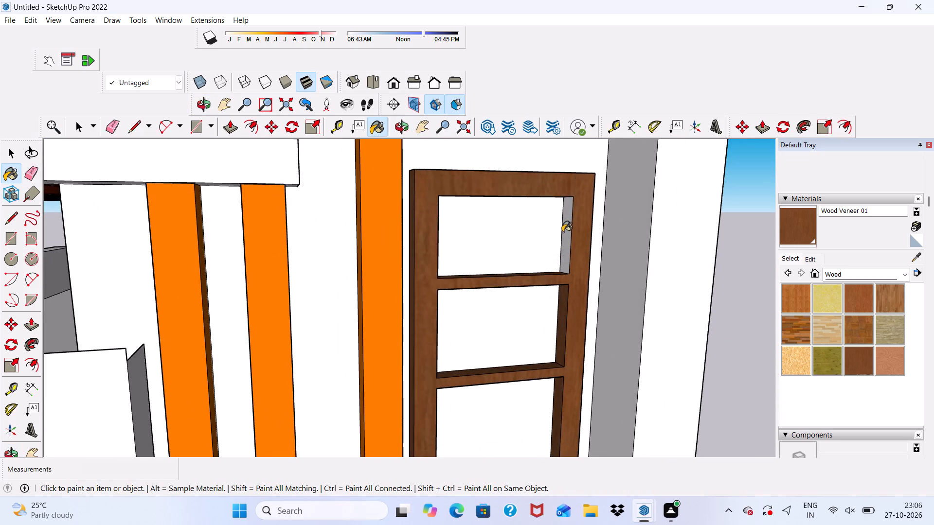
scroll(541, 191, down, 6)
scroll(559, 240, up, 9)
click(547, 206)
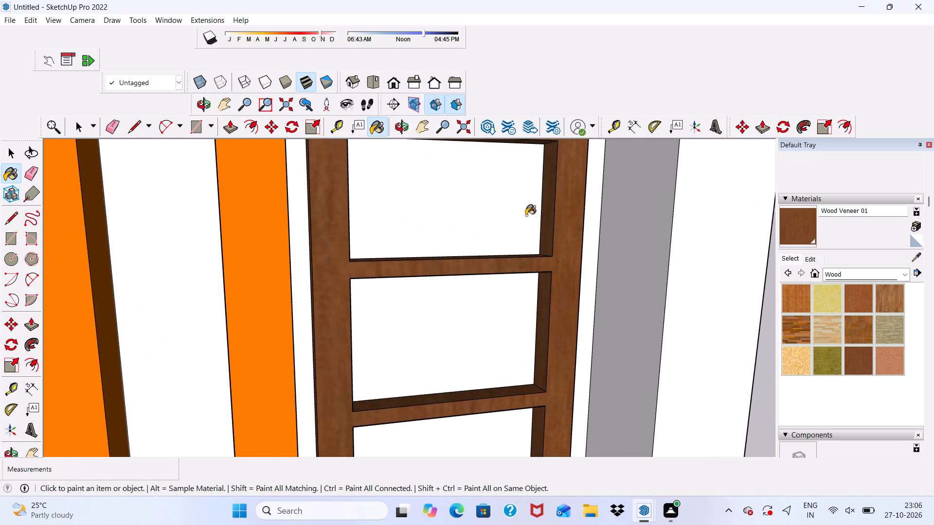
Paint the top outer edge of the four-pane window frame with Wood Veneer 01.
scroll(261, 332, down, 1)
scroll(290, 293, up, 1)
scroll(292, 297, down, 3)
middle_drag(313, 361, 310, 450)
scroll(307, 375, down, 1)
scroll(379, 236, up, 5)
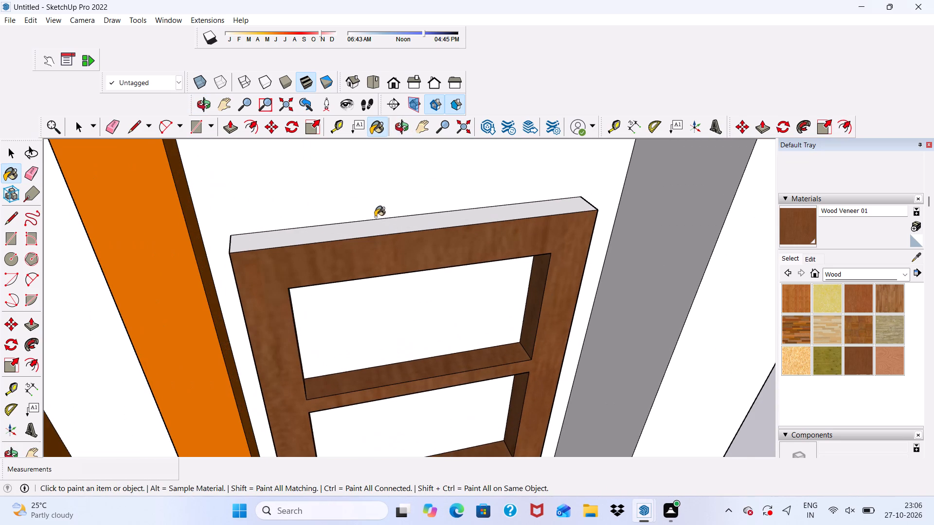
click(359, 224)
scroll(358, 226, down, 14)
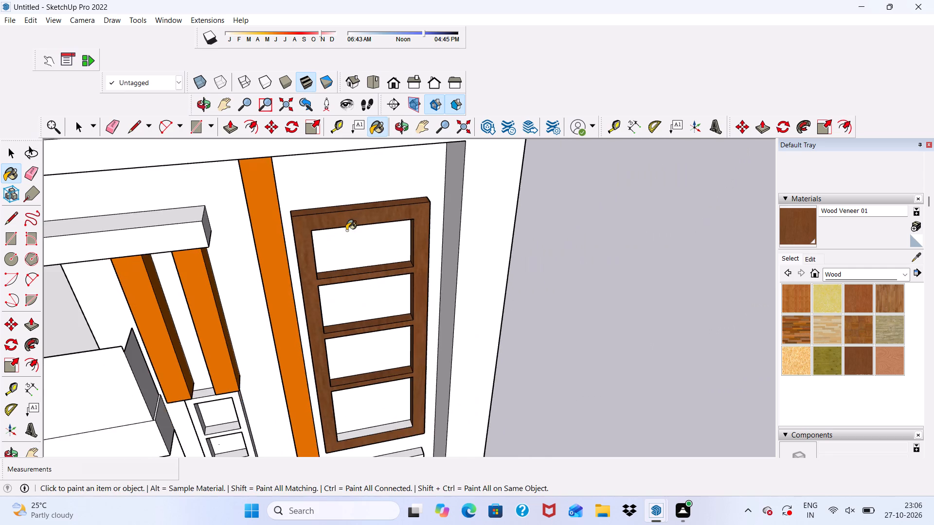
Paint the bottom reveal of the lowest pane opening in the four-pane frame with Wood Veneer 01.
scroll(346, 230, up, 1)
scroll(350, 245, down, 2)
middle_drag(355, 265, 359, 295)
scroll(359, 365, up, 4)
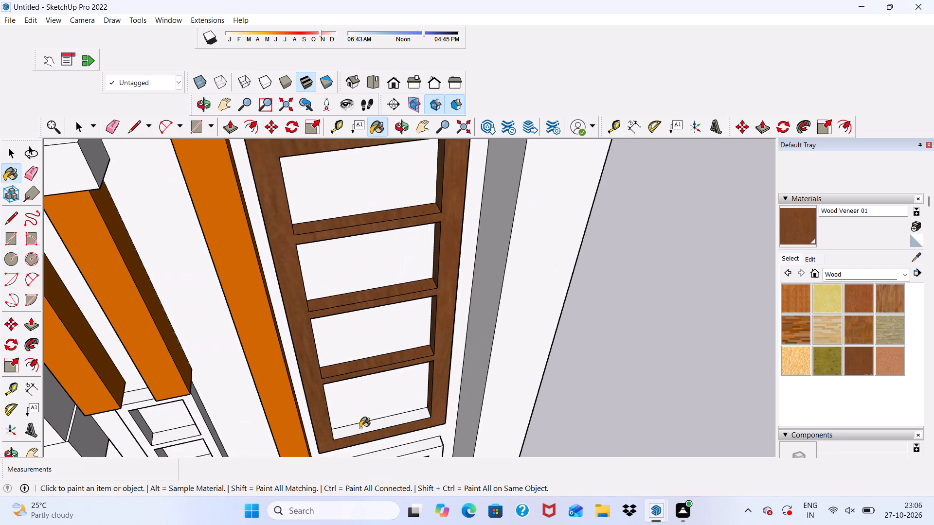
scroll(360, 424, up, 5)
click(360, 430)
Paint the front face of the tall single-pane window frame below the four-pane frame with Wood Veneer 01.
scroll(358, 430, down, 1)
middle_drag(358, 430, 327, 229)
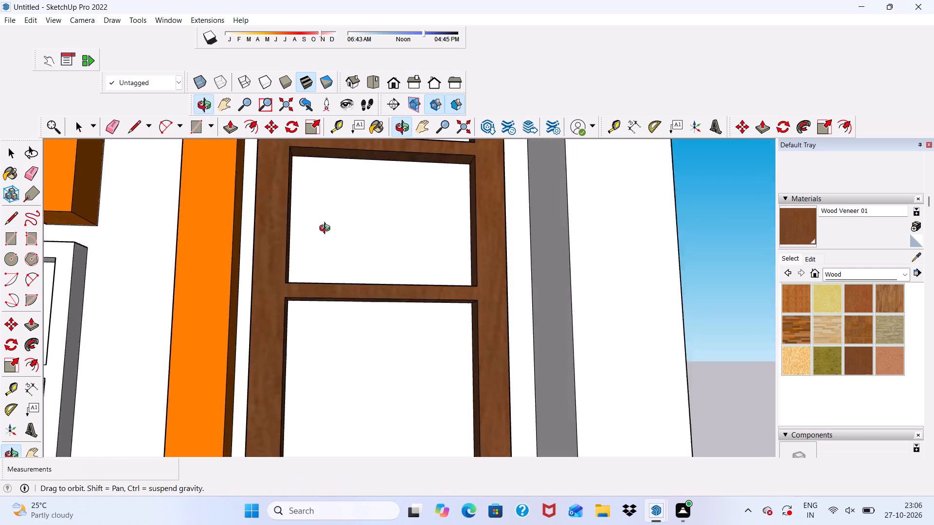
middle_drag(327, 229, 287, 171)
scroll(283, 180, up, 1)
scroll(278, 192, down, 12)
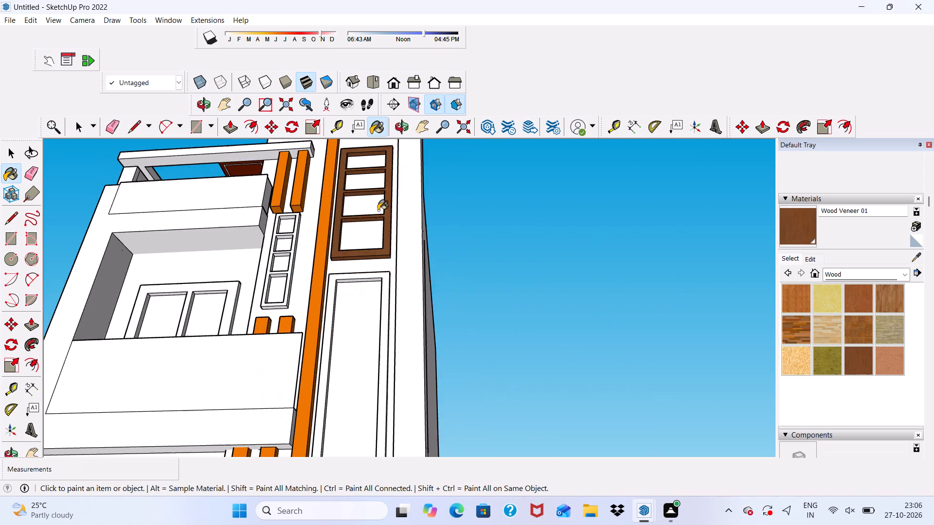
scroll(378, 210, down, 15)
scroll(378, 210, down, 6)
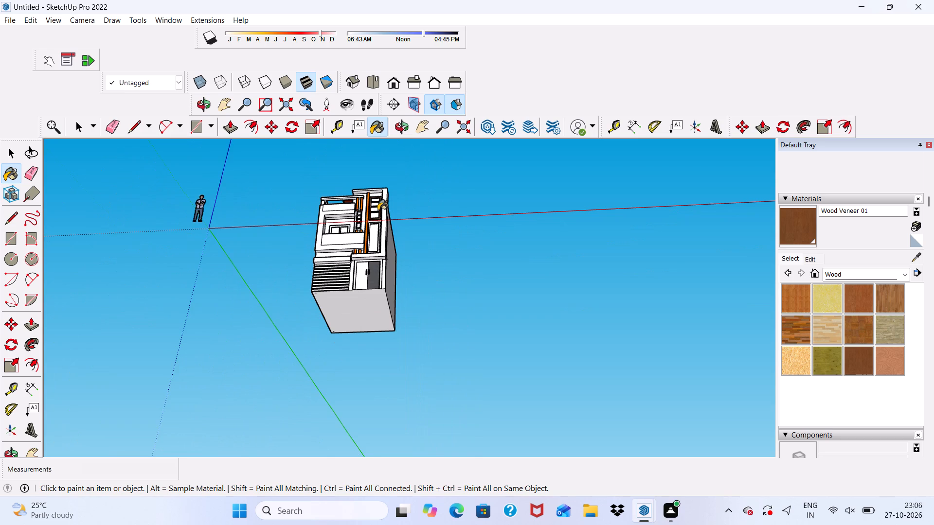
scroll(378, 210, down, 9)
scroll(378, 210, up, 9)
middle_drag(348, 217, 358, 337)
scroll(366, 283, up, 4)
scroll(402, 219, up, 10)
scroll(402, 213, down, 3)
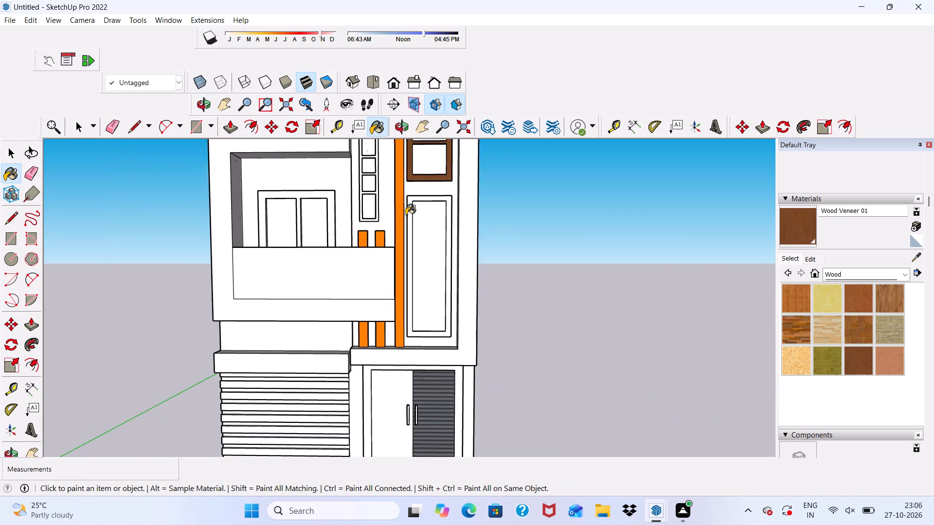
scroll(416, 227, up, 10)
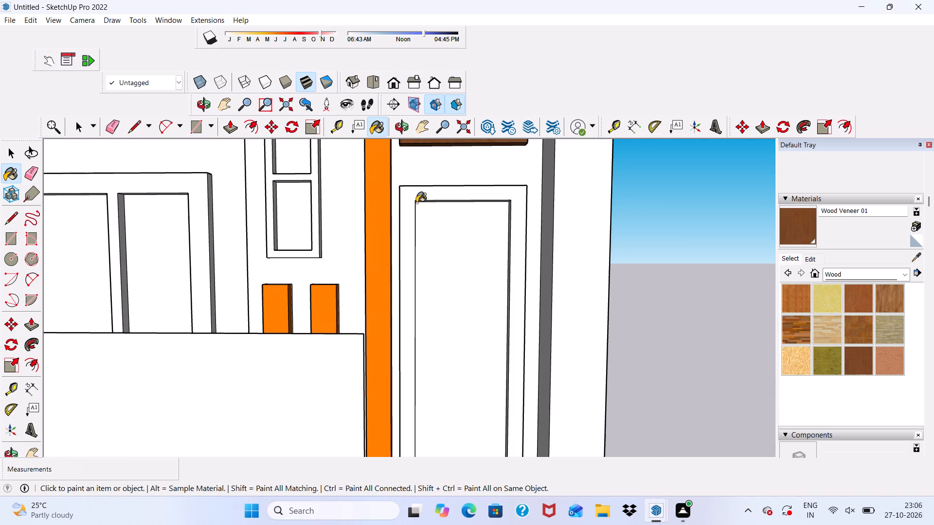
scroll(418, 208, up, 8)
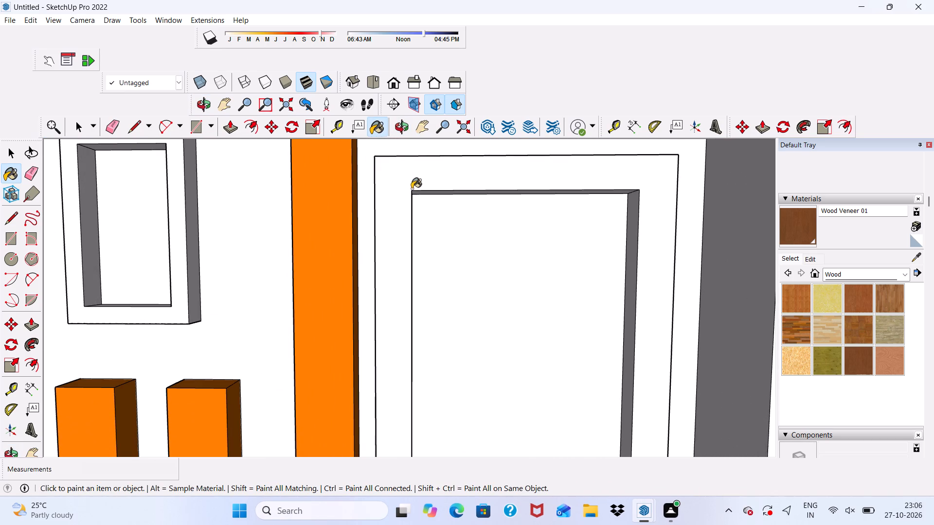
click(412, 189)
Paint the top reveal and both side reveals of the single-pane window frame's opening with Wood Veneer 01.
middle_drag(447, 230, 457, 154)
scroll(473, 185, up, 4)
click(448, 216)
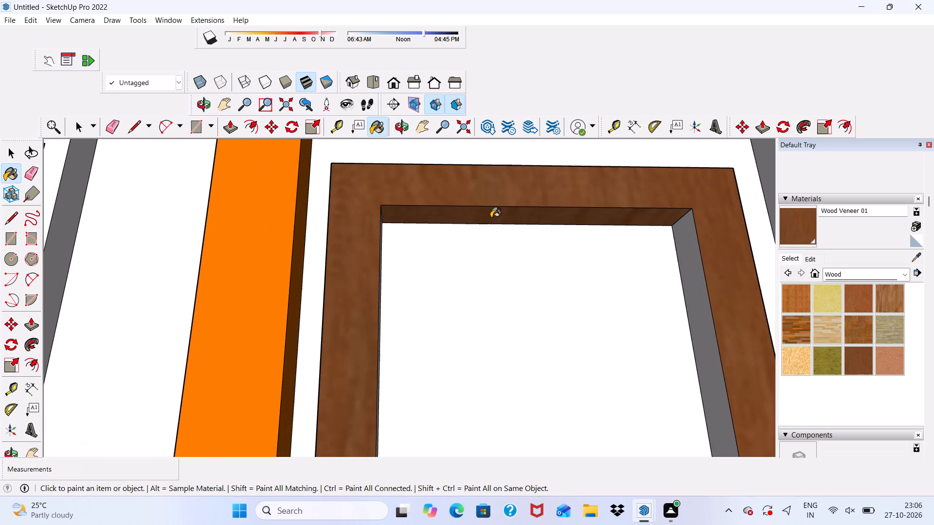
click(699, 276)
middle_drag(695, 283, 425, 356)
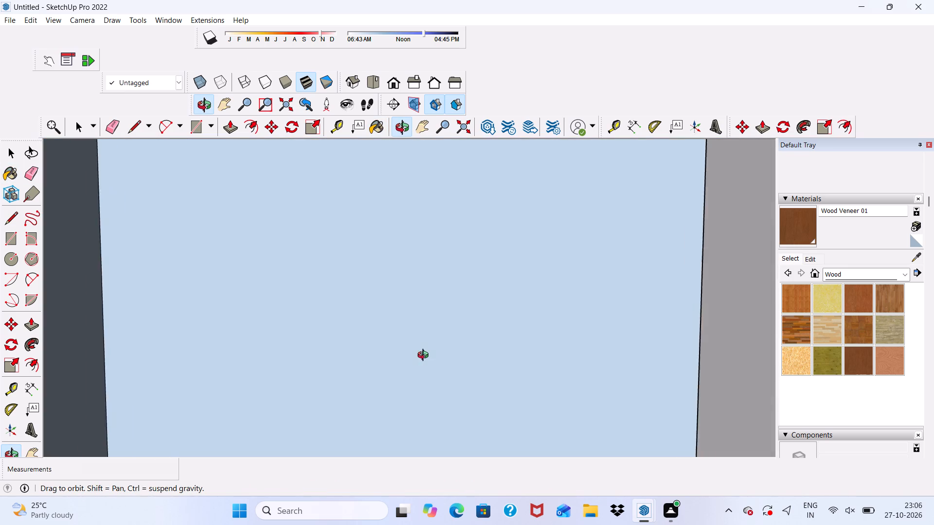
middle_drag(425, 356, 516, 331)
click(357, 301)
Paint the top outer edge and both outer side edges of the single-pane window frame with Wood Veneer 01.
scroll(360, 194, down, 5)
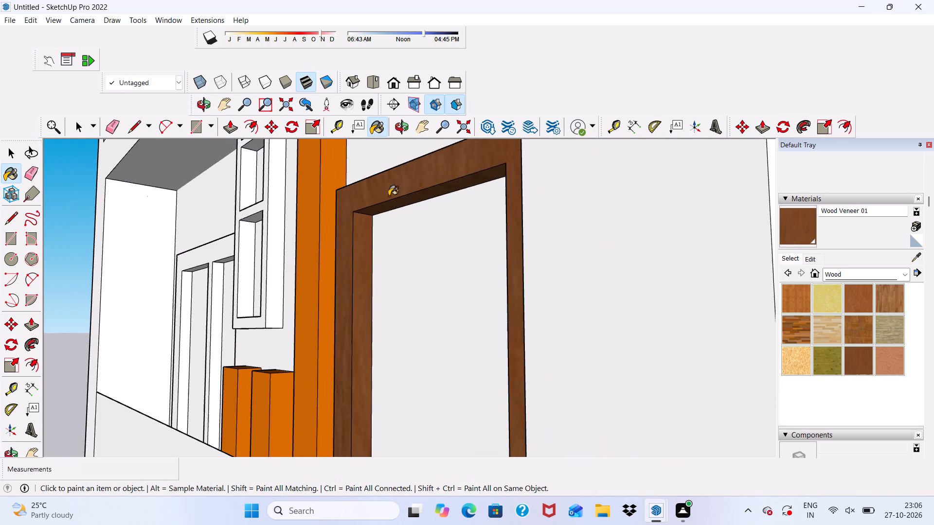
scroll(416, 185, down, 5)
scroll(424, 229, up, 1)
middle_drag(424, 229, 442, 299)
scroll(518, 223, down, 1)
scroll(467, 212, up, 7)
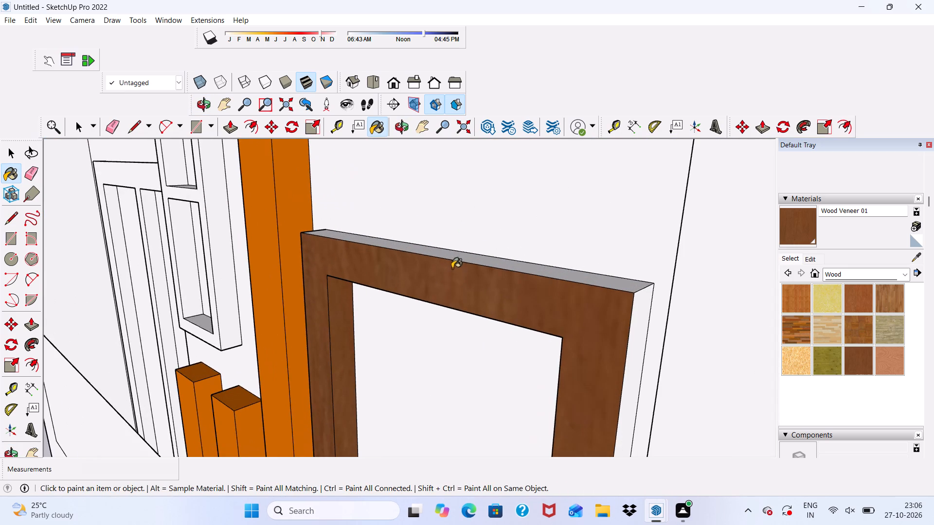
click(451, 255)
click(639, 313)
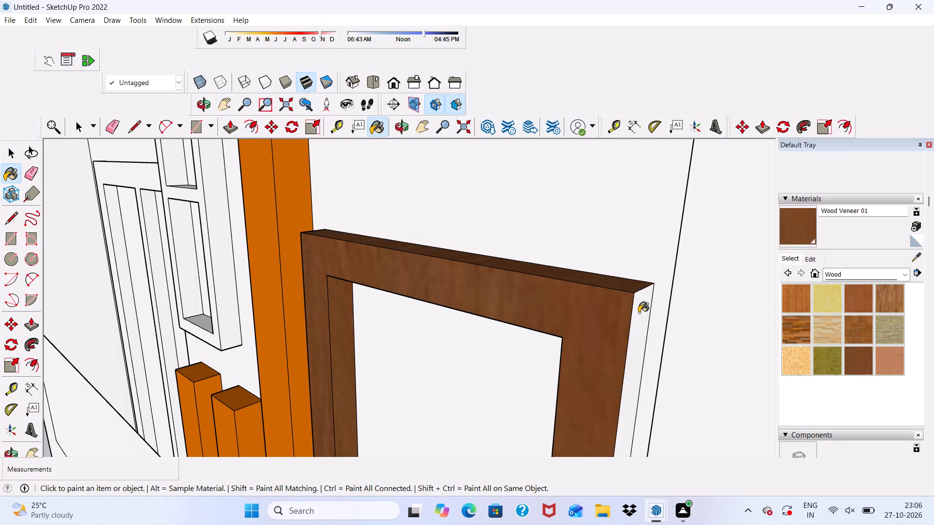
scroll(418, 266, down, 2)
middle_drag(408, 280, 679, 287)
scroll(678, 288, down, 1)
scroll(515, 276, up, 5)
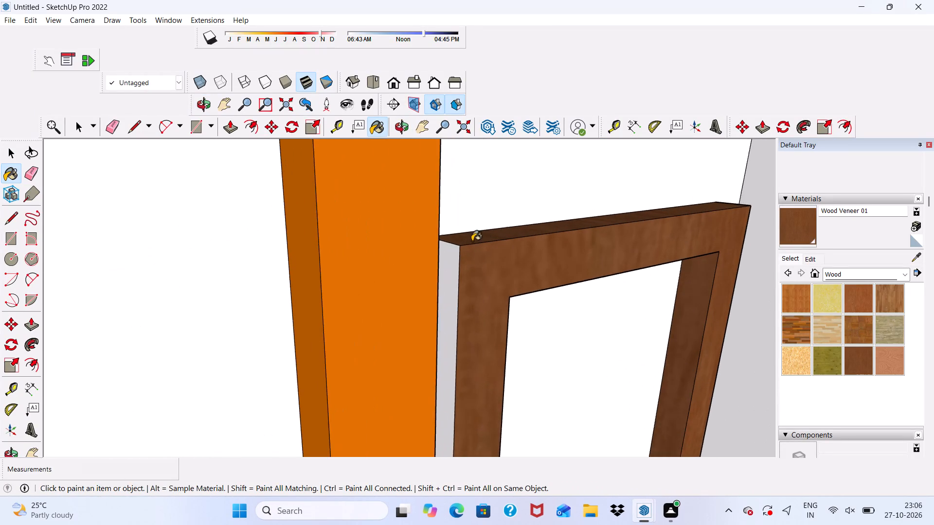
scroll(472, 241, up, 4)
click(455, 261)
Paint the bottom reveal of the single-pane window frame's opening with Wood Veneer 01.
scroll(437, 178, down, 19)
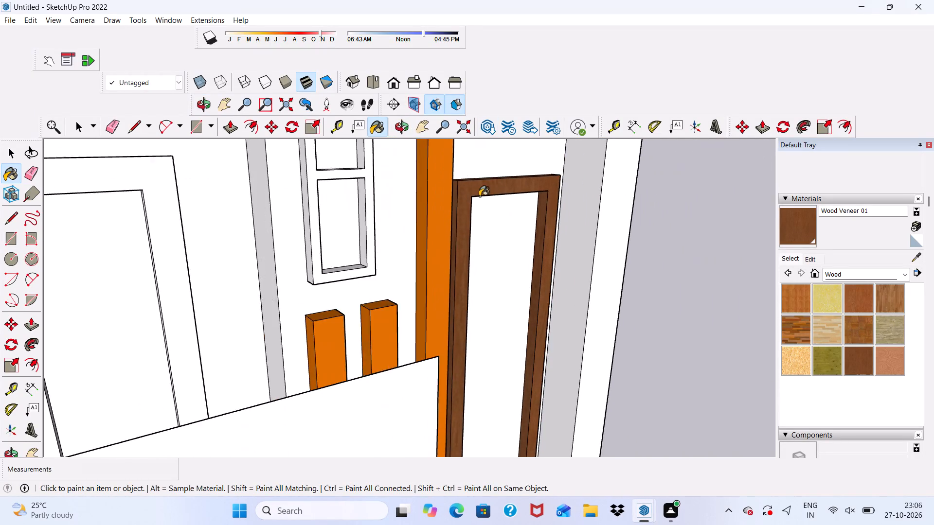
scroll(479, 196, down, 3)
scroll(486, 158, down, 4)
middle_drag(483, 304, 488, 403)
scroll(488, 403, up, 8)
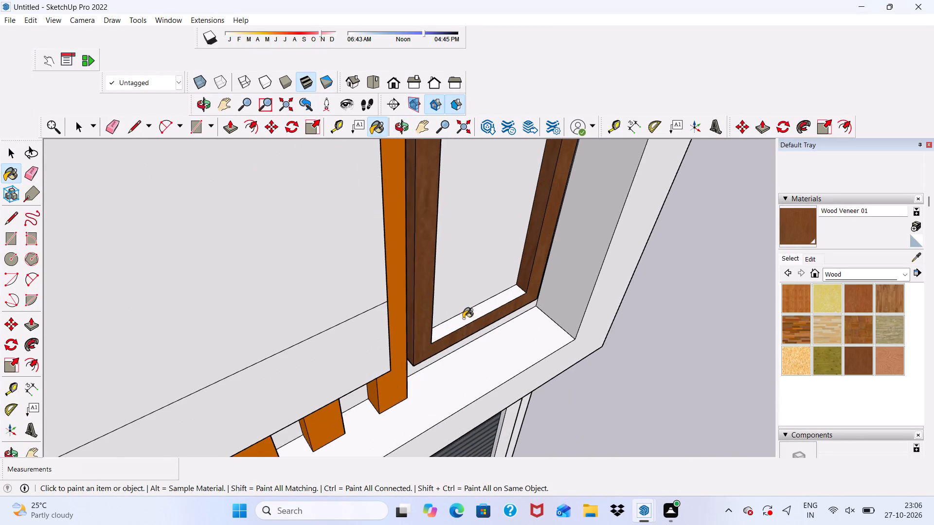
scroll(463, 334, up, 4)
click(457, 318)
Paint the bottom outer edge of the single-pane window frame with Wood Veneer 01 and leave the Paint Bucket tool.
middle_drag(458, 343, 377, 85)
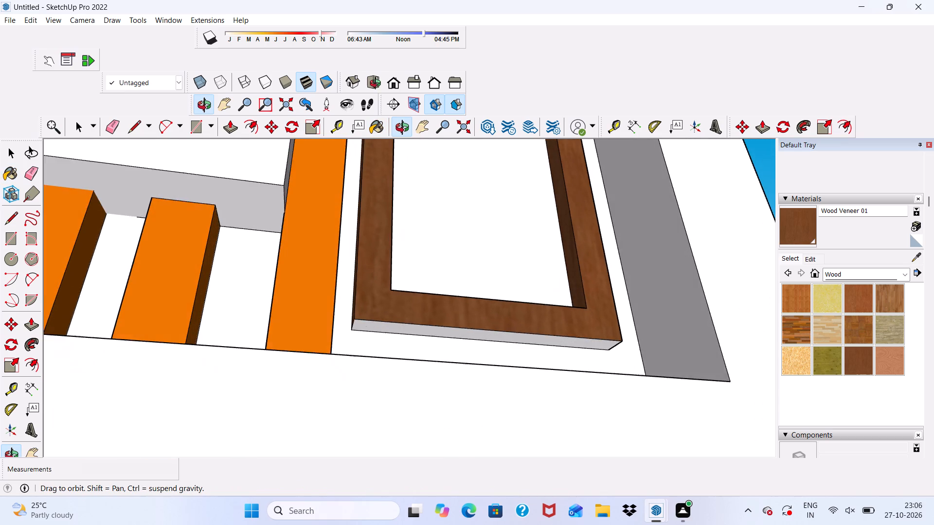
middle_drag(377, 85, 377, 105)
scroll(368, 338, up, 7)
scroll(362, 329, down, 1)
click(362, 329)
scroll(362, 324, down, 4)
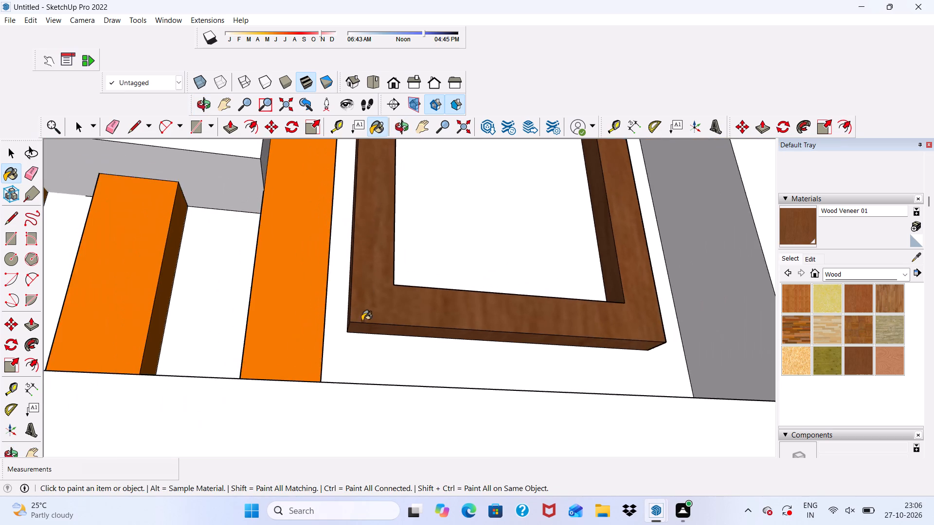
scroll(362, 321, down, 17)
scroll(395, 270, up, 2)
key(space)
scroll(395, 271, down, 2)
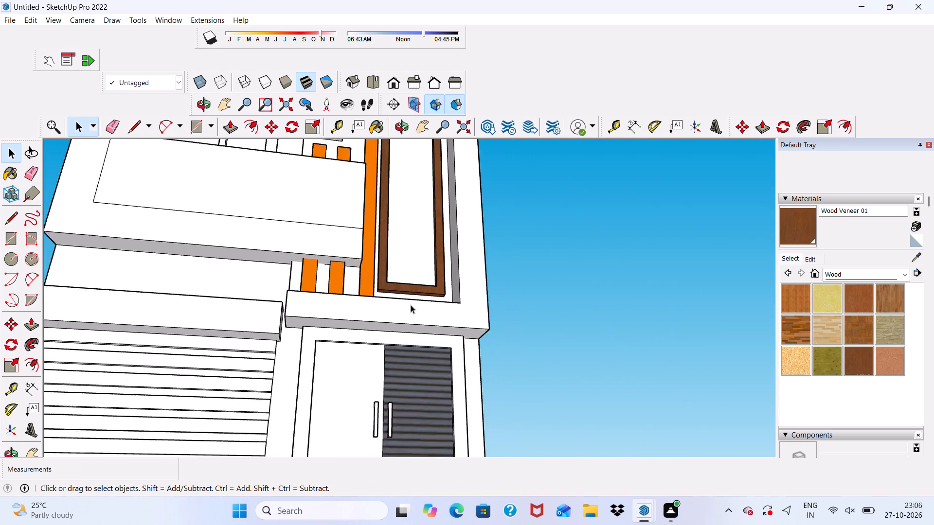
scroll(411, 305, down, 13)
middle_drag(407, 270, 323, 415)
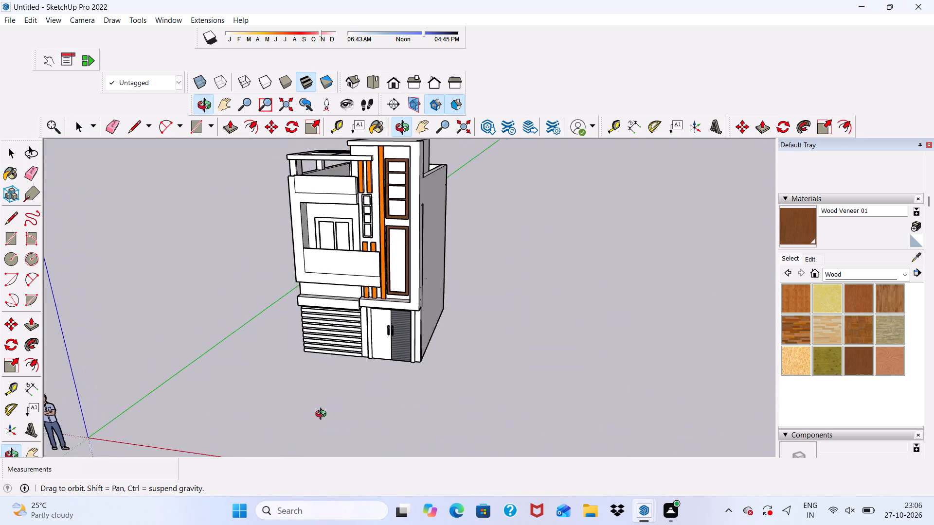
Examine the whole facade and browse the Colors-Named material collection for a suitable finish.
middle_drag(323, 415, 376, 309)
scroll(379, 313, up, 1)
scroll(314, 161, up, 11)
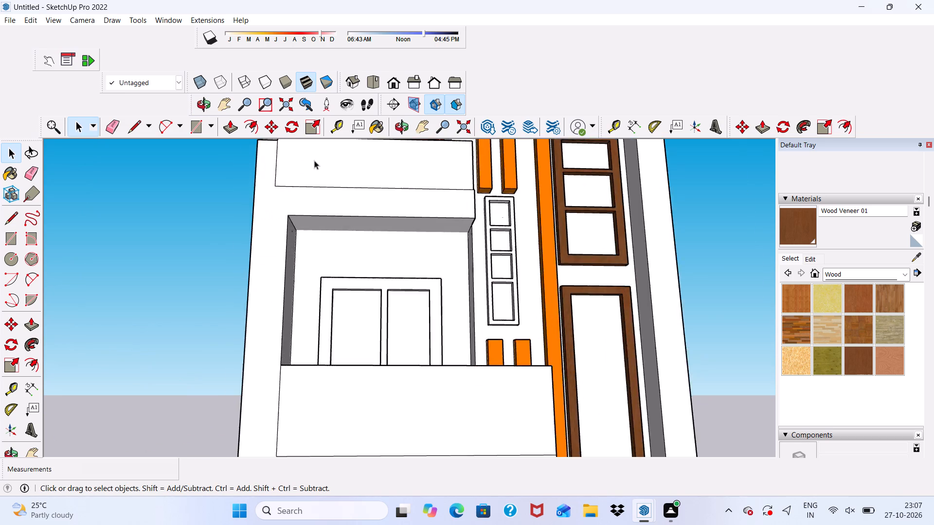
scroll(314, 160, up, 6)
scroll(314, 160, down, 14)
scroll(330, 222, up, 1)
middle_drag(330, 222, 331, 227)
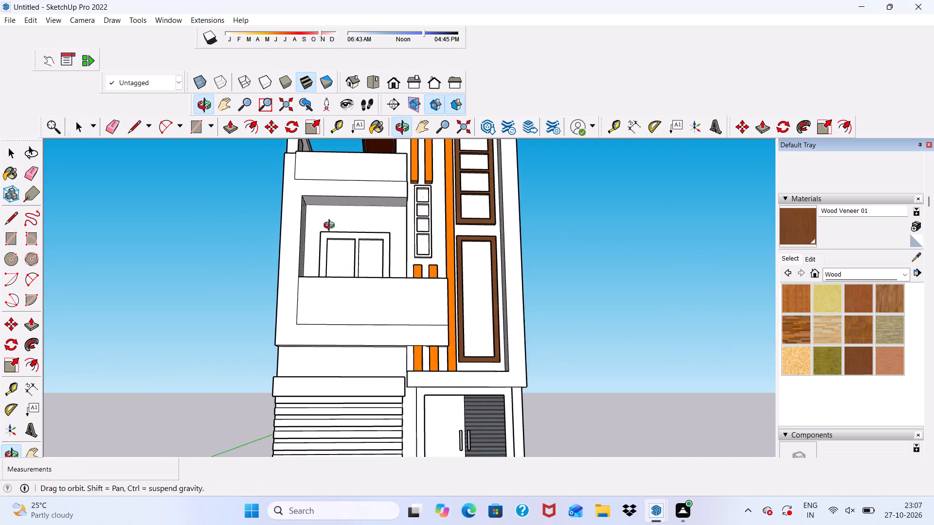
middle_drag(331, 227, 335, 264)
scroll(335, 210, down, 5)
scroll(348, 290, up, 5)
scroll(343, 342, down, 3)
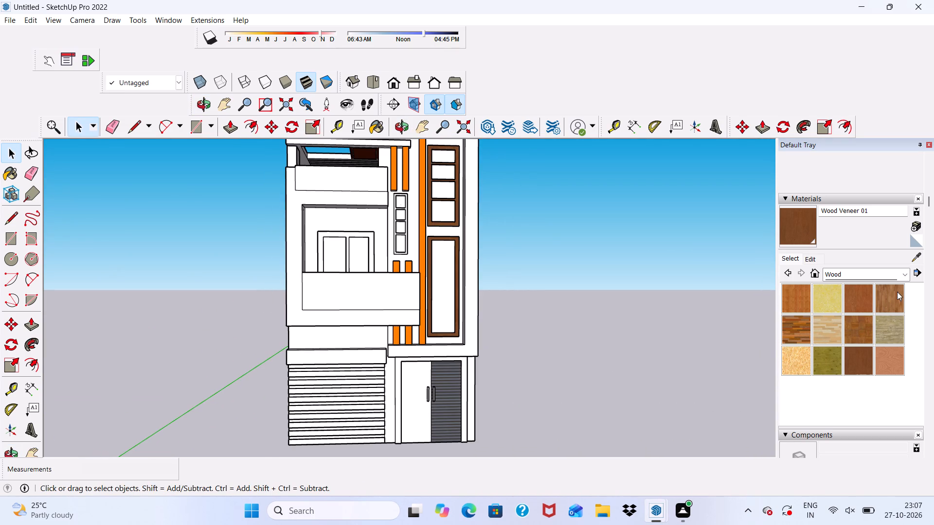
click(904, 273)
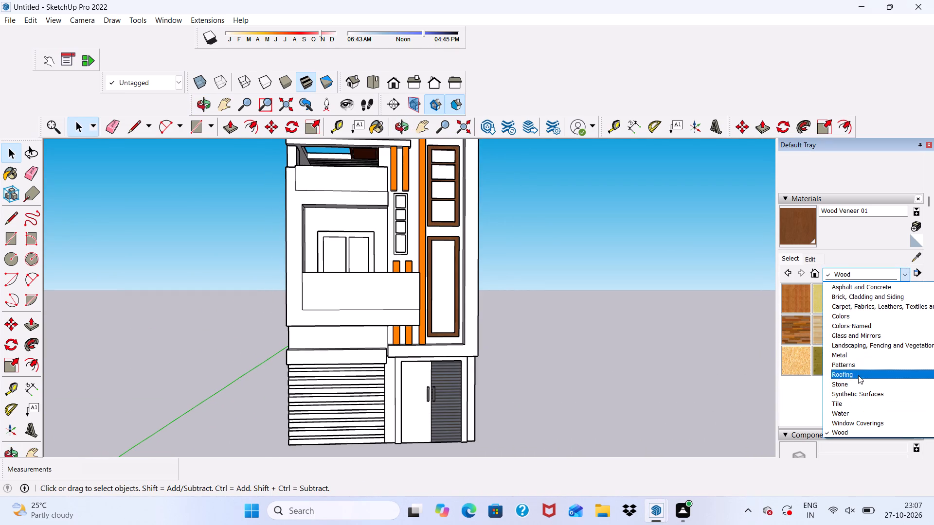
click(849, 328)
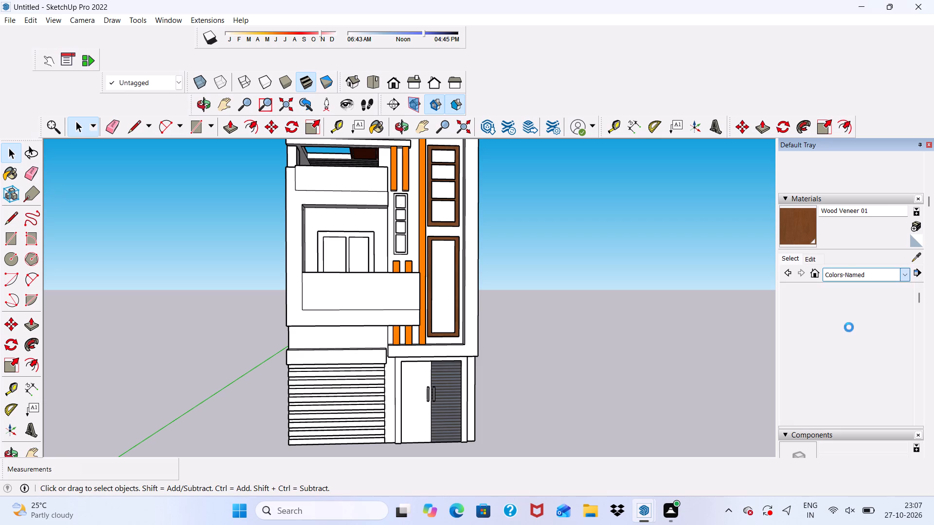
scroll(849, 327, down, 5)
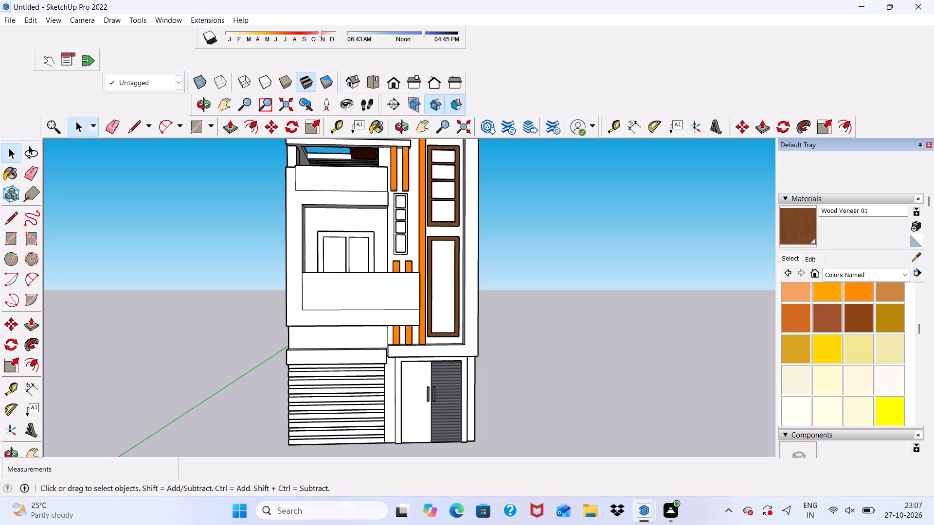
scroll(317, 309, down, 4)
Inspect the ground-floor double door and select its dark louvred leaf for reference.
scroll(353, 391, up, 5)
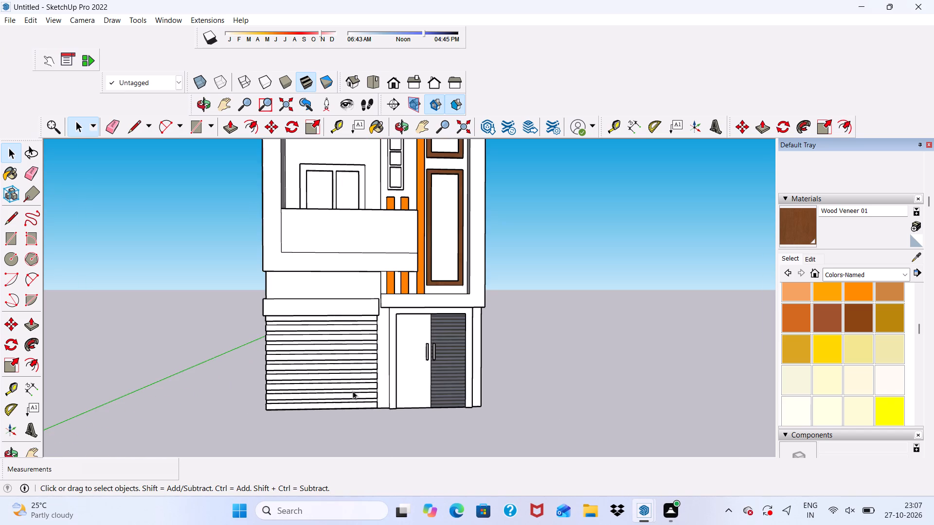
middle_drag(368, 384, 276, 389)
scroll(376, 407, up, 12)
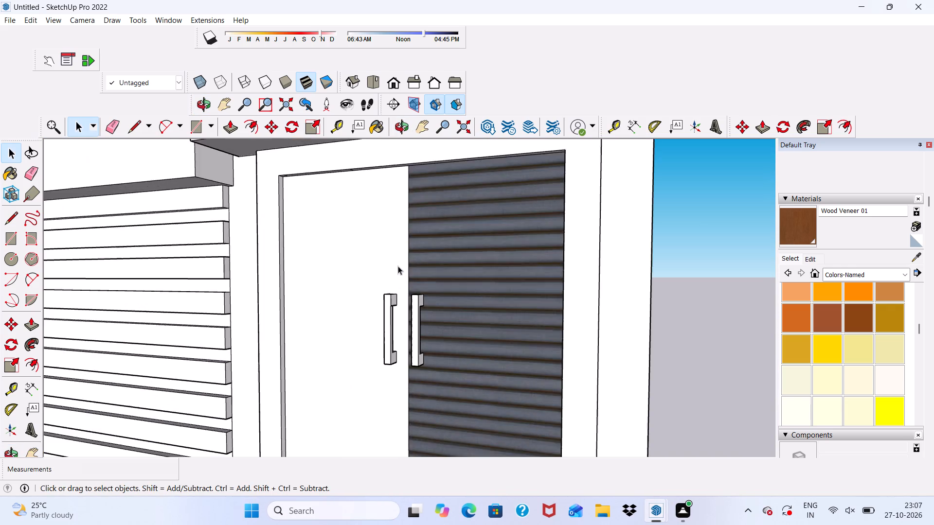
scroll(398, 266, up, 6)
scroll(440, 226, down, 2)
scroll(458, 250, up, 4)
middle_drag(458, 249, 567, 389)
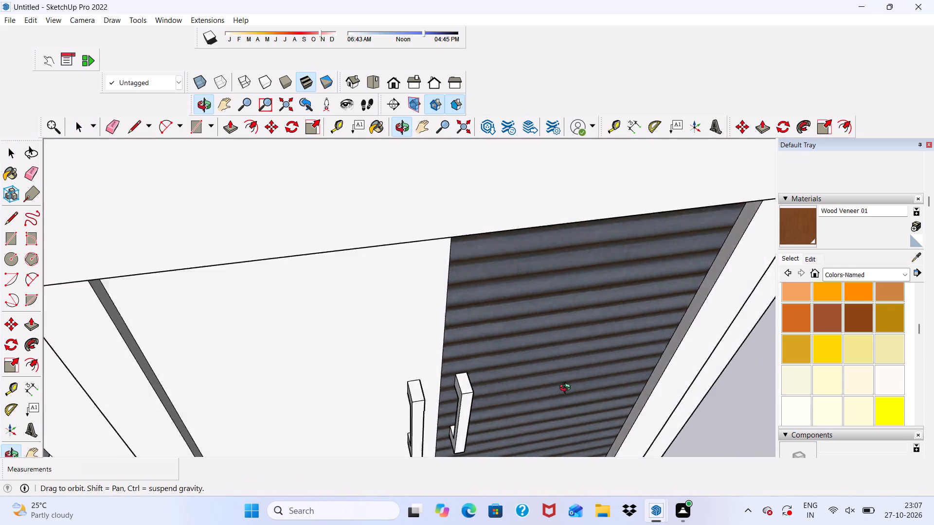
middle_drag(567, 389, 525, 246)
scroll(489, 161, up, 1)
scroll(408, 164, down, 16)
scroll(462, 308, down, 1)
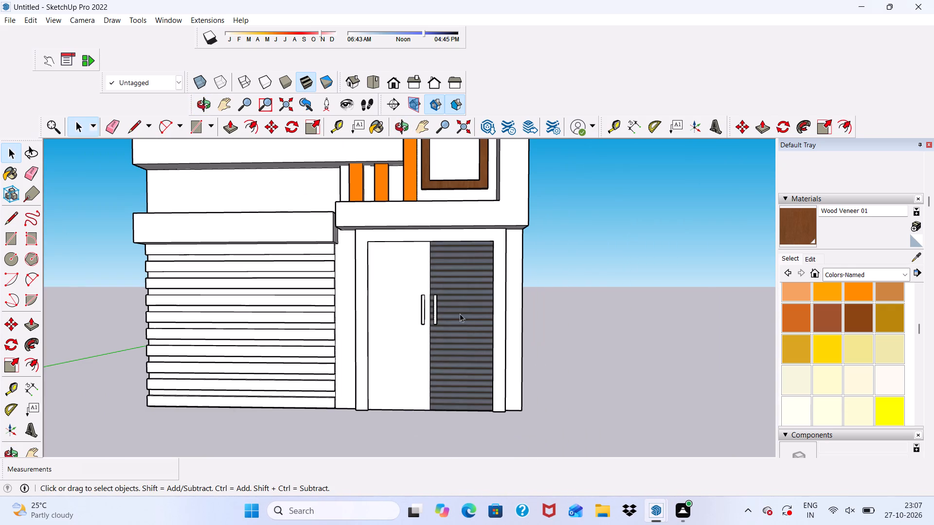
key(ctrl+z)
scroll(452, 306, up, 4)
key(space)
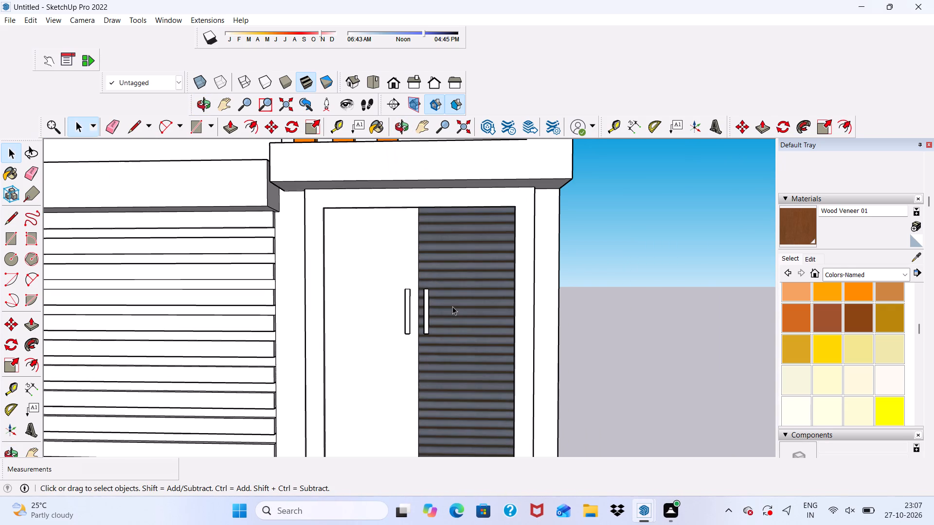
click(452, 306)
scroll(451, 303, down, 2)
scroll(634, 248, up, 1)
click(635, 248)
scroll(635, 248, down, 10)
scroll(520, 293, up, 4)
scroll(444, 277, up, 1)
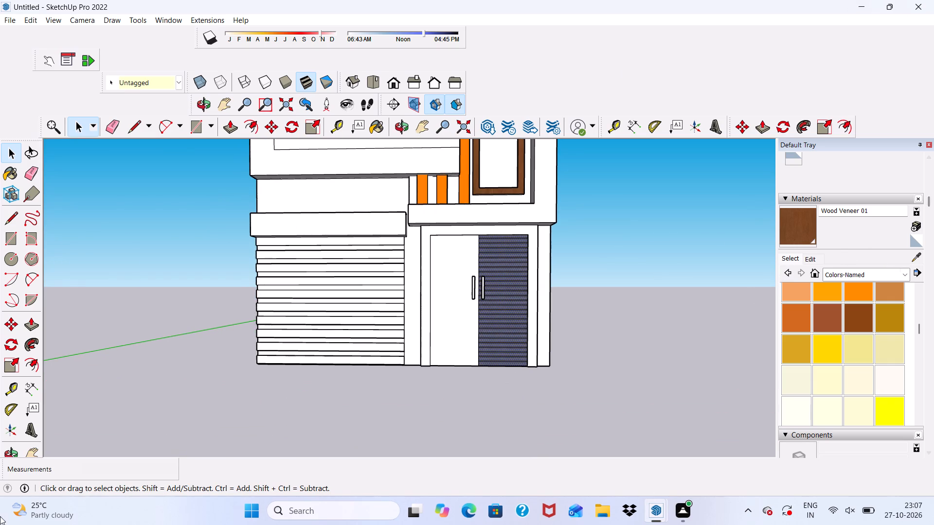
Paint the garage shutter's top slats and the recesses between them with Blinds Roman Hobbled Blue from Window Coverings.
click(905, 276)
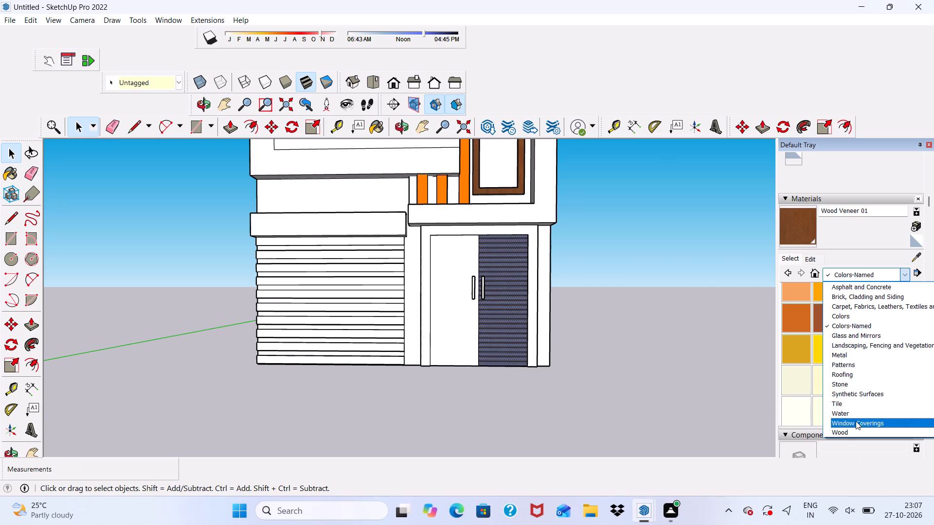
click(858, 423)
click(858, 294)
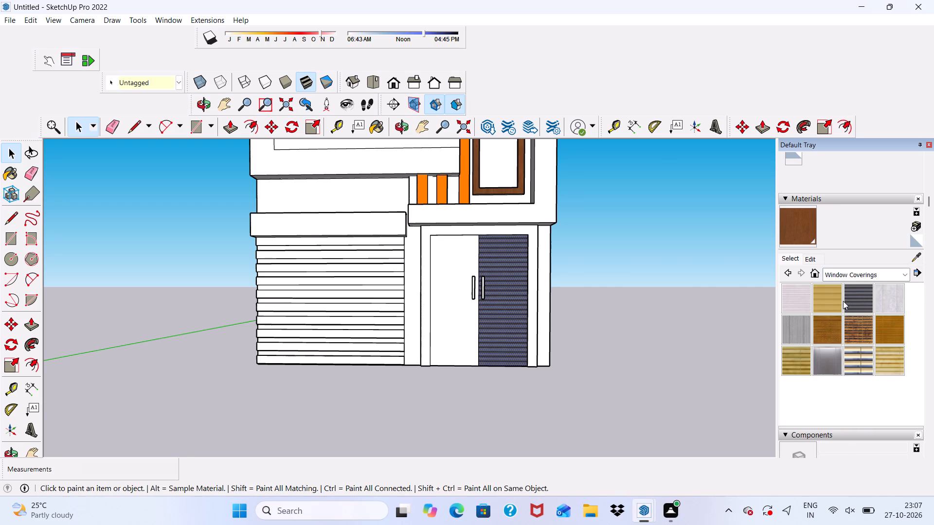
scroll(243, 271, up, 4)
click(287, 229)
scroll(289, 241, up, 4)
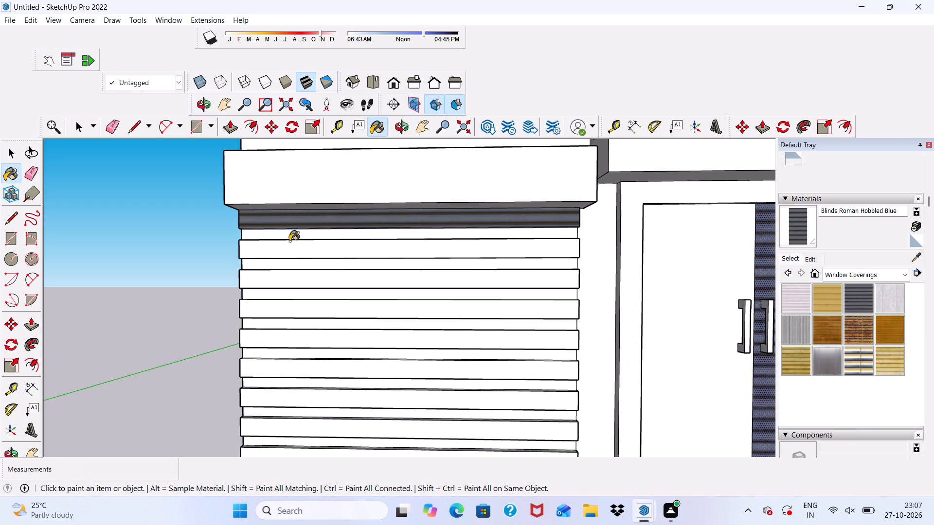
click(289, 241)
scroll(289, 241, up, 3)
click(288, 234)
scroll(292, 271, up, 4)
click(292, 271)
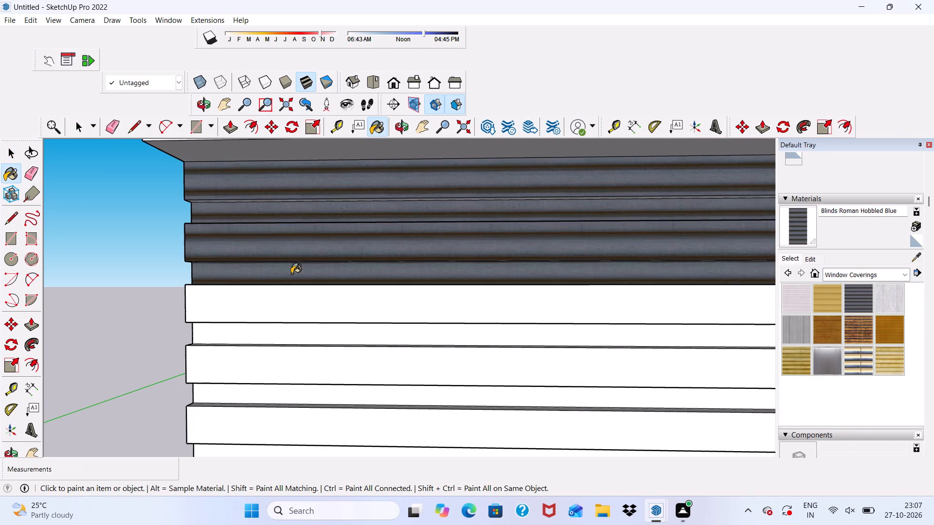
drag(285, 286, 288, 297)
Continue down the garage shutter's middle, painting the slats and recesses with Blinds Roman Hobbled Blue.
scroll(286, 296, down, 13)
scroll(361, 389, up, 2)
middle_drag(364, 392, 227, 429)
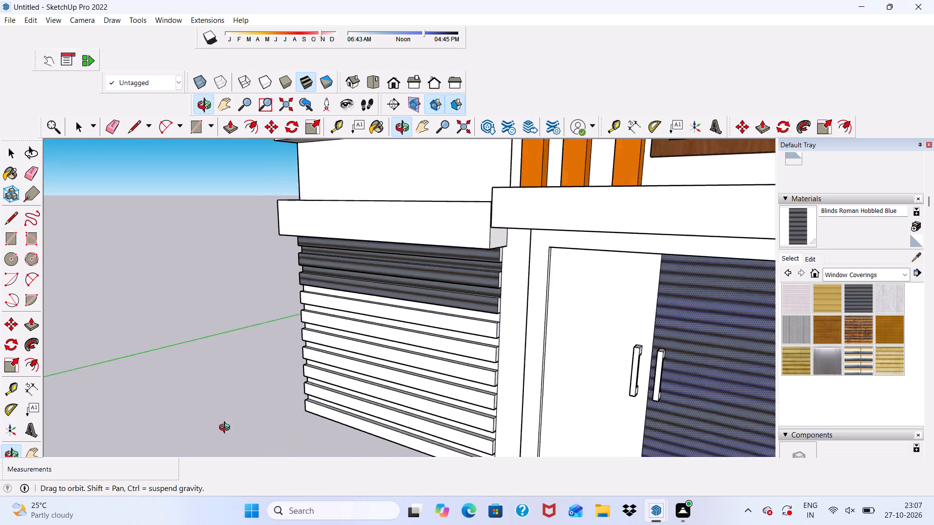
middle_drag(227, 429, 373, 339)
scroll(375, 318, up, 4)
click(362, 295)
click(357, 310)
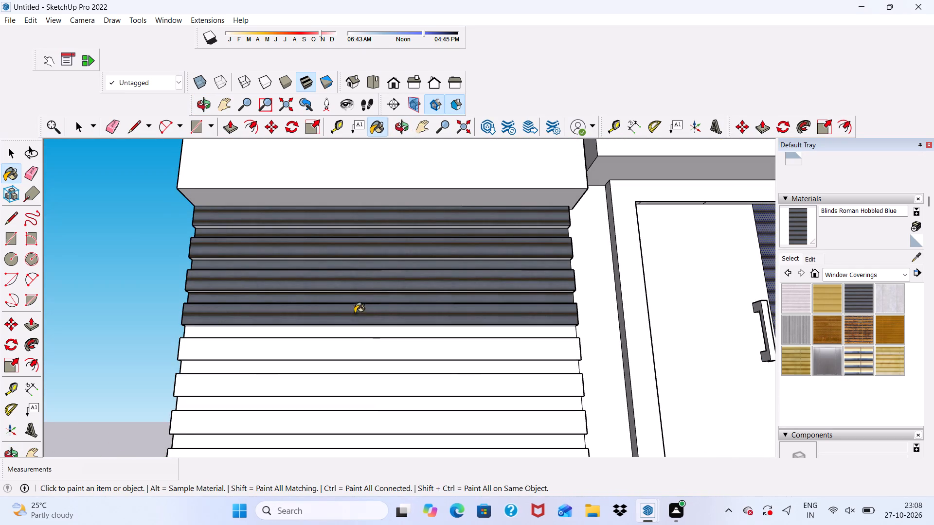
drag(345, 321, 349, 336)
drag(349, 336, 351, 370)
click(343, 360)
drag(336, 354, 339, 359)
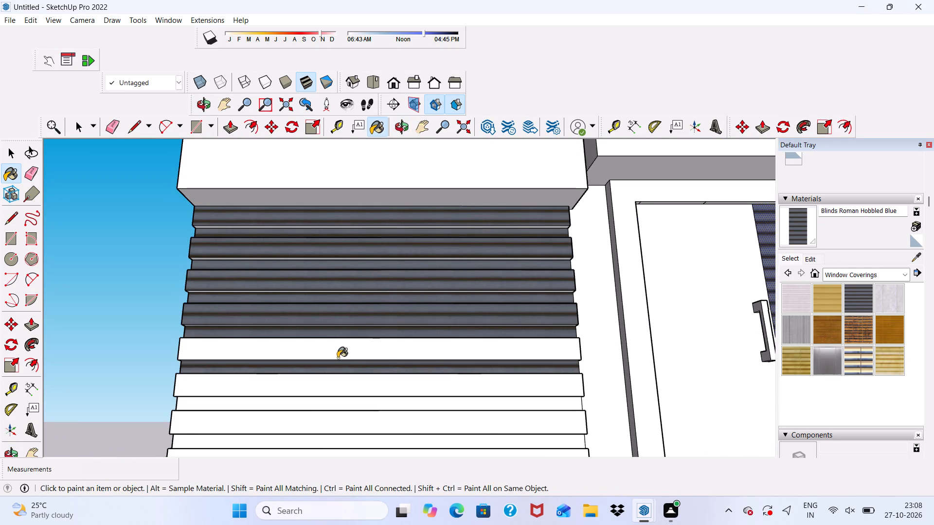
click(333, 350)
Paint further slats and recesses in the lower half of the garage shutter with Blinds Roman Hobbled Blue.
scroll(292, 279, down, 8)
middle_drag(463, 389, 376, 495)
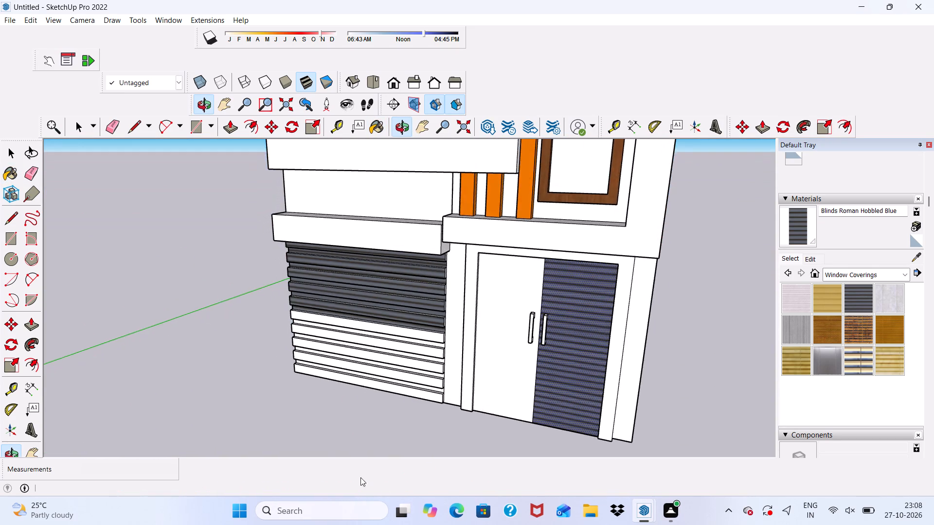
scroll(343, 352, up, 6)
click(343, 345)
click(337, 319)
click(335, 311)
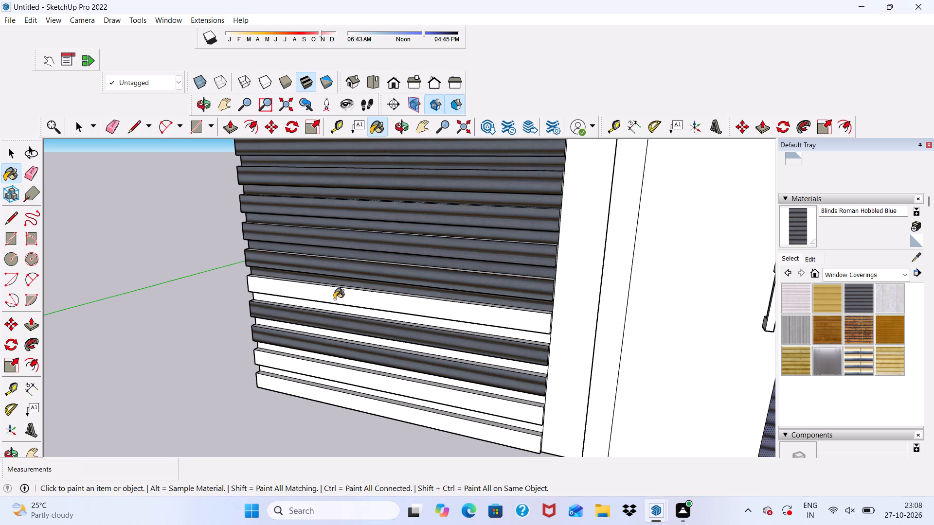
click(334, 299)
click(324, 304)
Paint the remaining white recesses and slats at the bottom of the garage shutter with Blinds Roman Hobbled Blue.
scroll(324, 307, down, 1)
scroll(324, 309, up, 3)
scroll(321, 293, down, 5)
scroll(356, 262, up, 1)
middle_drag(357, 263, 449, 211)
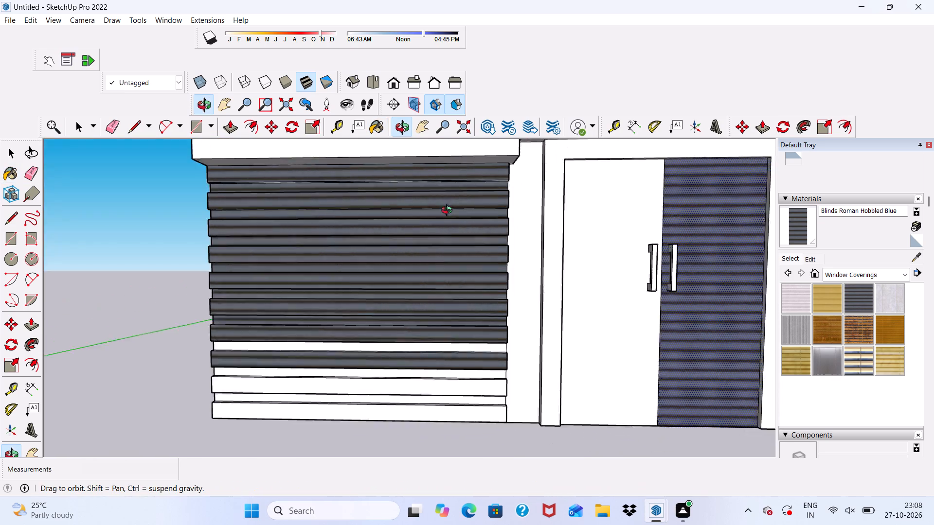
middle_drag(449, 211, 531, 202)
scroll(400, 398, up, 3)
scroll(398, 397, down, 9)
middle_drag(341, 367, 549, 344)
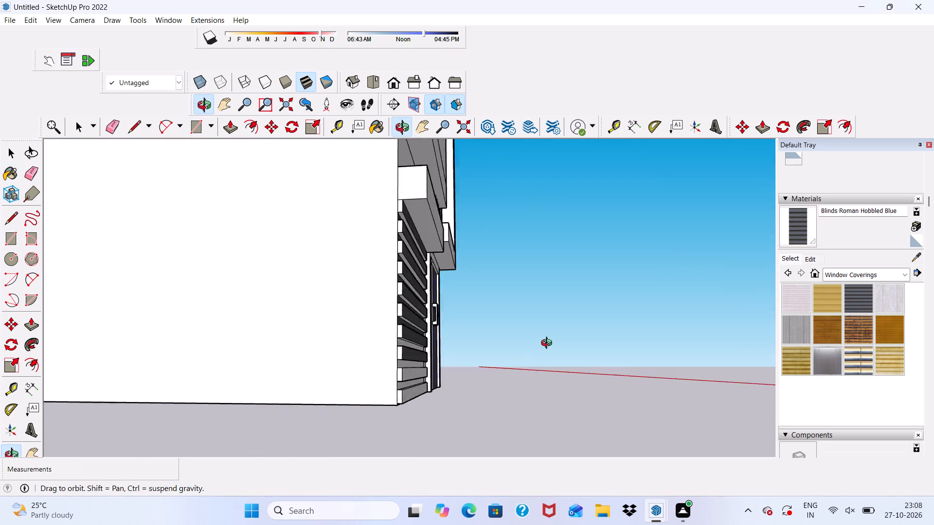
middle_drag(549, 344, 350, 341)
scroll(331, 307, up, 11)
scroll(305, 277, up, 4)
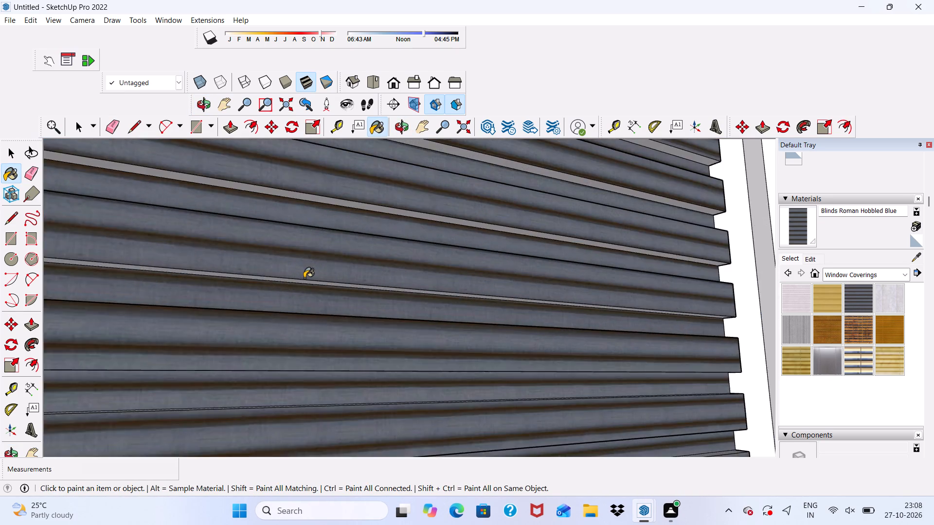
scroll(304, 278, up, 6)
scroll(282, 284, down, 1)
click(282, 283)
scroll(281, 283, down, 18)
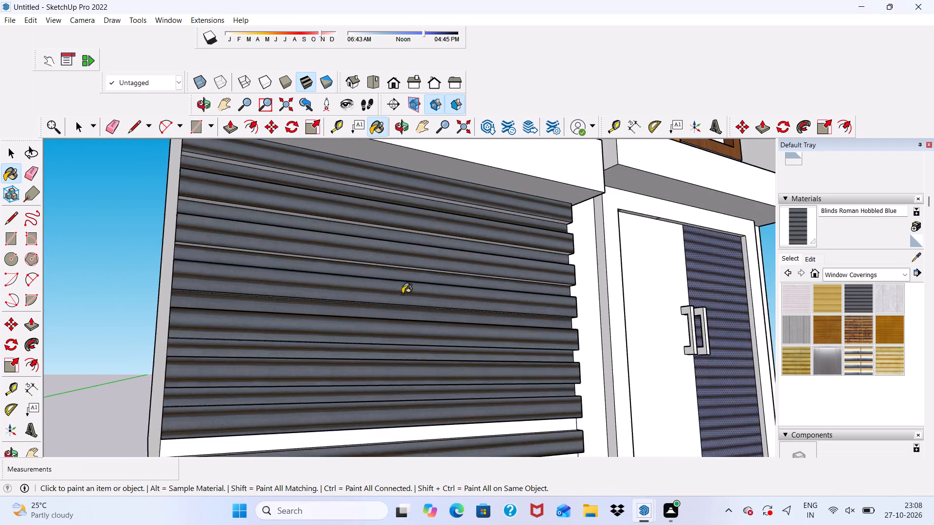
scroll(402, 294, down, 3)
scroll(374, 434, up, 7)
scroll(357, 360, up, 1)
click(319, 318)
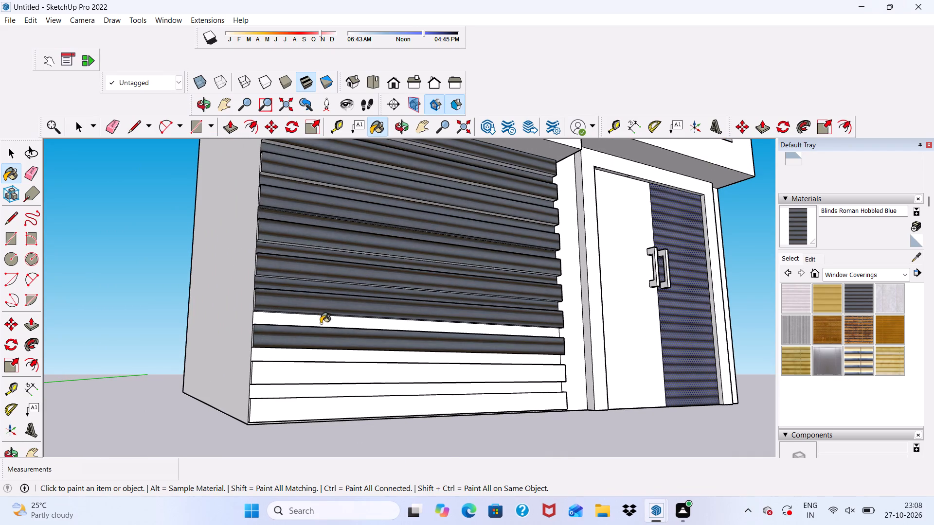
scroll(321, 337, down, 1)
scroll(321, 344, up, 5)
click(304, 357)
click(297, 396)
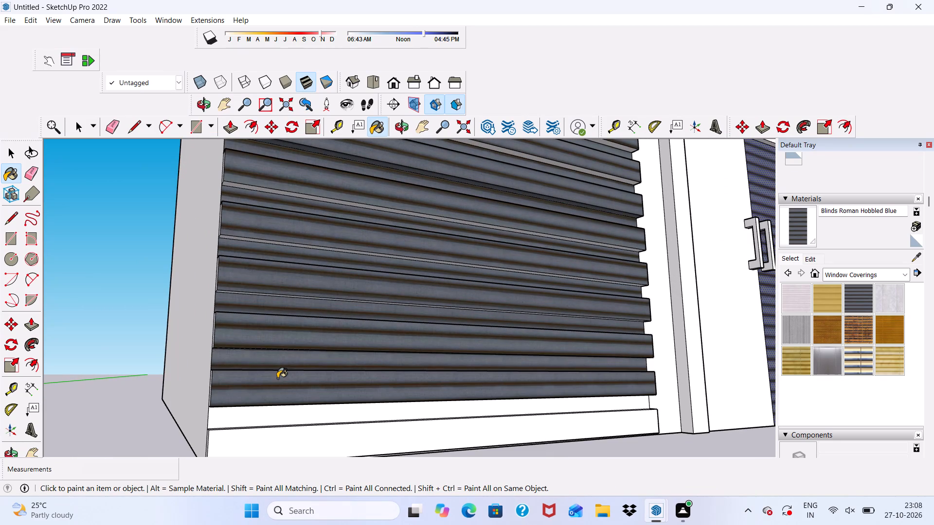
drag(276, 416, 278, 422)
click(271, 438)
scroll(257, 361, down, 5)
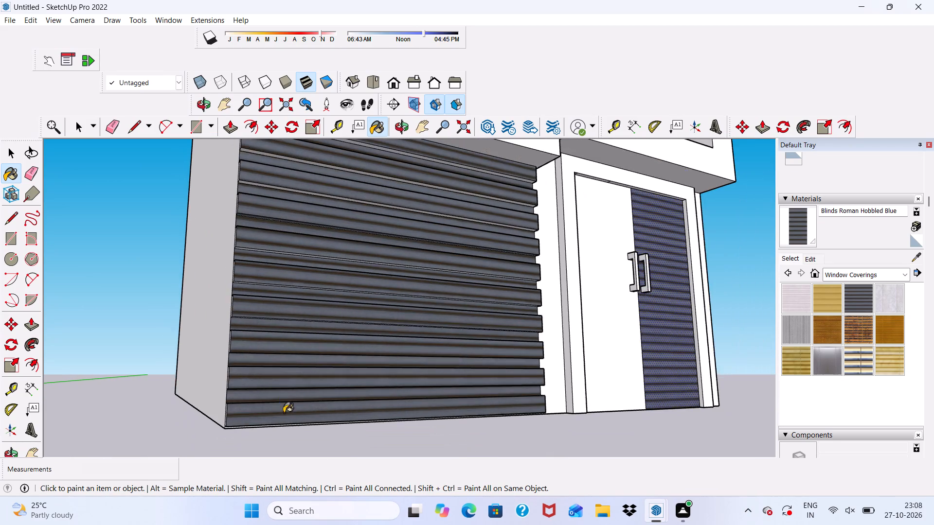
Paint the outer end faces of the garage shutter's three lowest slats with Blinds Roman Hobbled Blue.
middle_drag(284, 413, 383, 427)
scroll(292, 359, up, 8)
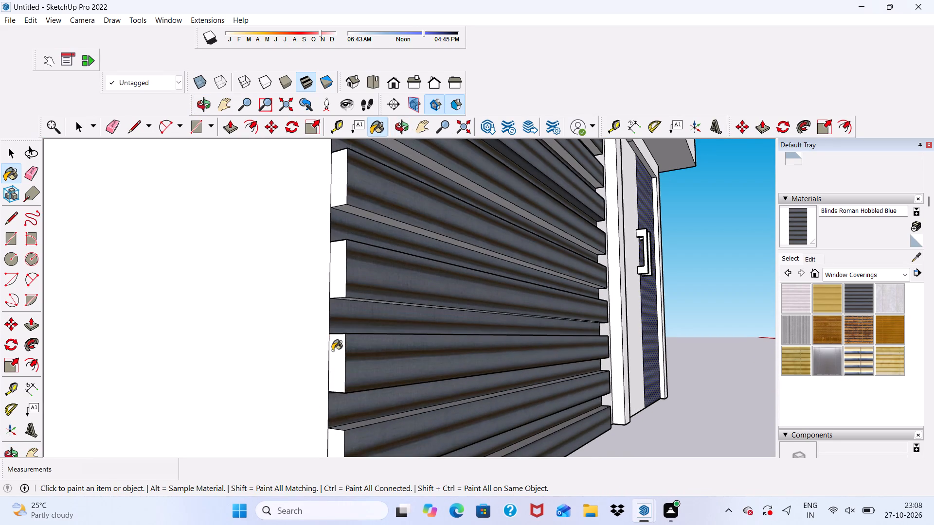
click(333, 350)
scroll(360, 456, up, 3)
drag(324, 420, 329, 422)
scroll(316, 367, down, 4)
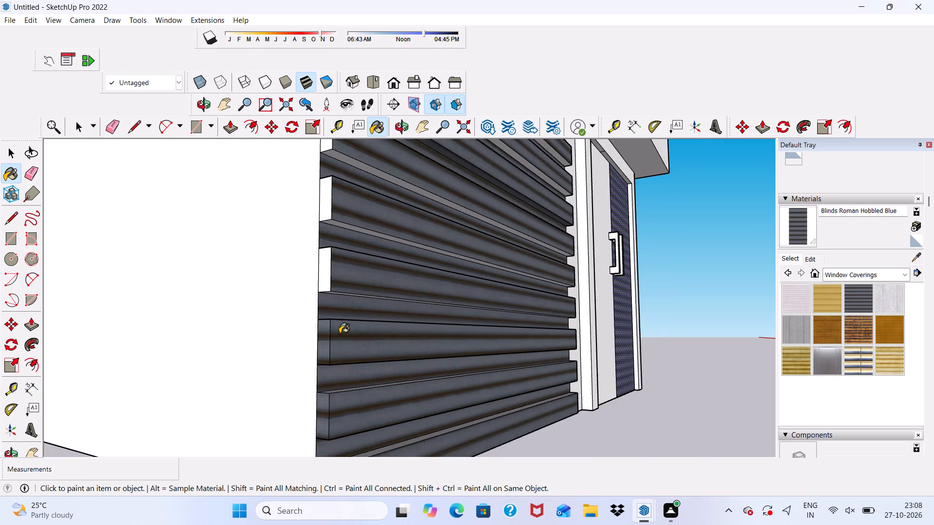
scroll(340, 333, down, 12)
scroll(369, 383, up, 10)
scroll(296, 396, up, 1)
click(295, 393)
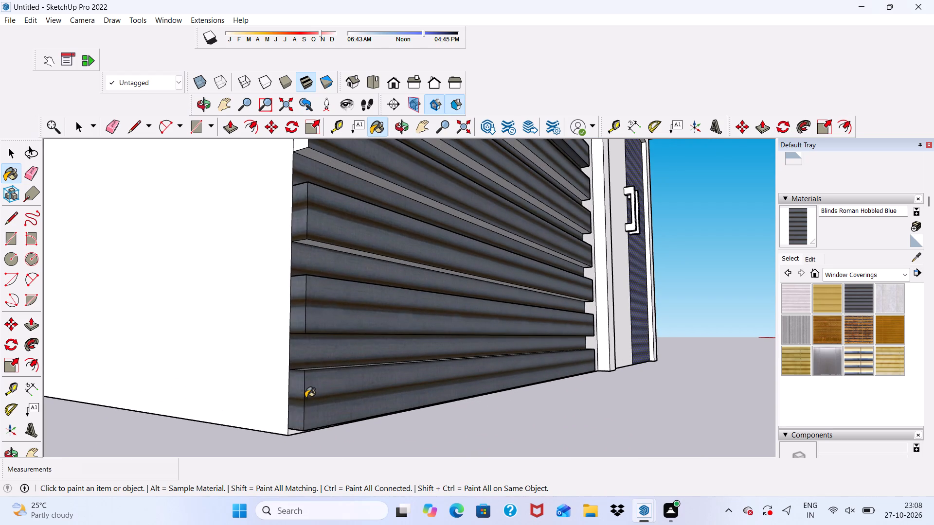
Paint the outer end face of the fourth slat from the bottom of the garage shutter with Blinds Roman Hobbled Blue.
scroll(305, 398, down, 4)
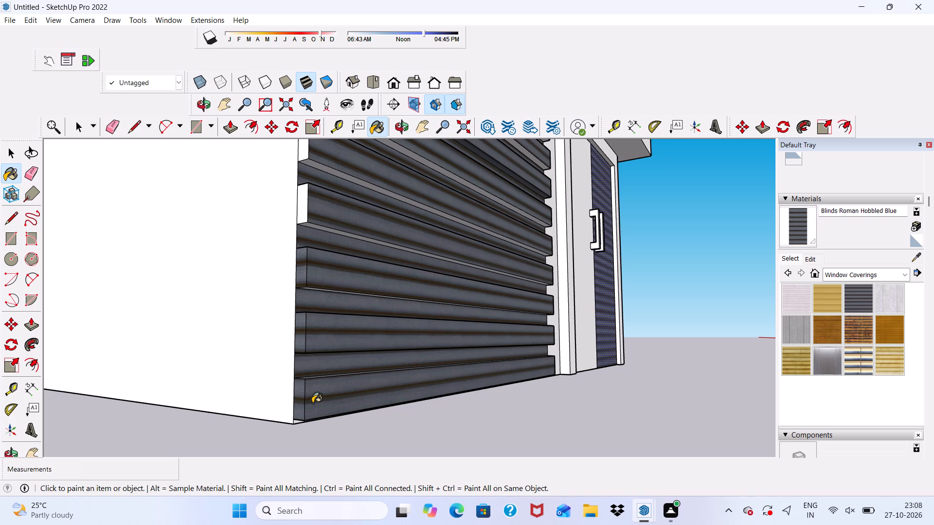
scroll(303, 408, down, 4)
scroll(299, 245, up, 10)
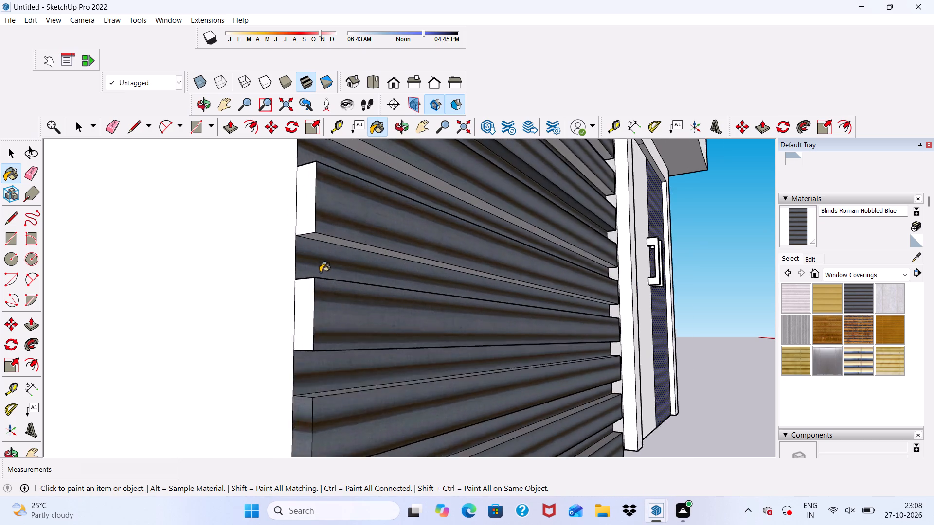
scroll(320, 272, up, 1)
drag(278, 331, 283, 330)
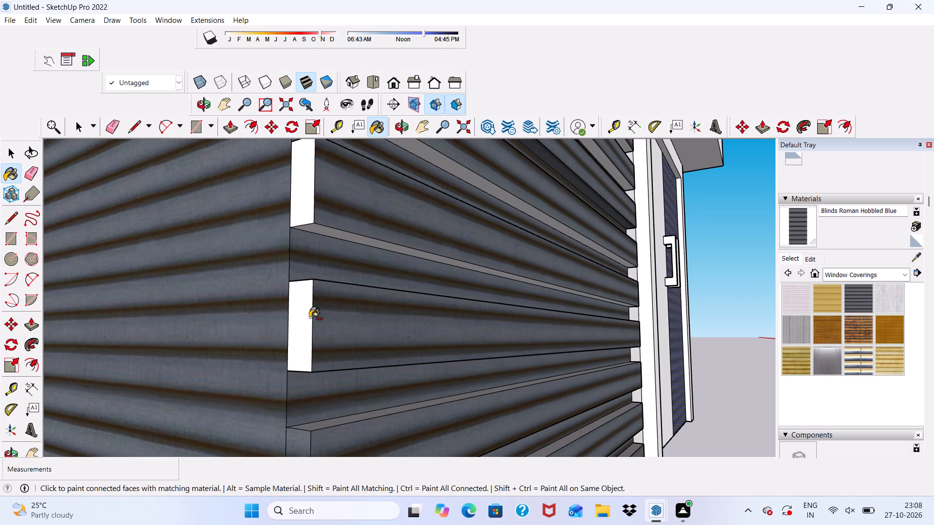
key(ctrl+z)
scroll(312, 322, up, 4)
click(306, 326)
scroll(305, 327, down, 7)
scroll(268, 227, up, 2)
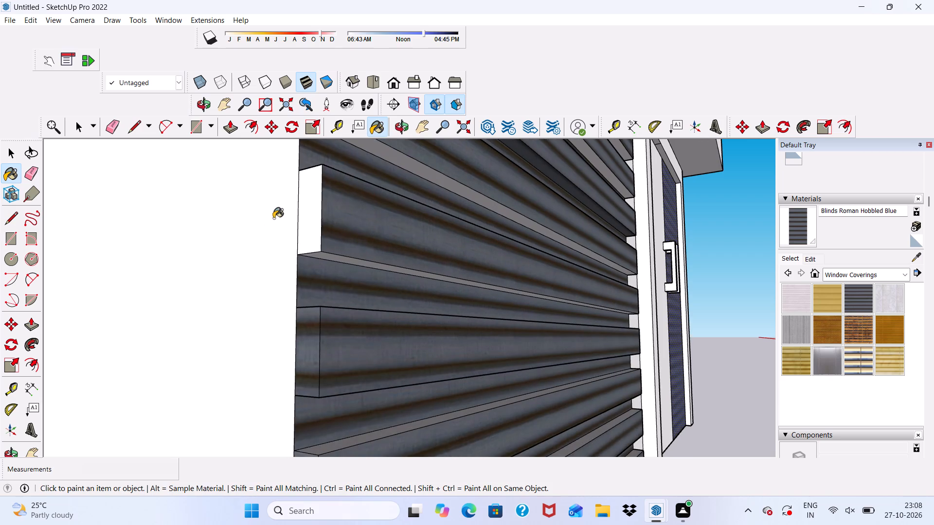
Paint the outer end faces of the next three unpainted garage shutter slats upward with Blinds Roman Hobbled Blue.
click(308, 218)
scroll(321, 277, down, 12)
scroll(341, 247, up, 6)
click(345, 228)
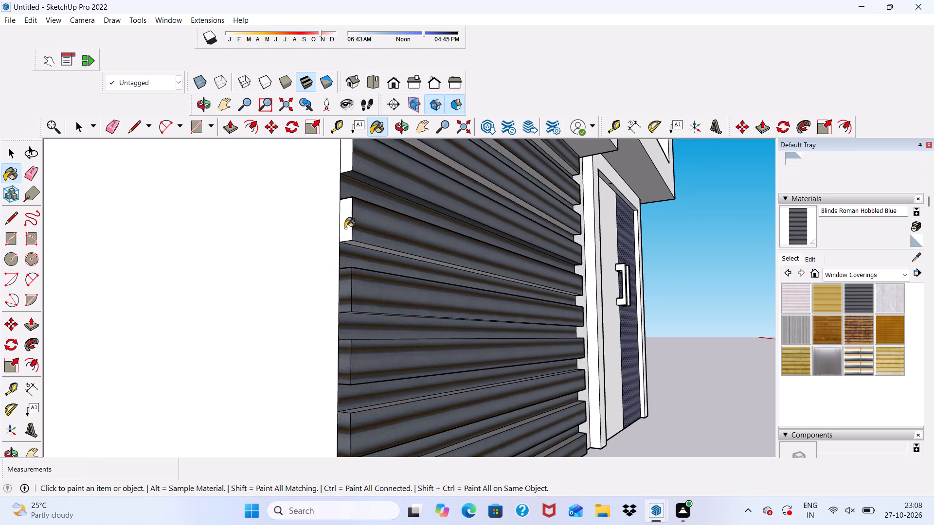
click(345, 160)
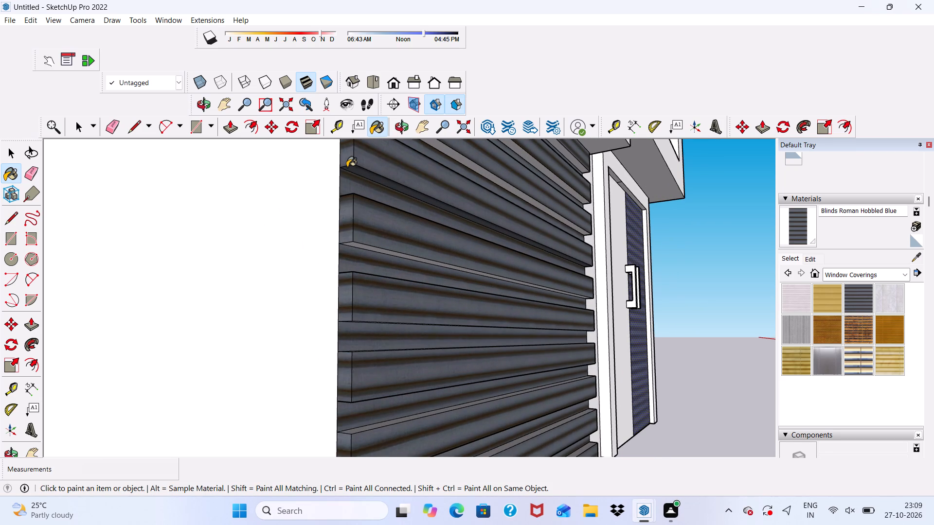
scroll(393, 229, down, 10)
scroll(356, 250, up, 4)
scroll(363, 238, down, 4)
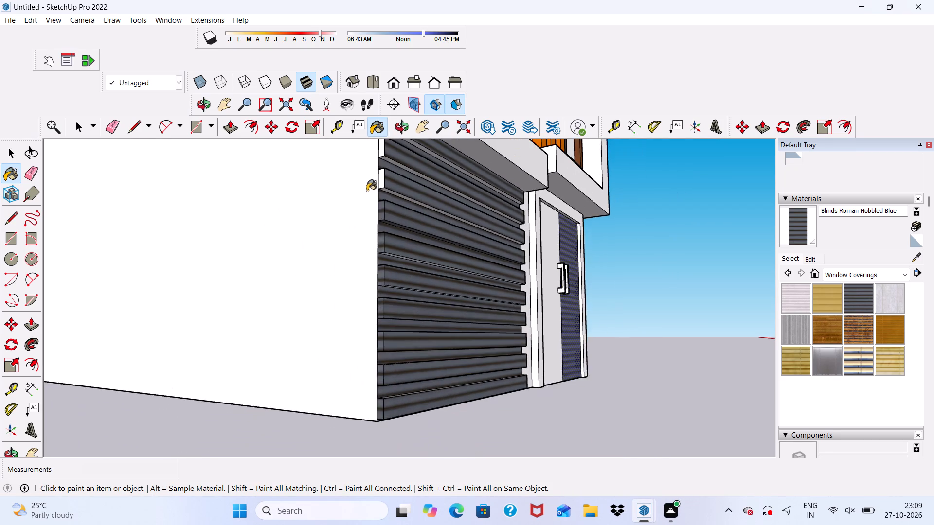
Paint the outer end faces of the remaining slats up to the shutter's top edge with Blinds Roman Hobbled Blue.
scroll(371, 182, up, 4)
scroll(386, 183, down, 1)
scroll(388, 187, up, 3)
click(381, 190)
scroll(386, 203, down, 6)
scroll(397, 191, up, 3)
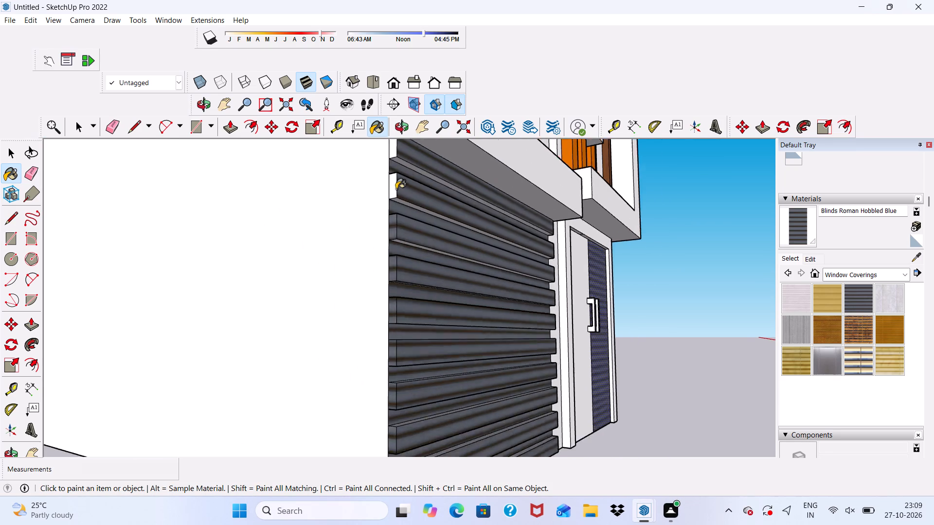
scroll(396, 189, up, 2)
click(392, 183)
scroll(397, 202, down, 6)
scroll(374, 170, up, 6)
scroll(384, 156, down, 1)
scroll(425, 207, up, 3)
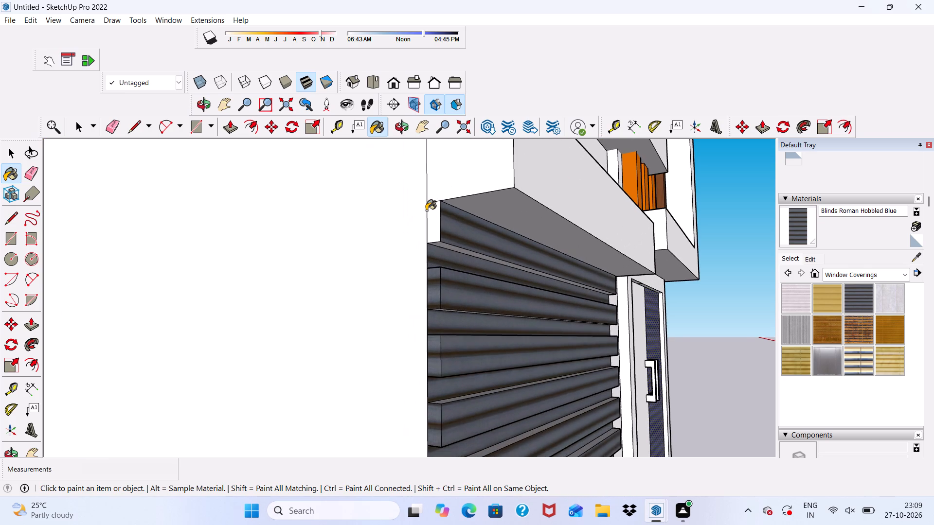
click(437, 215)
Paint the white undersides of the uppermost garage shutter slats with Blinds Roman Hobbled Blue.
middle_drag(451, 244, 276, 148)
scroll(296, 193, down, 1)
scroll(433, 237, up, 2)
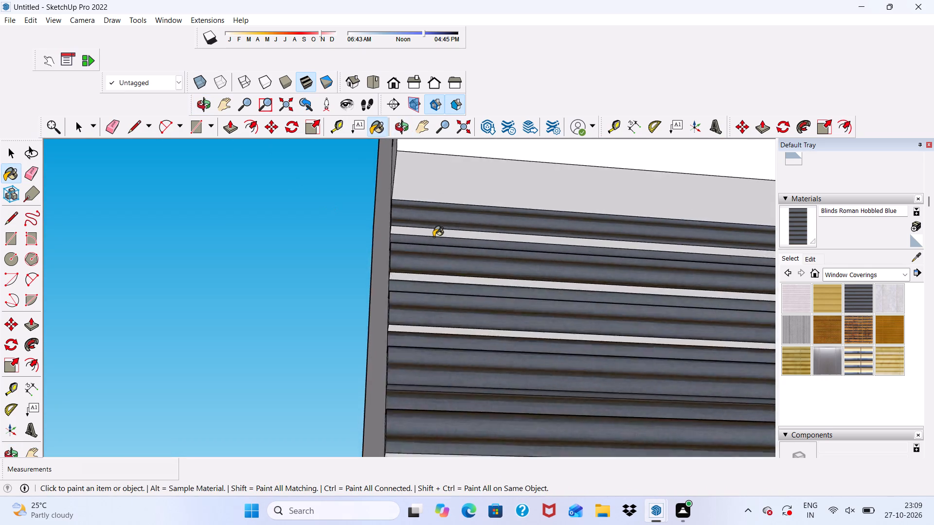
scroll(433, 237, up, 11)
click(412, 232)
scroll(411, 228, down, 12)
scroll(430, 350, up, 5)
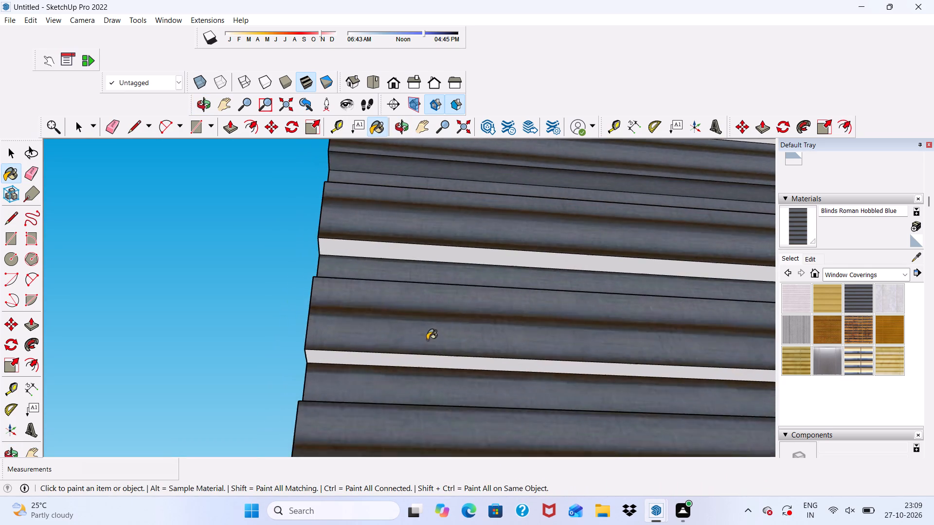
scroll(427, 340, up, 4)
click(377, 235)
scroll(352, 238, down, 10)
scroll(394, 297, up, 6)
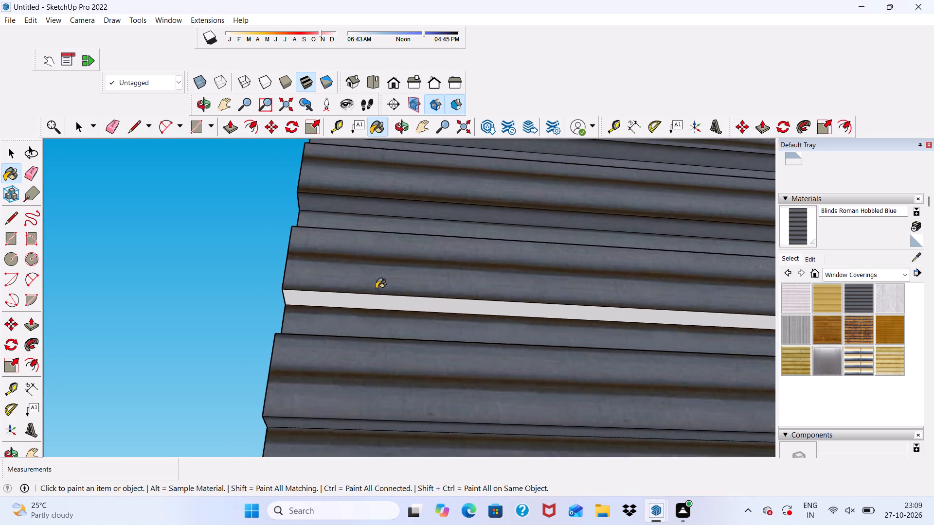
scroll(376, 289, up, 2)
click(356, 300)
Paint the white undersides of the next three slats down the middle of the shutter with Blinds Roman Hobbled Blue.
scroll(317, 216, down, 12)
middle_drag(482, 308, 467, 240)
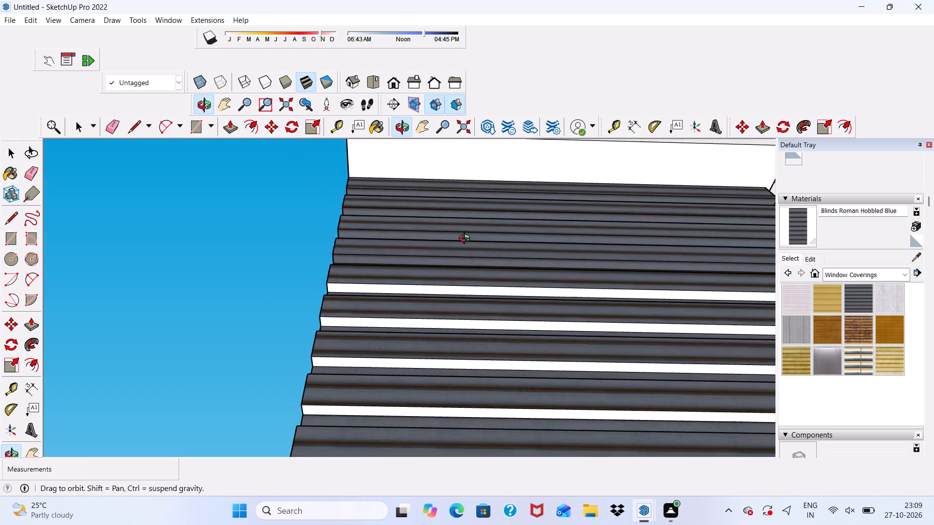
middle_drag(467, 240, 467, 255)
scroll(462, 299, up, 5)
click(444, 288)
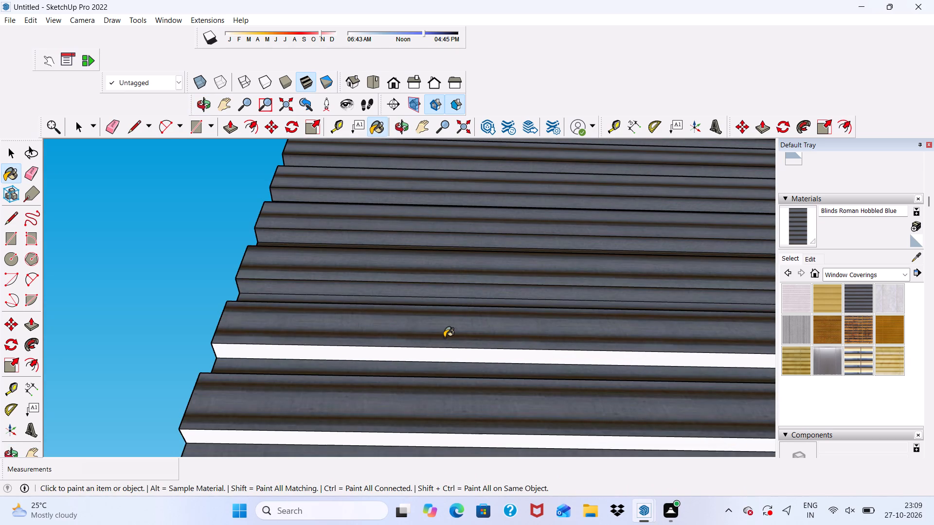
click(444, 358)
scroll(441, 344, down, 8)
scroll(481, 348, up, 5)
scroll(481, 348, down, 2)
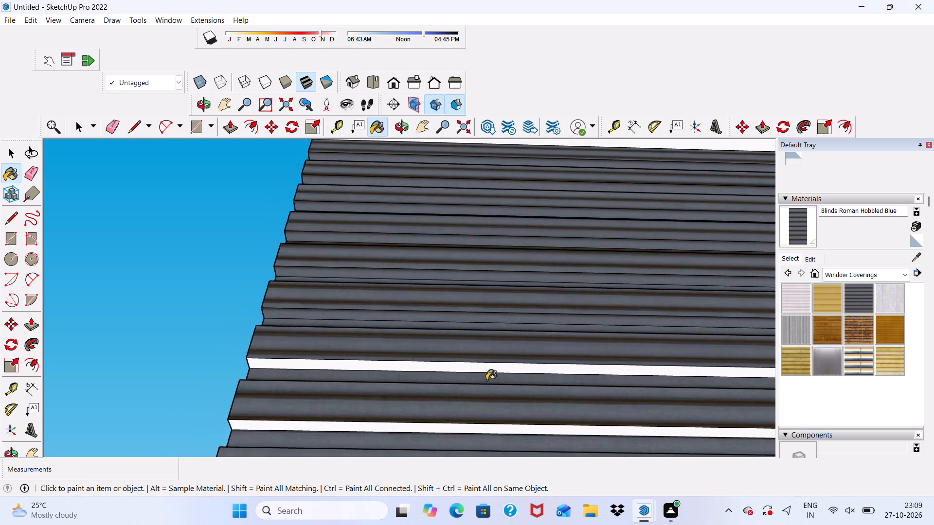
scroll(486, 380, up, 3)
click(478, 360)
Paint the undersides of the lowest garage shutter slats, including the bottom one, with Blinds Roman Hobbled Blue.
scroll(472, 351, down, 13)
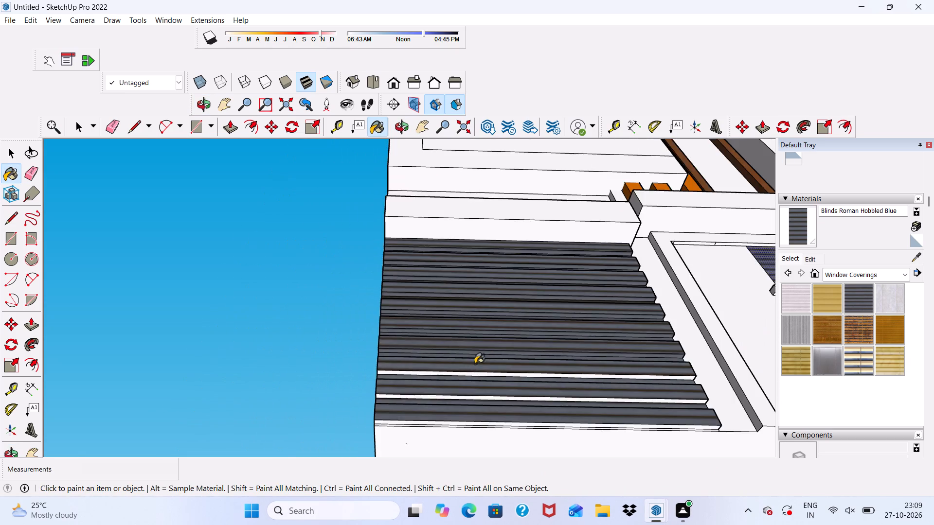
scroll(475, 364, down, 4)
scroll(489, 416, up, 15)
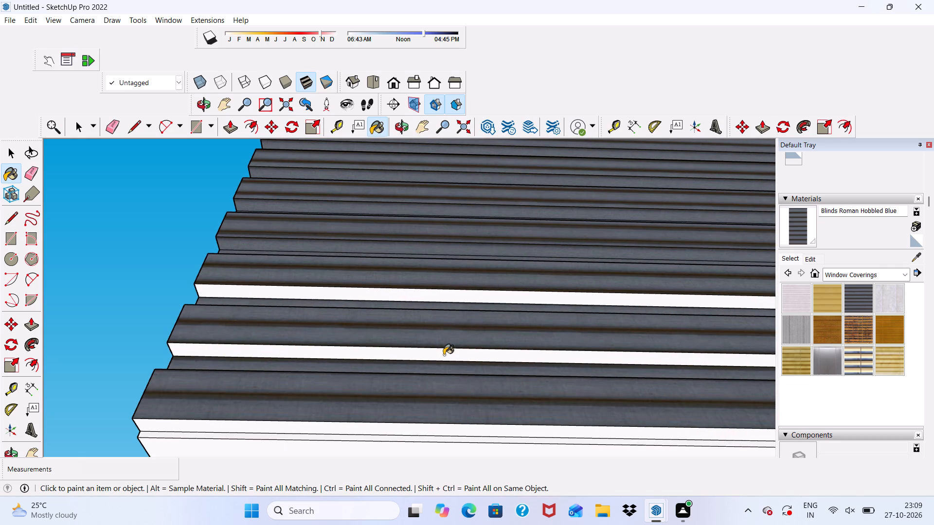
click(444, 354)
click(432, 296)
scroll(434, 296, down, 12)
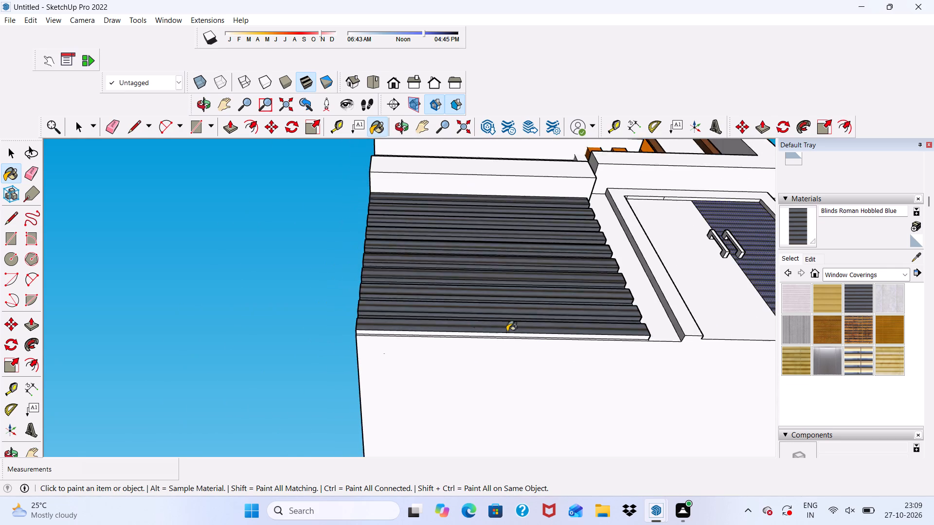
scroll(523, 333, up, 1)
middle_click(528, 335)
scroll(528, 335, up, 6)
scroll(528, 335, down, 1)
scroll(528, 334, up, 3)
click(527, 334)
Paint the door-side end faces of the top three garage shutter slats with Blinds Roman Hobbled Blue.
scroll(513, 337, down, 7)
middle_drag(577, 302, 390, 477)
scroll(385, 447, down, 1)
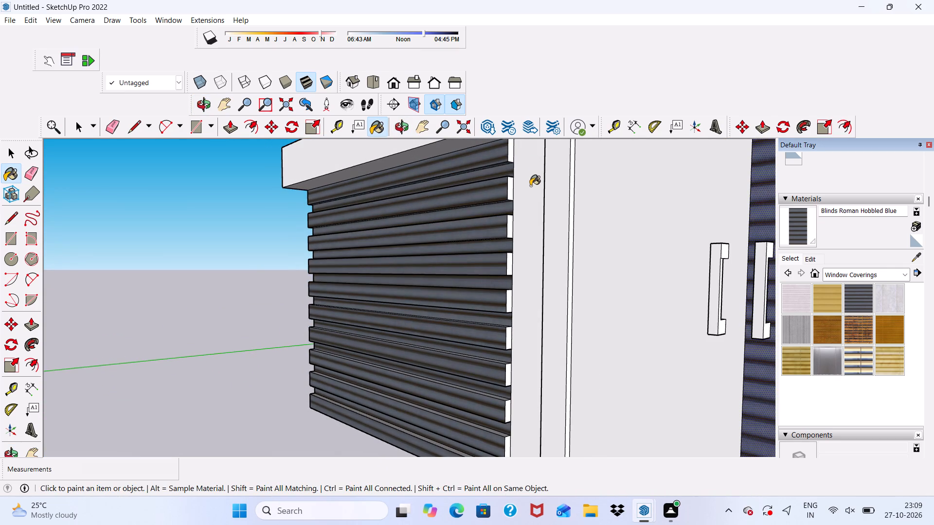
scroll(530, 186, up, 5)
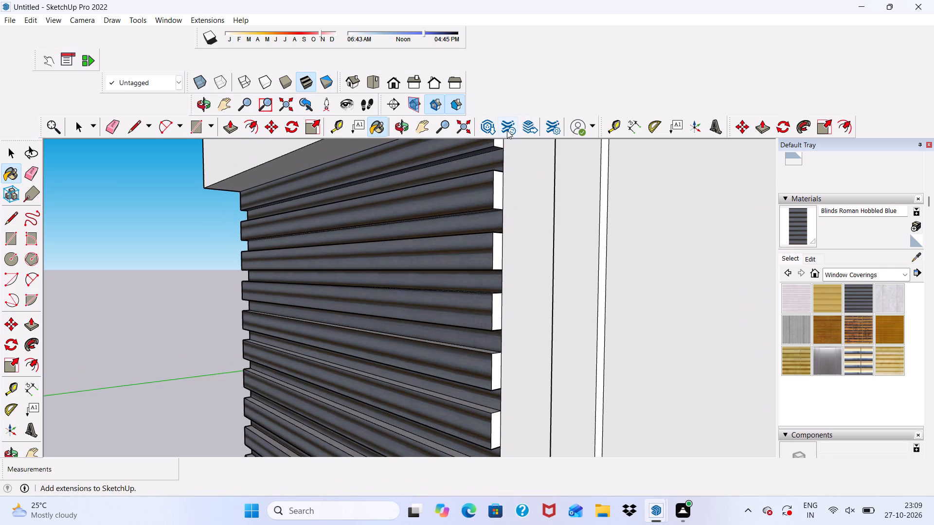
scroll(507, 134, down, 7)
scroll(497, 223, up, 8)
click(513, 158)
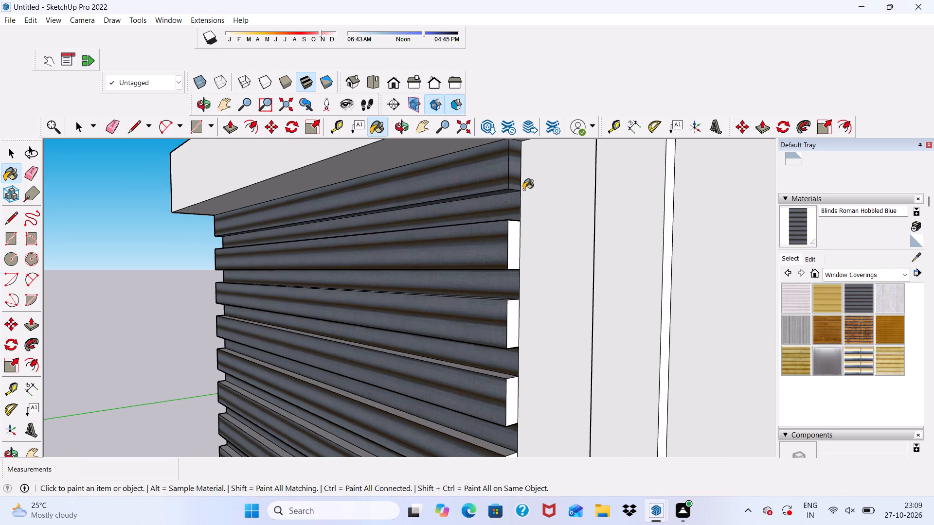
click(519, 237)
click(515, 326)
scroll(511, 307, up, 2)
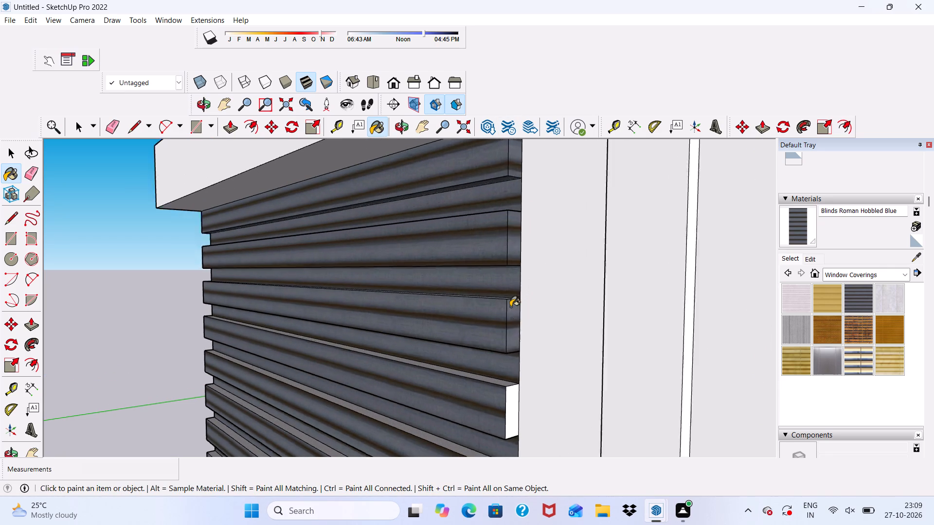
Paint the white top faces of the four uppermost garage shutter slats with Blinds Roman Hobbled Blue.
scroll(510, 307, up, 1)
scroll(510, 306, down, 1)
middle_drag(510, 307, 540, 408)
scroll(502, 277, down, 6)
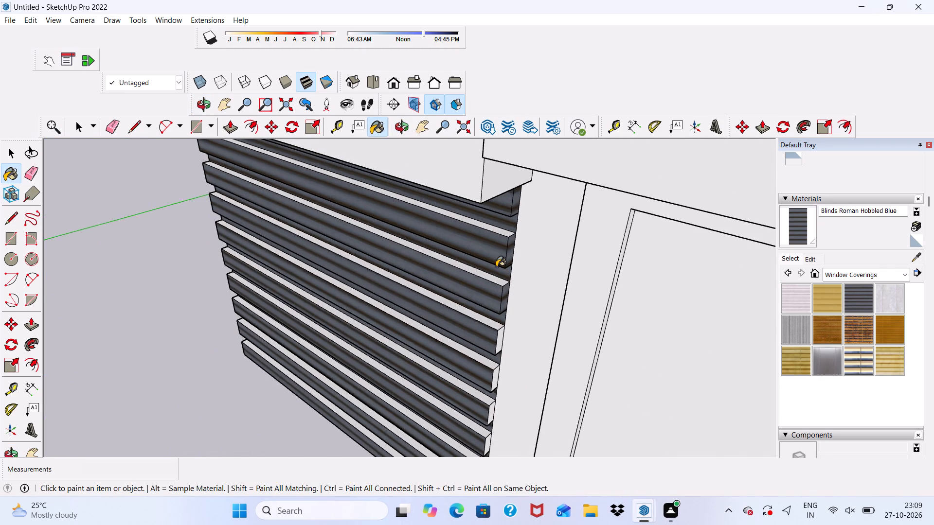
middle_drag(496, 267, 491, 313)
scroll(438, 215, up, 4)
scroll(505, 308, up, 5)
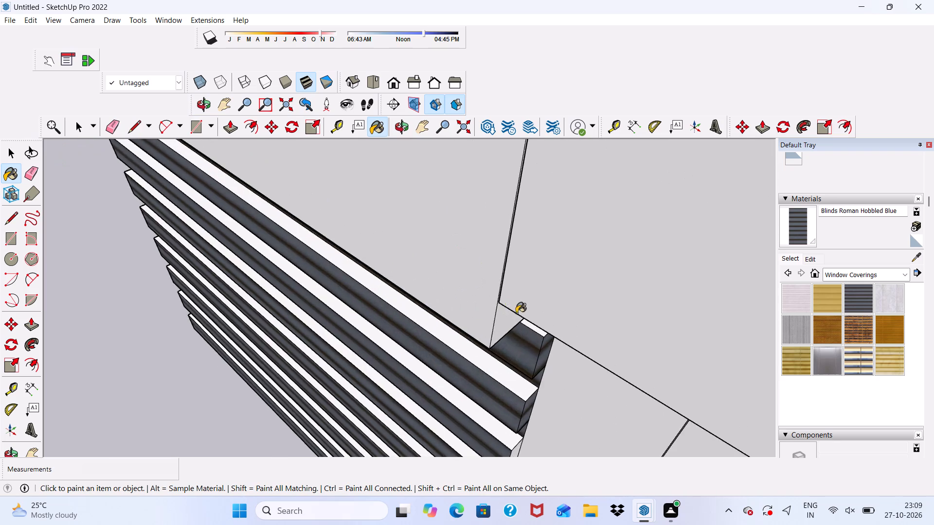
scroll(516, 313, up, 9)
click(534, 312)
scroll(525, 281, down, 7)
scroll(540, 375, up, 6)
click(503, 378)
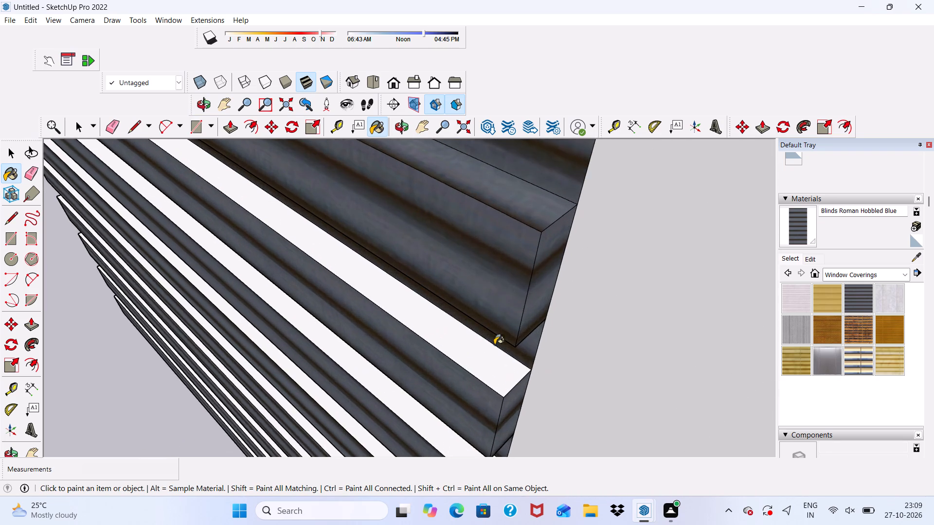
scroll(441, 241, down, 6)
scroll(452, 400, up, 6)
click(452, 384)
scroll(417, 255, down, 6)
scroll(442, 433, up, 6)
click(438, 393)
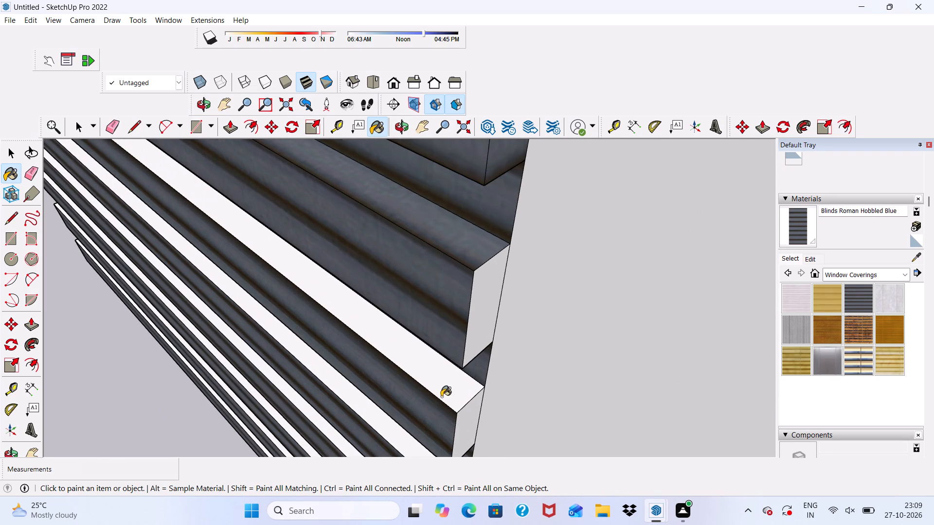
Paint the door-side end faces and white top faces of the middle garage shutter slats with Blinds Roman Hobbled Blue.
click(475, 299)
scroll(475, 299, down, 10)
scroll(464, 327, up, 5)
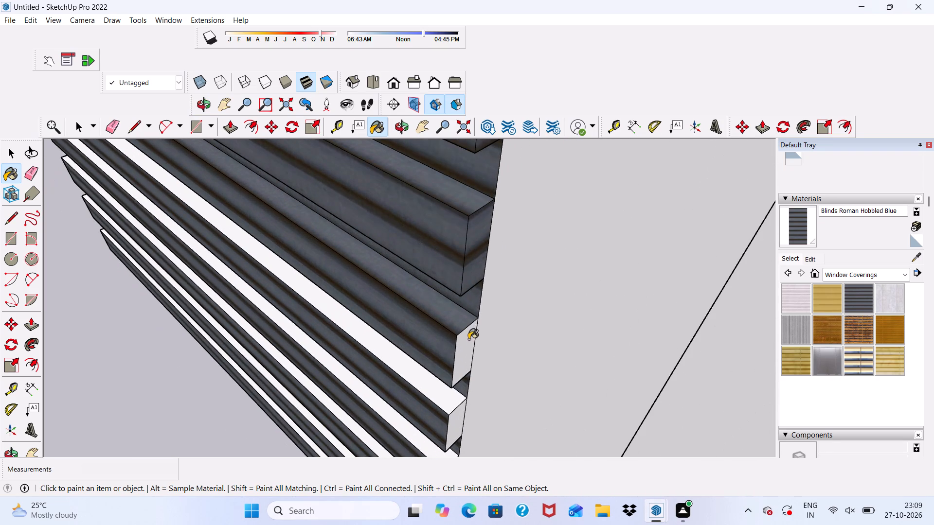
click(469, 339)
click(446, 400)
scroll(438, 288, down, 10)
scroll(449, 351, up, 3)
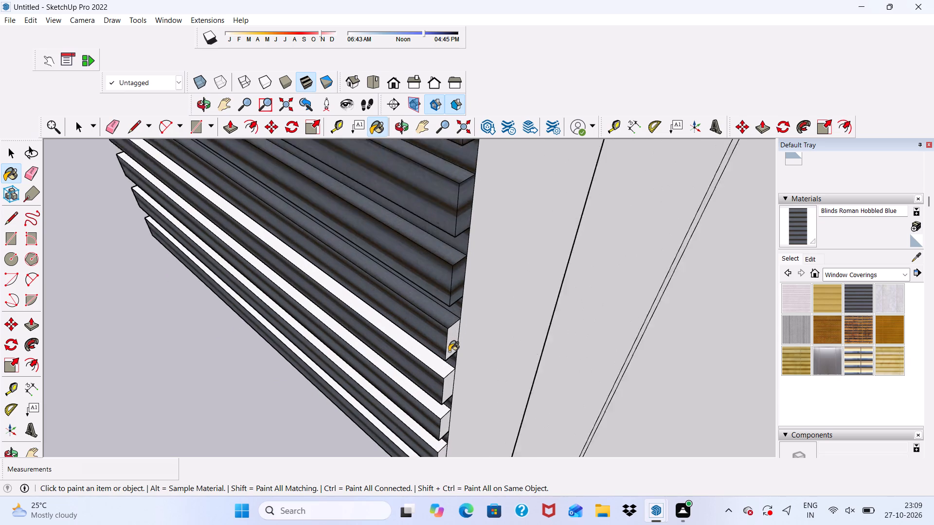
scroll(449, 351, up, 2)
click(455, 332)
scroll(456, 370, up, 4)
click(448, 376)
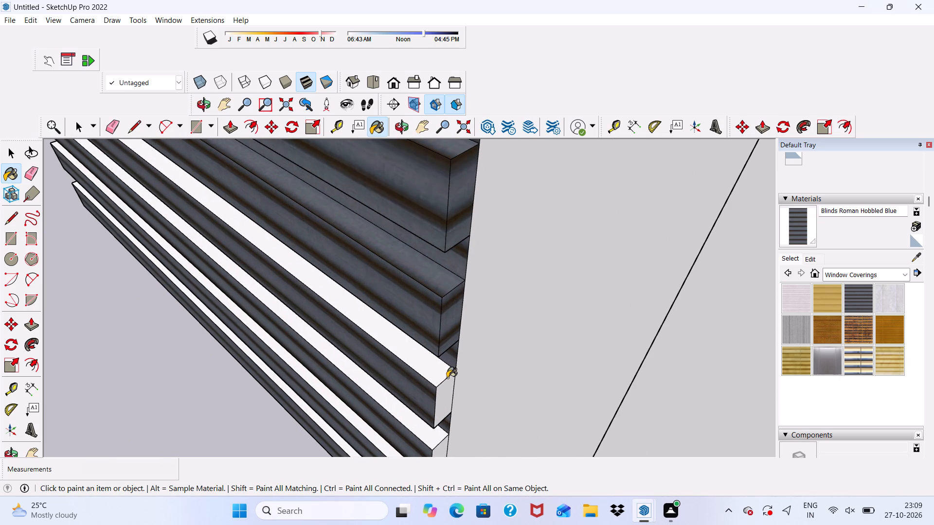
drag(437, 367, 442, 378)
click(445, 390)
Paint further top faces and door-side end faces in the lower part of the shutter with Blinds Roman Hobbled Blue.
scroll(425, 290, down, 5)
scroll(440, 365, up, 6)
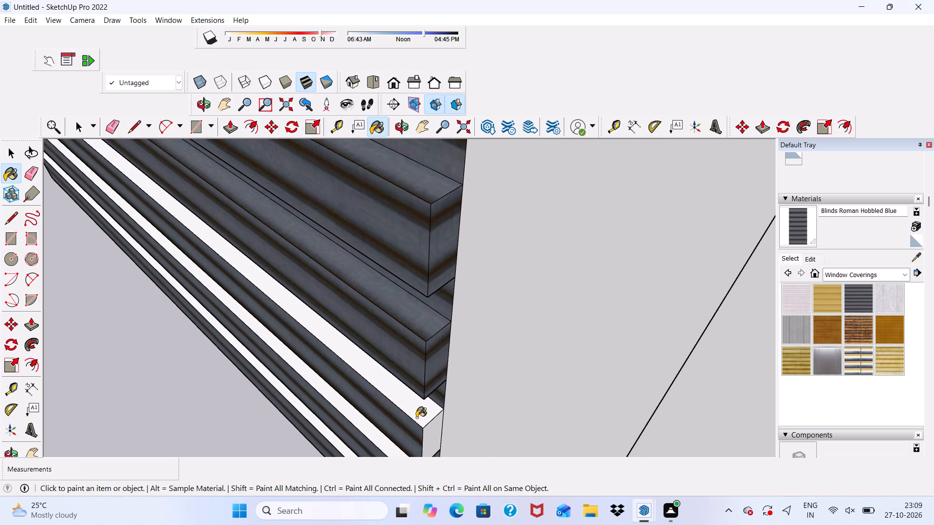
click(416, 418)
click(442, 432)
scroll(437, 417, down, 3)
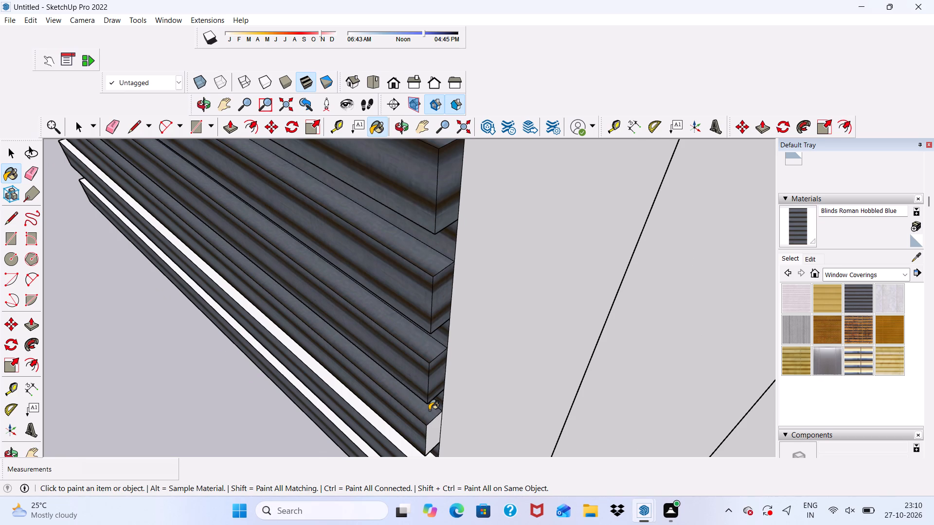
scroll(496, 431, up, 4)
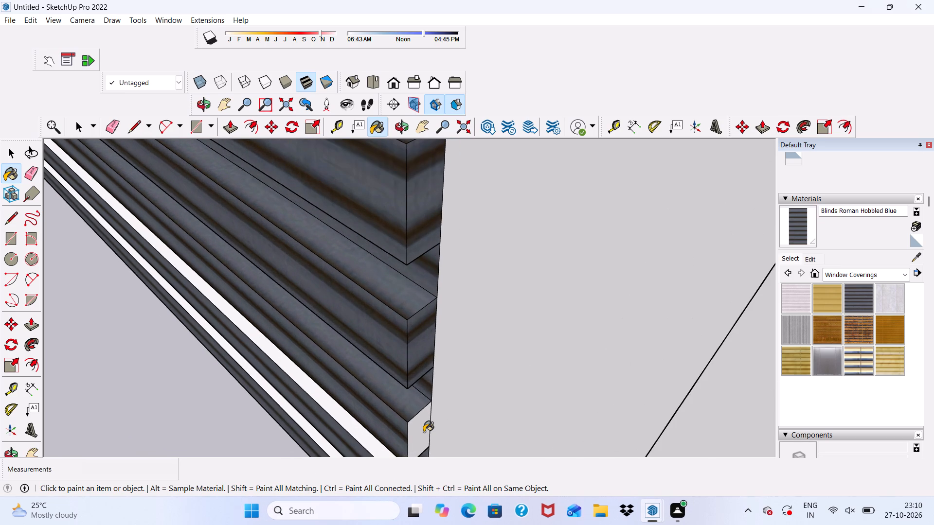
click(424, 431)
scroll(406, 369, down, 7)
scroll(365, 406, up, 9)
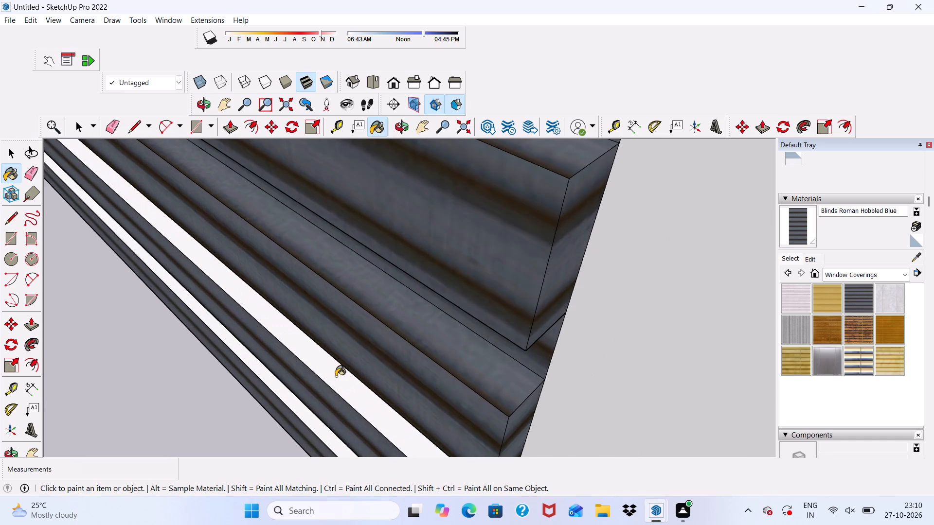
click(336, 376)
Paint the remaining white top and door-side end faces of the shutter's lowest slats with Blinds Roman Hobbled Blue.
scroll(313, 284, down, 6)
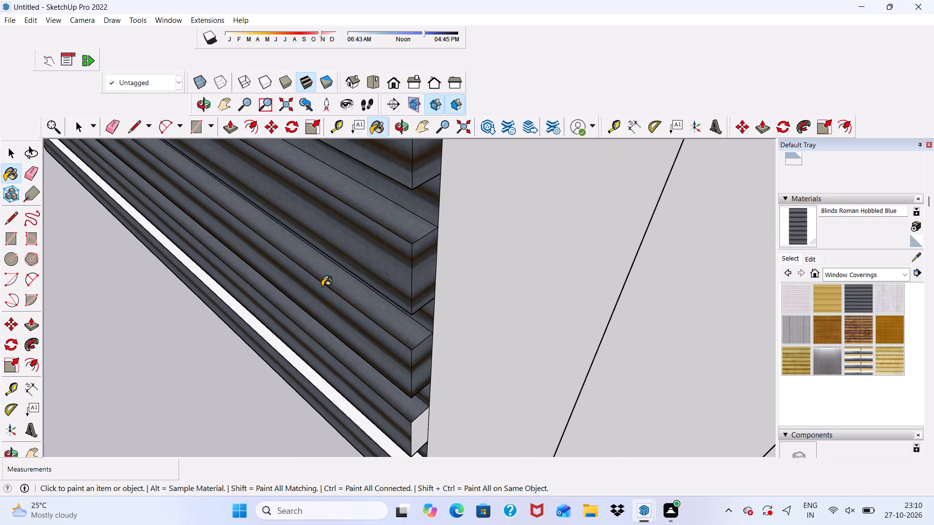
scroll(430, 396, up, 5)
click(413, 423)
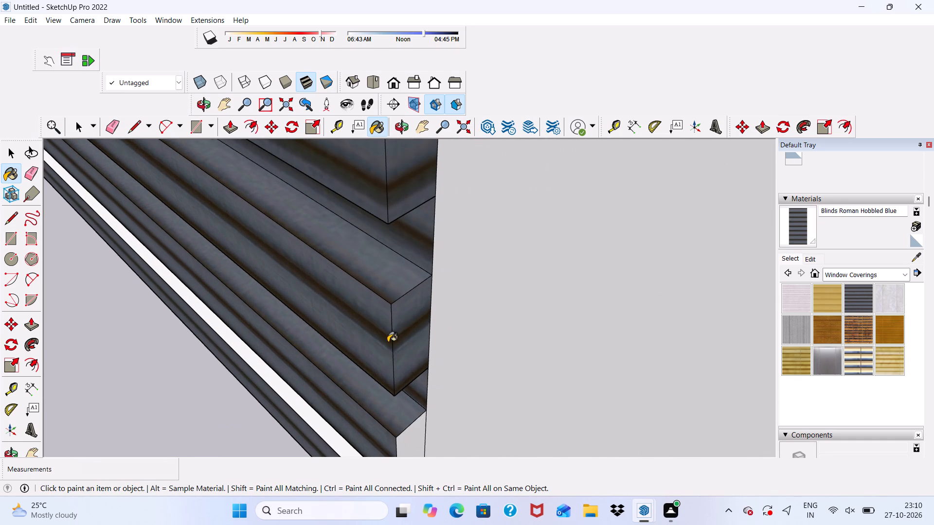
scroll(370, 294, down, 6)
scroll(417, 403, up, 9)
click(366, 378)
scroll(356, 288, down, 6)
scroll(366, 413, up, 6)
drag(359, 398, 366, 413)
click(370, 420)
click(361, 396)
Examine the painted garage shutter and the adjoining door from the front.
scroll(336, 322, down, 20)
scroll(336, 322, down, 1)
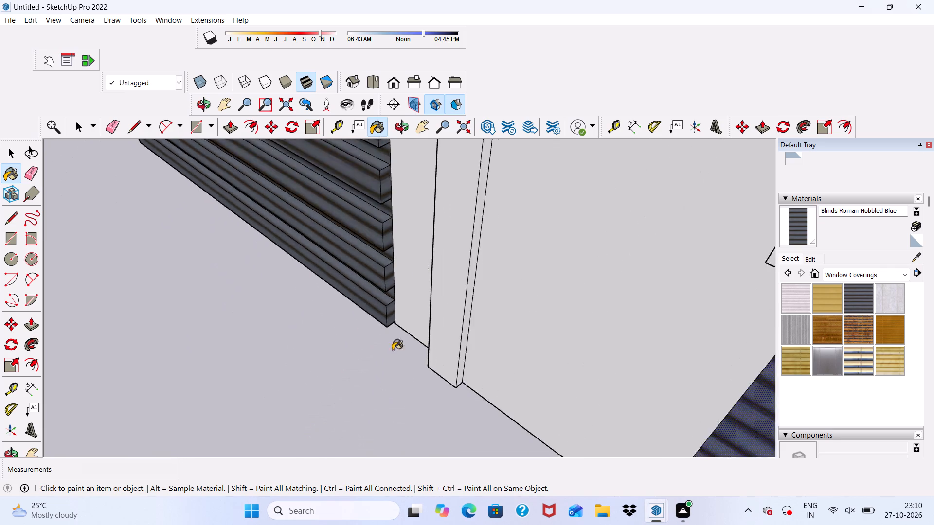
scroll(383, 346, up, 1)
middle_drag(352, 336, 442, 254)
scroll(447, 257, down, 19)
scroll(385, 263, up, 6)
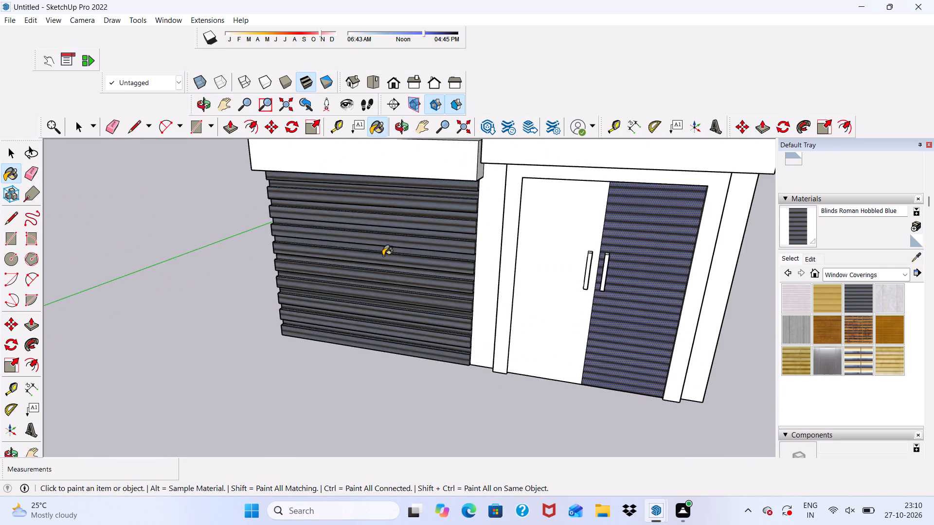
middle_drag(383, 256, 416, 170)
scroll(417, 170, up, 4)
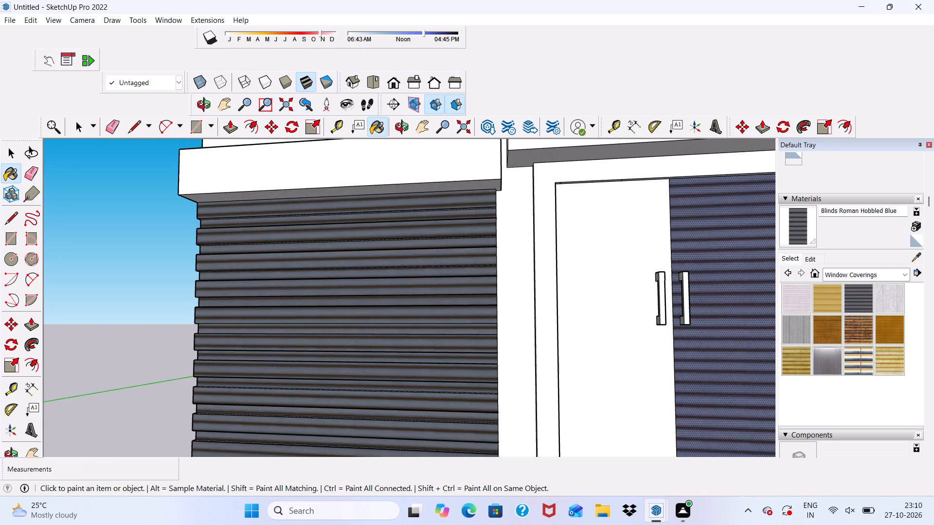
Paint both leaves of the ground-floor door with Concrete Scored Jointless from the Asphalt and Concrete materials.
click(791, 257)
scroll(791, 269, down, 2)
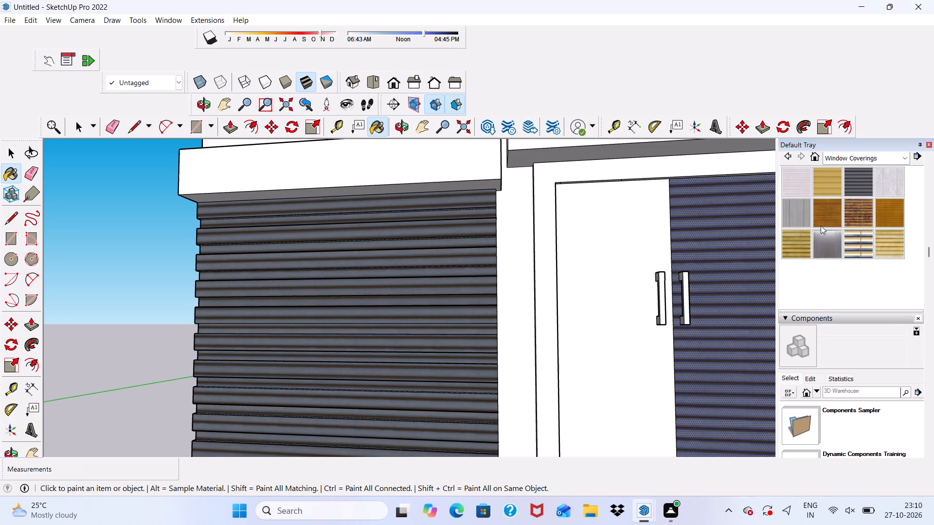
click(902, 159)
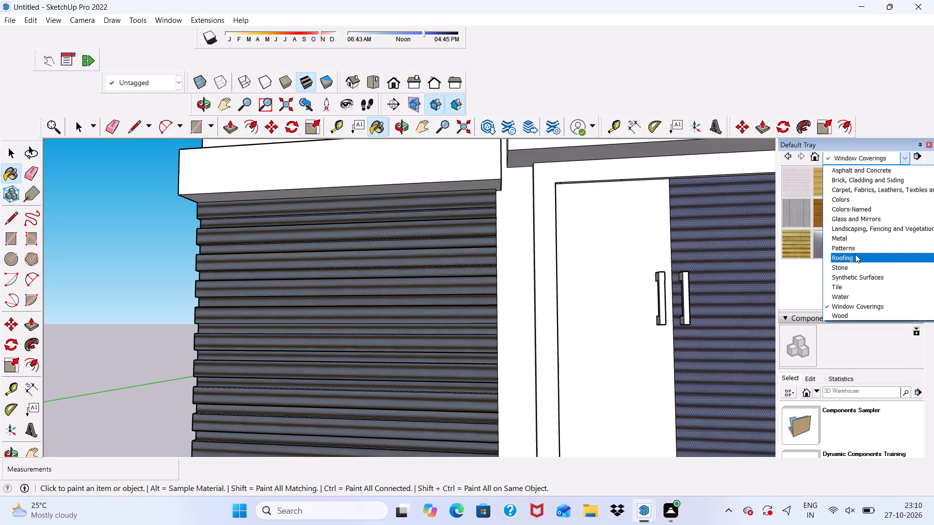
click(849, 181)
scroll(849, 192, down, 3)
scroll(849, 194, up, 3)
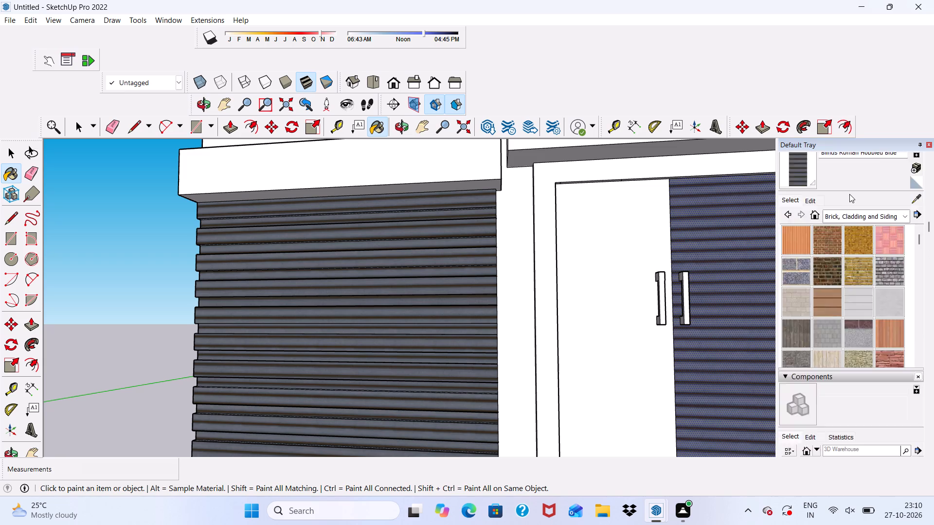
scroll(849, 194, up, 3)
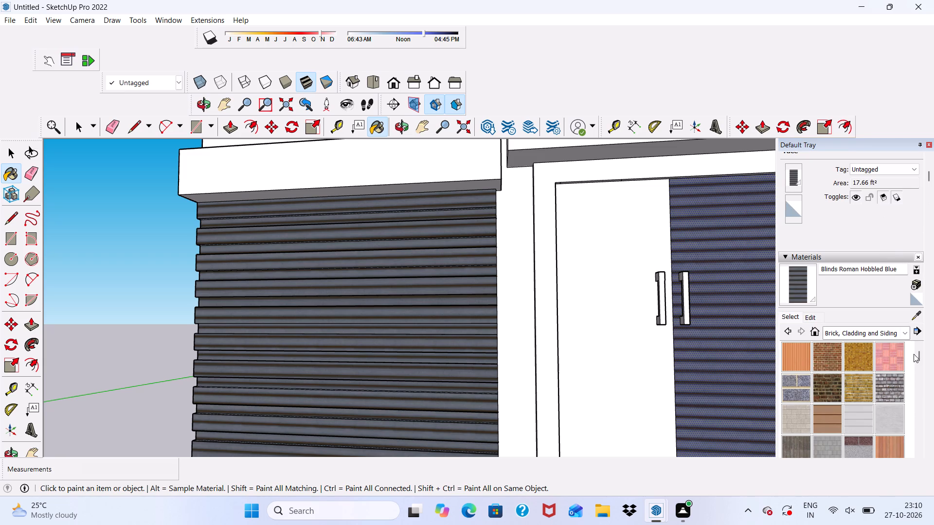
click(906, 329)
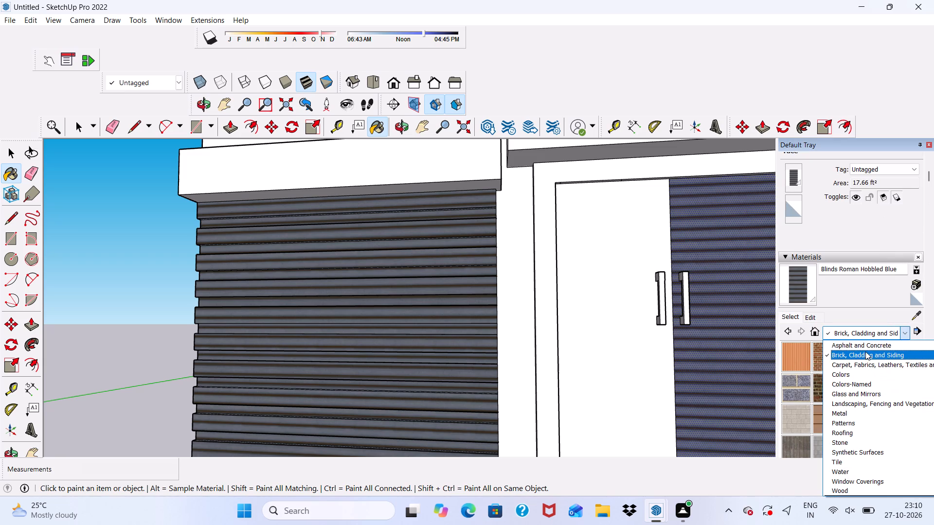
click(865, 345)
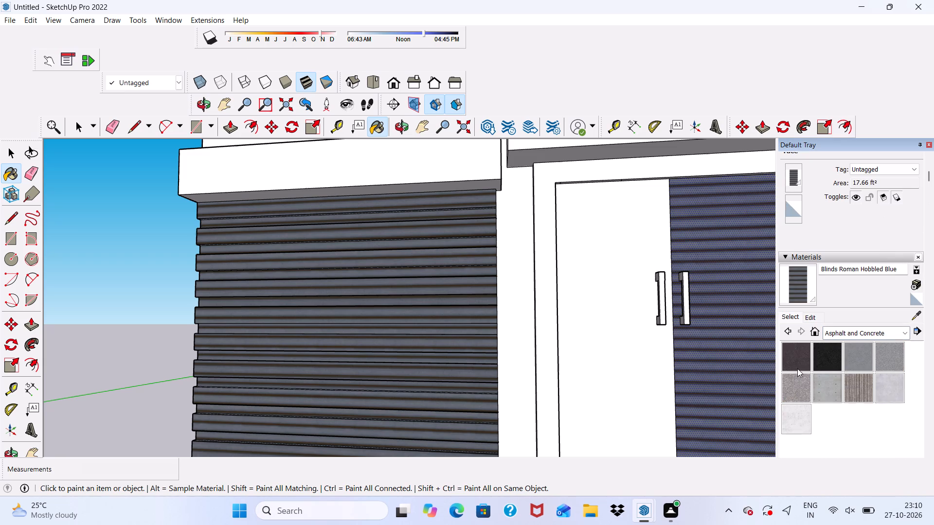
click(859, 386)
scroll(719, 336, up, 4)
click(717, 311)
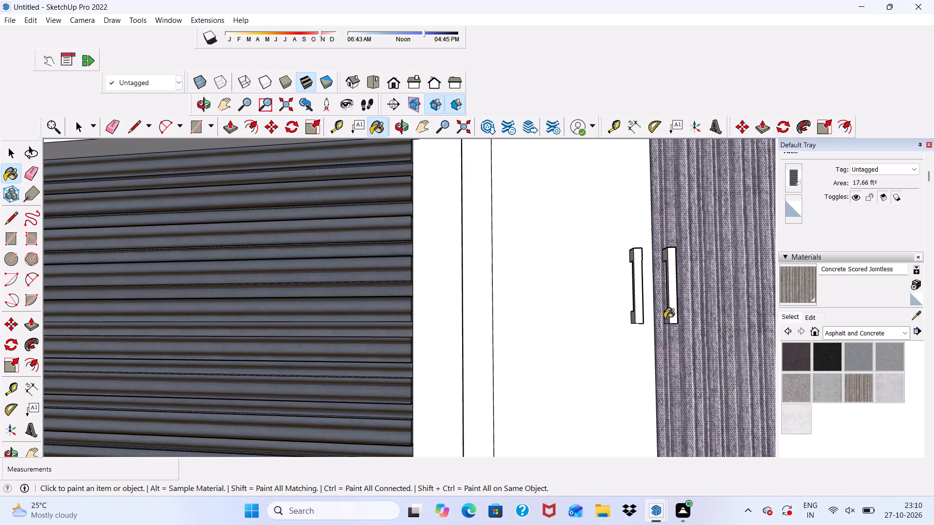
click(591, 302)
Darken the Concrete Scored Jointless material to a dark brown-black shade.
scroll(564, 303, down, 5)
middle_drag(567, 337, 596, 280)
scroll(575, 293, down, 1)
scroll(618, 310, up, 6)
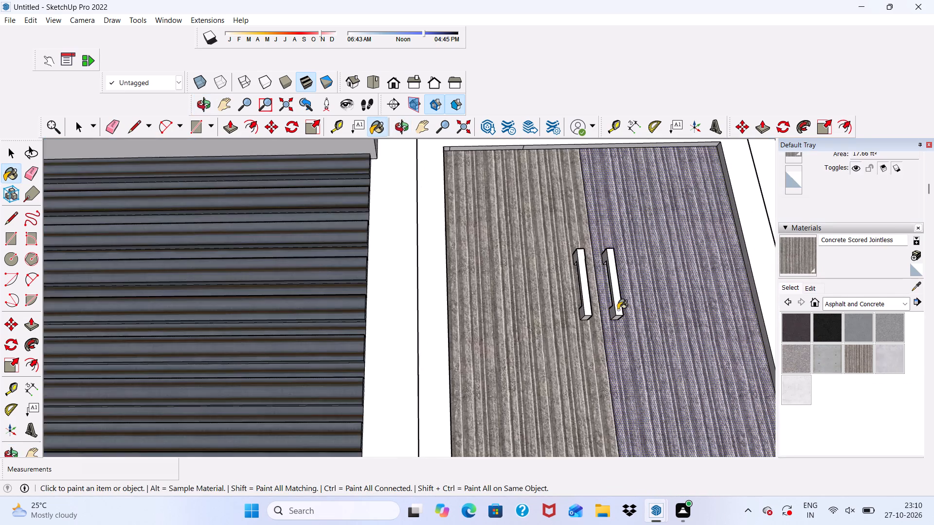
click(809, 289)
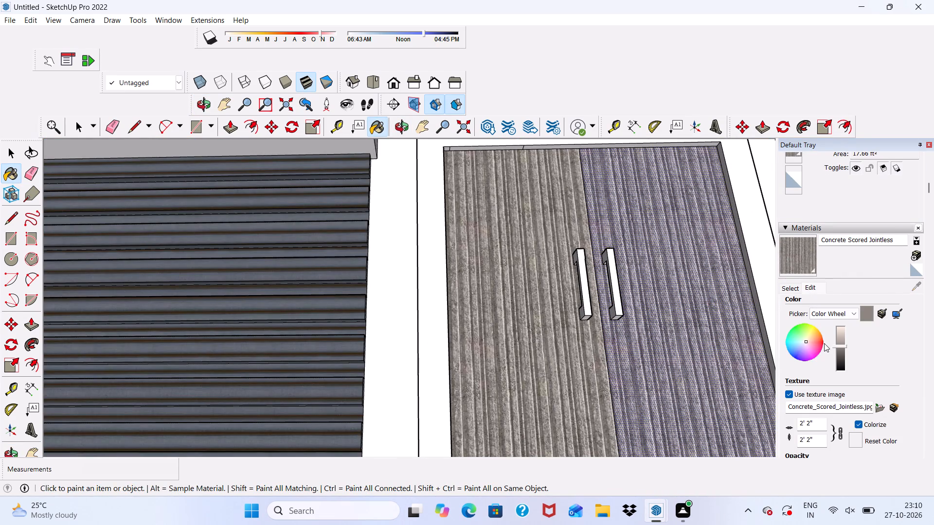
drag(840, 347, 844, 359)
scroll(506, 258, up, 5)
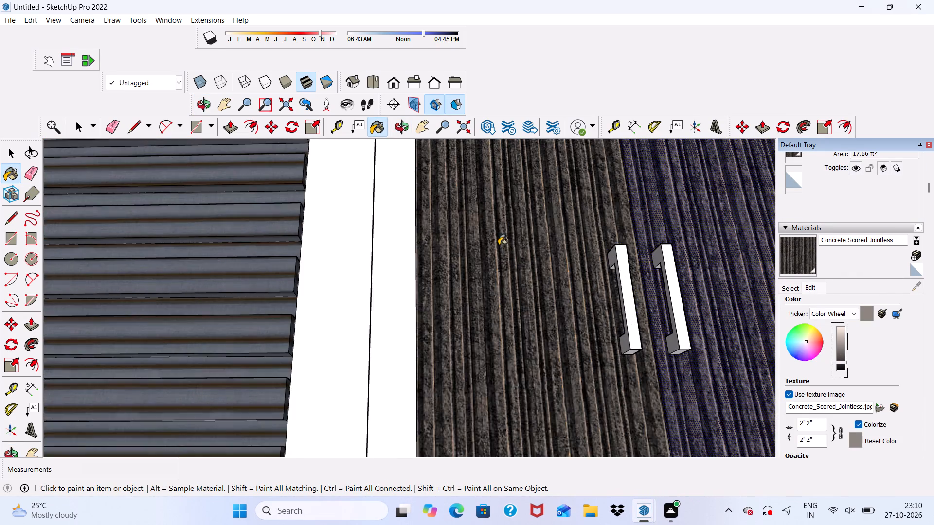
Paint the white frame face around the double door with Concrete Scored Jointless.
scroll(485, 232, down, 4)
middle_drag(491, 266, 323, 408)
scroll(442, 235, up, 5)
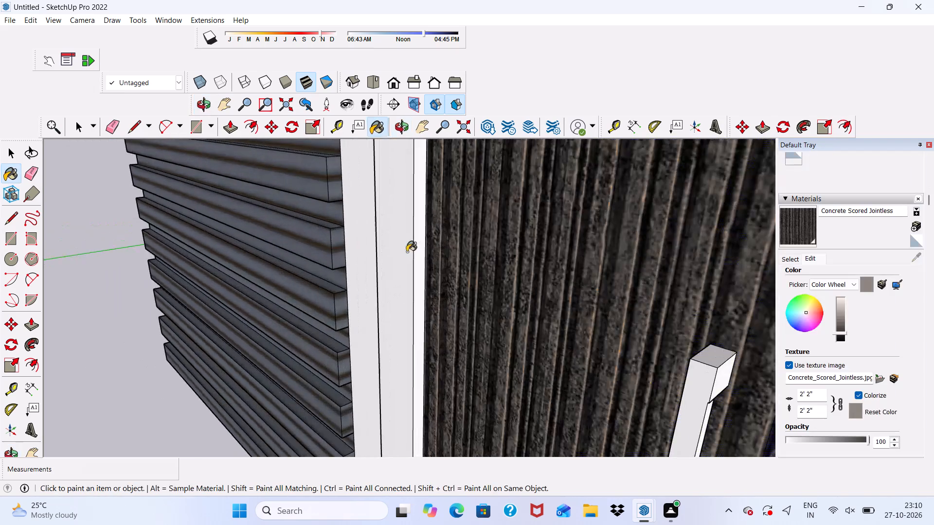
click(407, 252)
scroll(407, 252, down, 10)
middle_drag(449, 270, 605, 284)
scroll(460, 270, down, 1)
scroll(478, 209, up, 5)
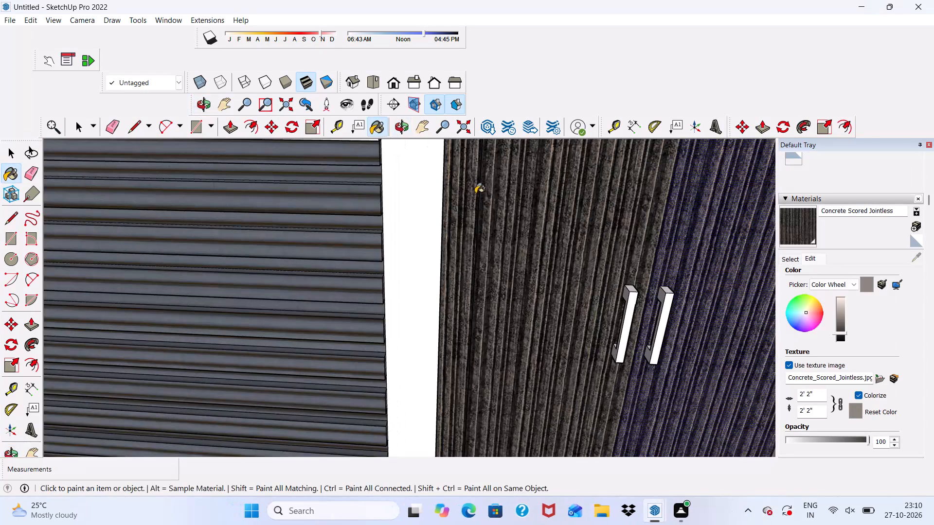
Darken the Concrete Scored Jointless material further, to a near-black shade.
scroll(474, 185, down, 15)
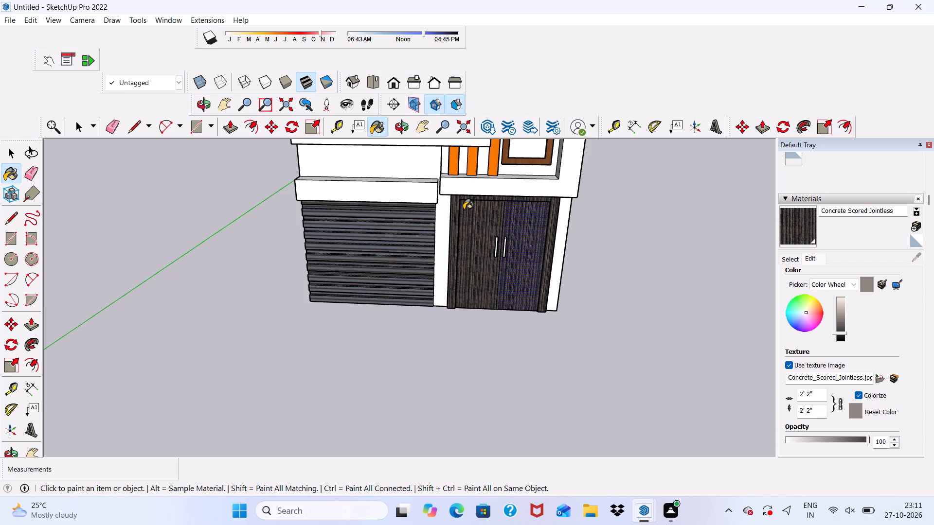
scroll(357, 466, down, 3)
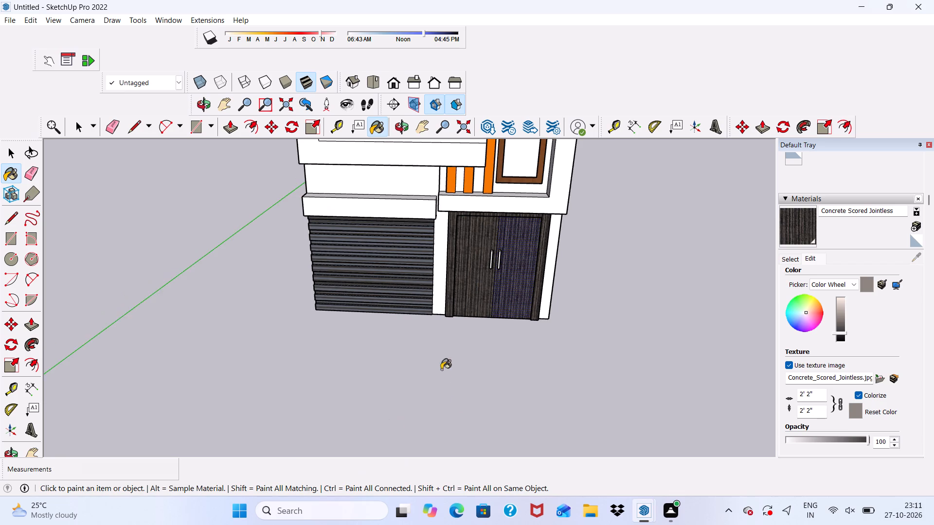
scroll(402, 373, down, 1)
scroll(397, 382, up, 1)
scroll(500, 208, down, 3)
scroll(420, 387, up, 5)
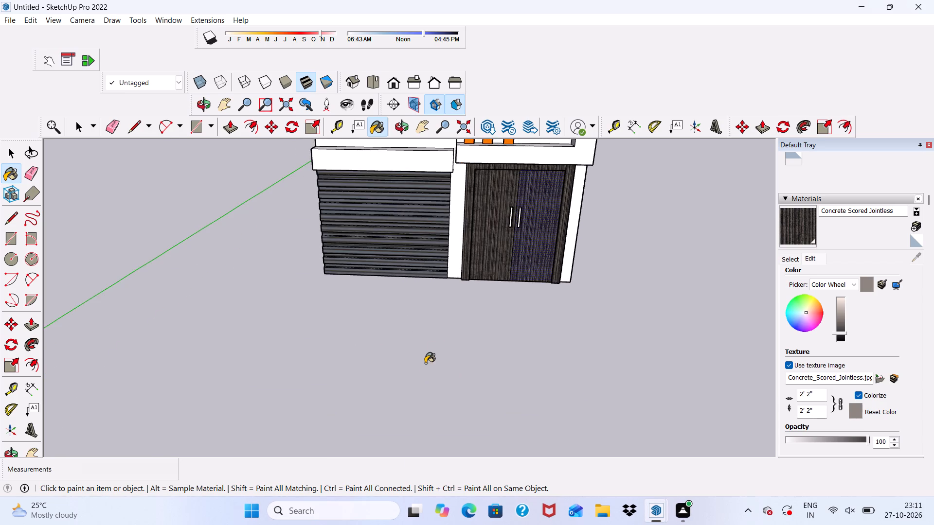
middle_drag(451, 341, 459, 218)
scroll(459, 219, up, 5)
scroll(514, 186, up, 5)
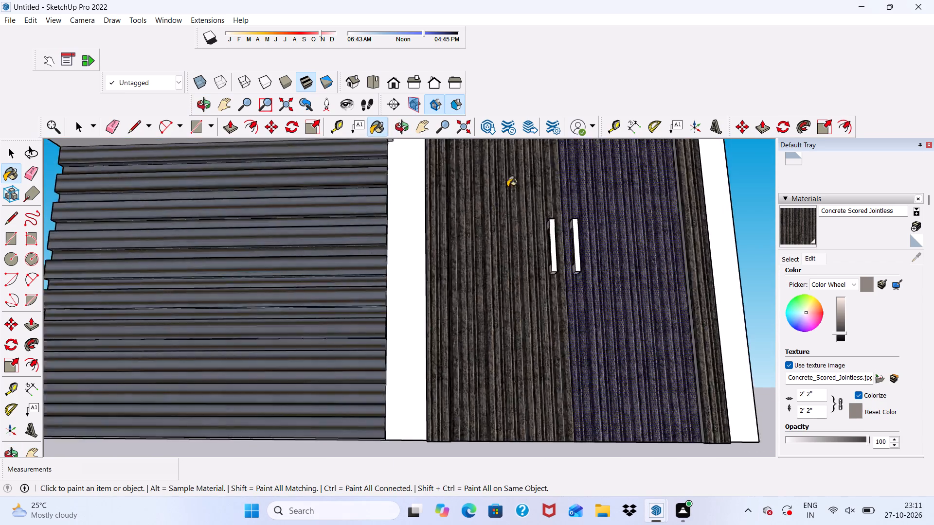
scroll(500, 199, down, 7)
scroll(544, 244, up, 3)
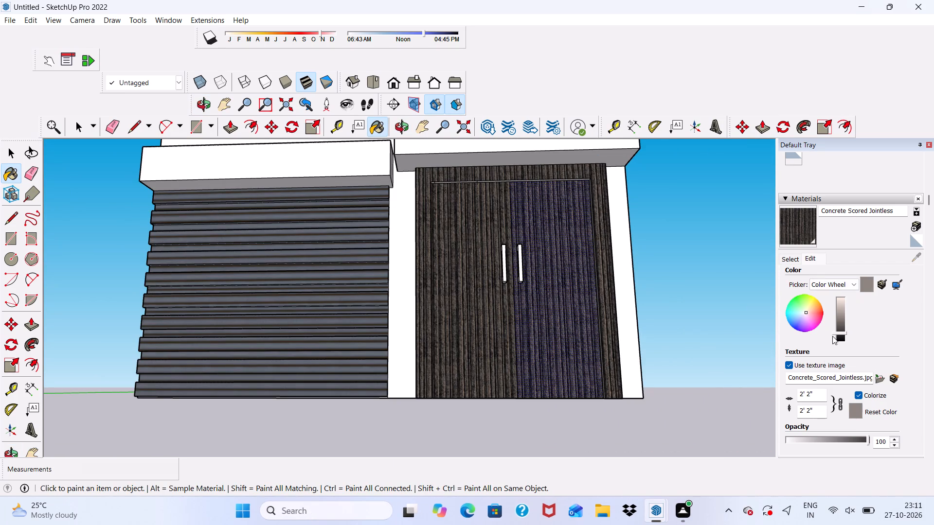
click(844, 332)
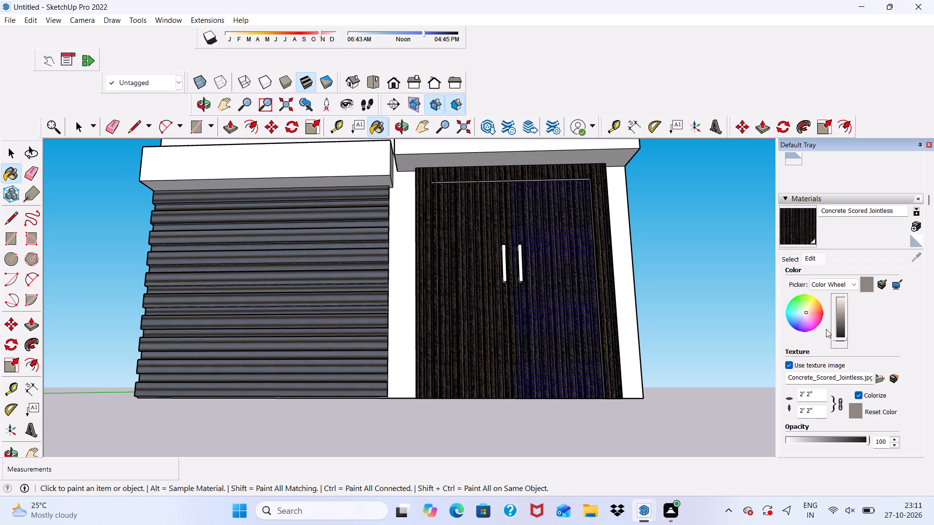
Paint the long top reveal of the door frame and the reveal farthest from the shutter with Concrete Scored Jointless.
scroll(526, 303, up, 4)
scroll(640, 208, up, 4)
scroll(611, 220, down, 6)
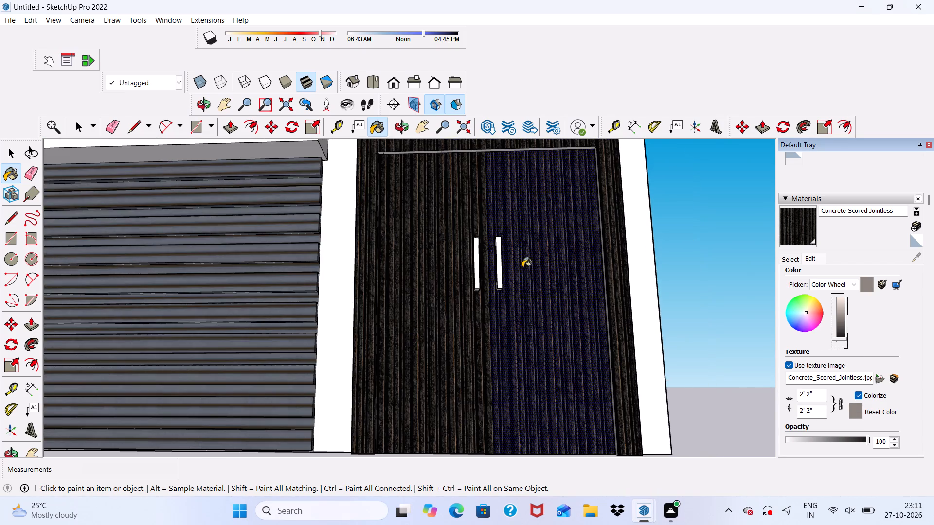
middle_drag(522, 267, 503, 166)
scroll(503, 166, up, 12)
click(476, 195)
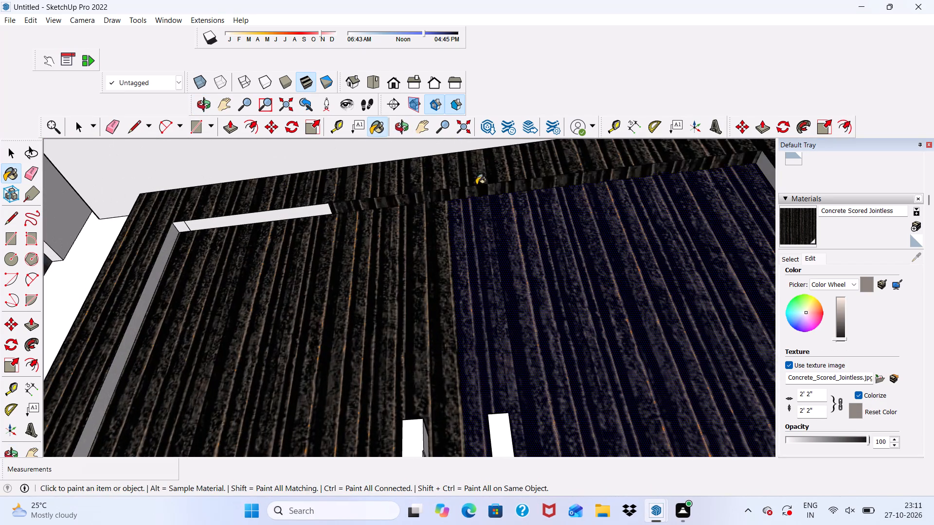
scroll(467, 180, down, 6)
scroll(623, 256, up, 5)
click(661, 210)
scroll(585, 234, down, 4)
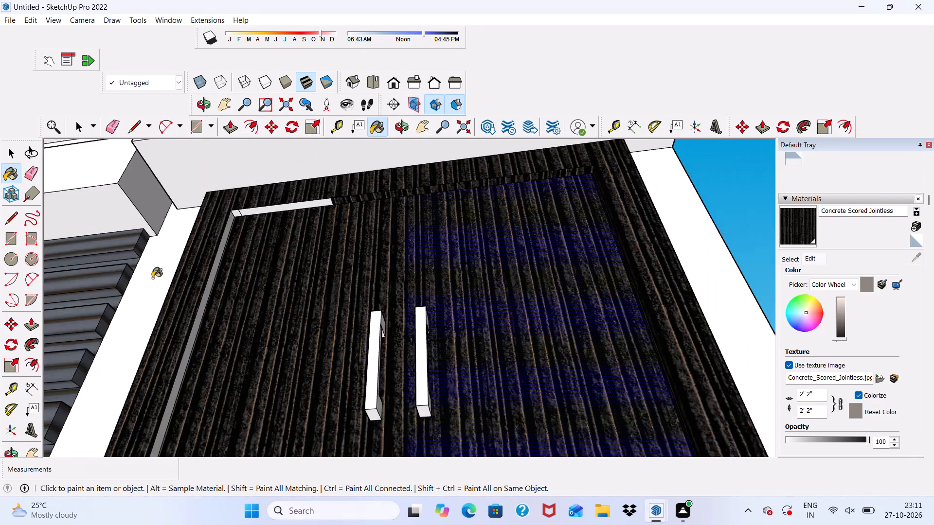
Paint the remaining white top reveal pieces and the shutter-side reveal of the door frame with Concrete Scored Jointless.
scroll(220, 287, up, 3)
click(281, 187)
scroll(230, 189, up, 4)
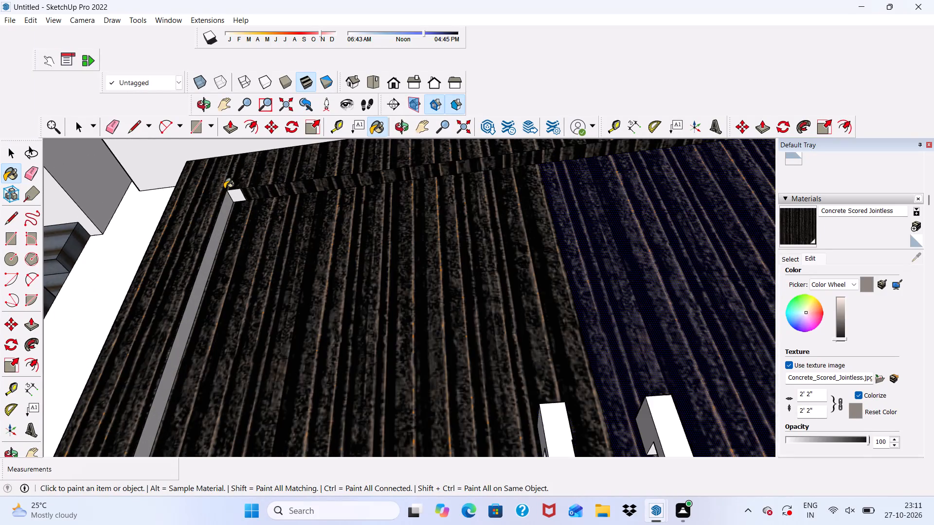
click(242, 192)
click(223, 231)
scroll(216, 190, down, 6)
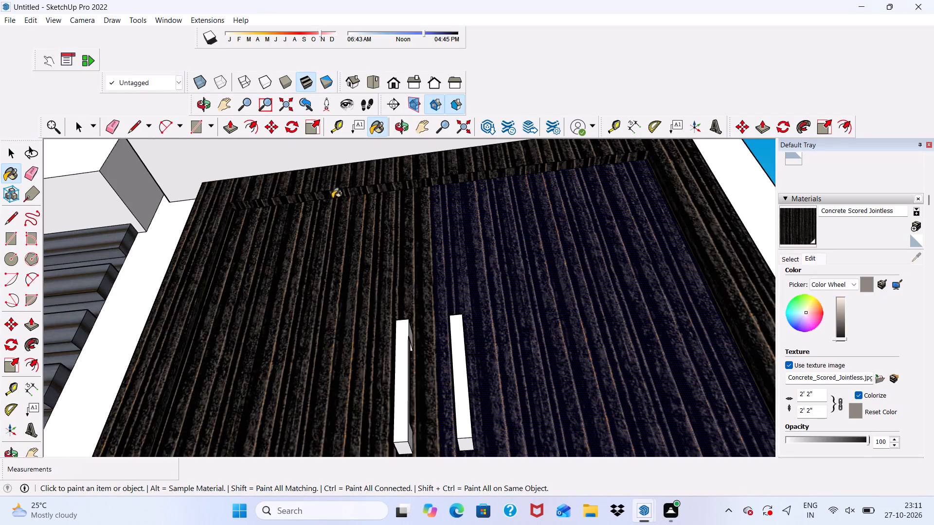
Paint the front faces of both door handles with Concrete Scored Jointless.
scroll(332, 198, down, 8)
middle_drag(388, 275, 412, 392)
scroll(379, 368, up, 1)
scroll(404, 286, down, 9)
scroll(410, 340, up, 1)
middle_drag(412, 351, 420, 402)
scroll(404, 321, up, 9)
scroll(406, 279, up, 5)
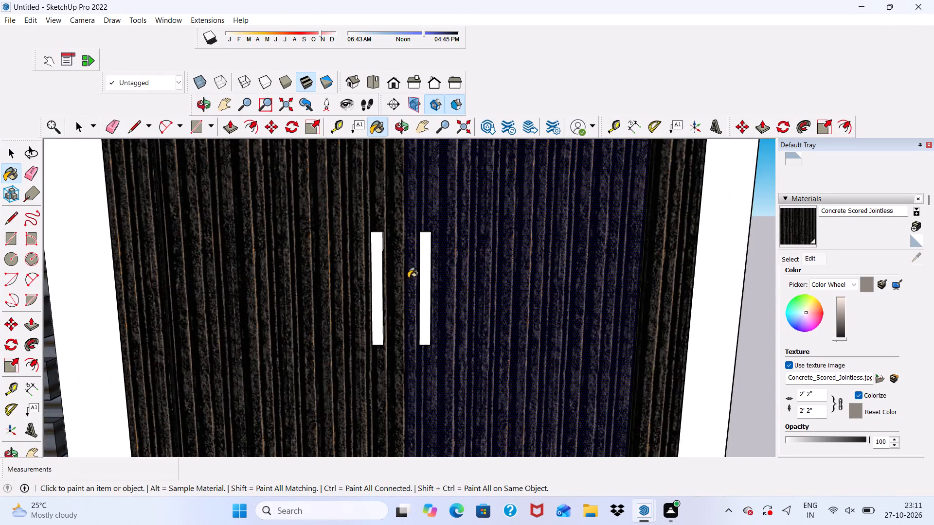
scroll(402, 265, up, 9)
click(324, 253)
scroll(346, 249, up, 2)
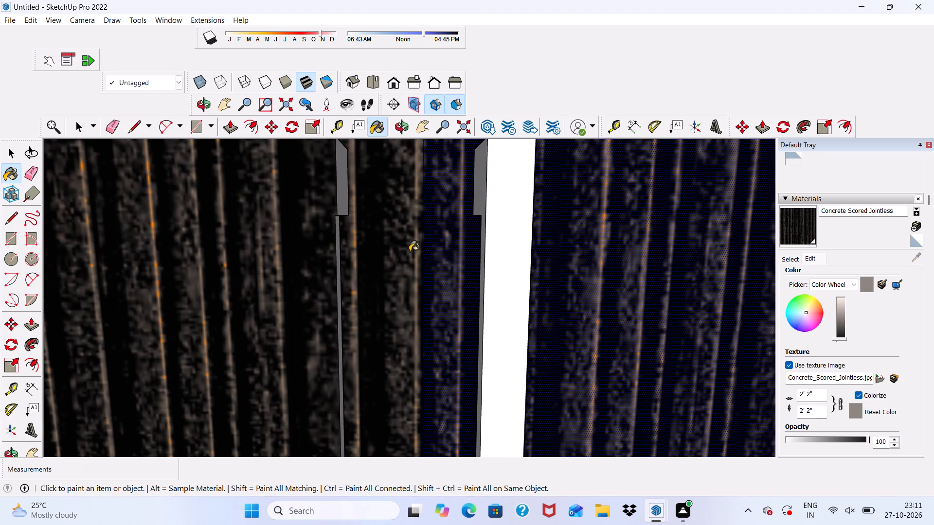
click(484, 305)
Paint the unpainted vertical side faces of both door handles with Concrete Scored Jointless.
scroll(486, 285, down, 6)
scroll(471, 224, up, 6)
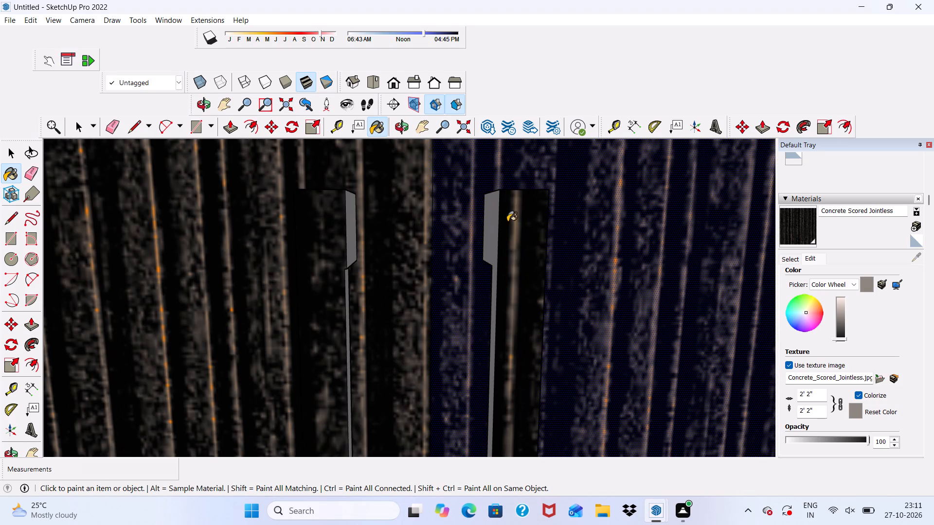
click(490, 222)
click(339, 226)
scroll(293, 251, down, 7)
middle_drag(294, 259, 180, 210)
scroll(327, 371, up, 6)
click(322, 358)
scroll(295, 247, down, 6)
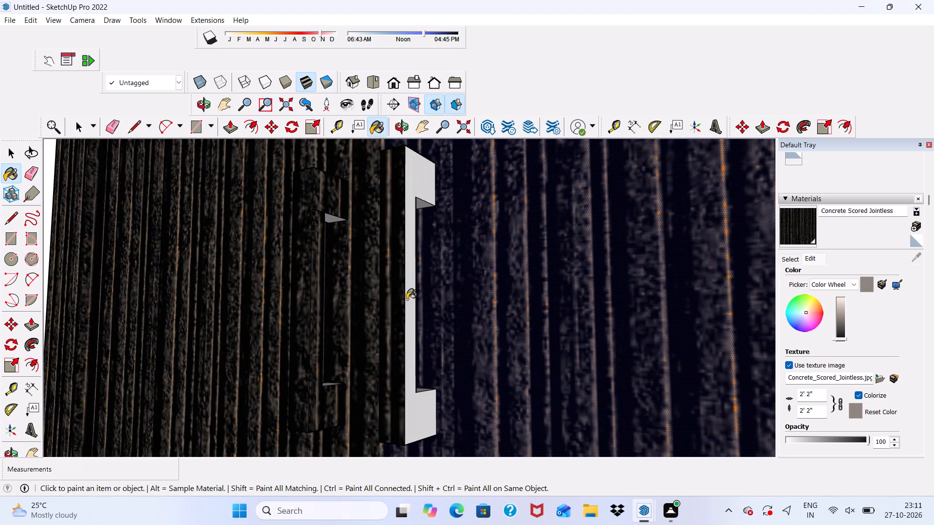
click(409, 334)
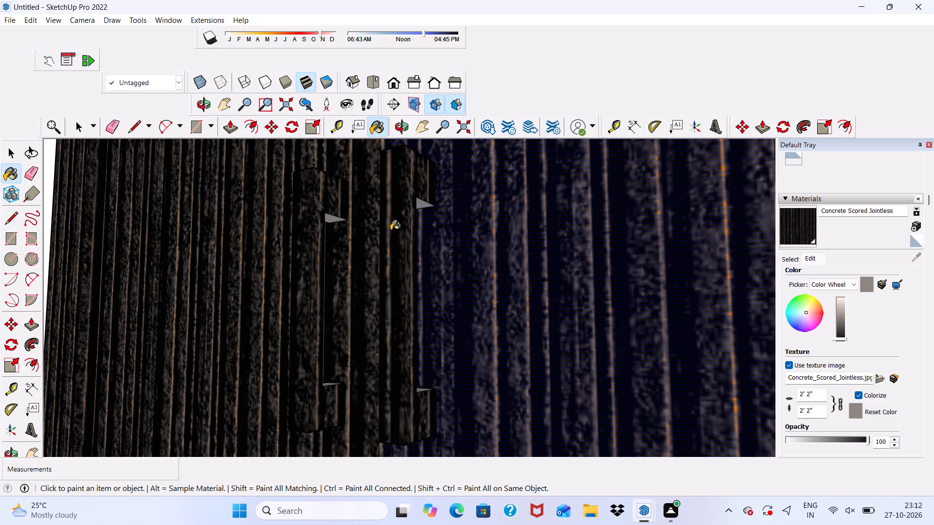
scroll(391, 230, down, 4)
middle_drag(339, 268, 560, 227)
scroll(350, 297, up, 4)
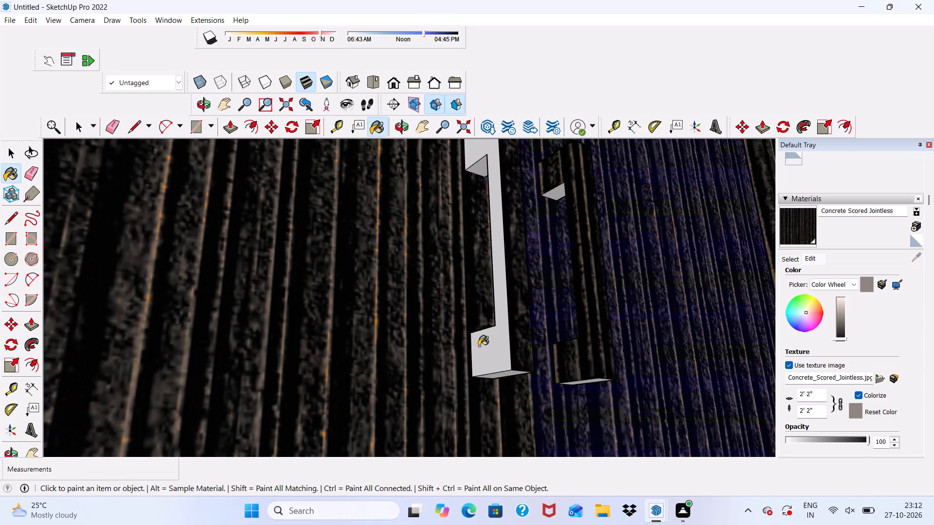
click(498, 351)
Paint the bottom ends and the undersides of the upper brackets on both door handles with Concrete Scored Jointless.
scroll(472, 378, up, 2)
scroll(470, 373, down, 2)
middle_drag(471, 373, 444, 244)
click(502, 308)
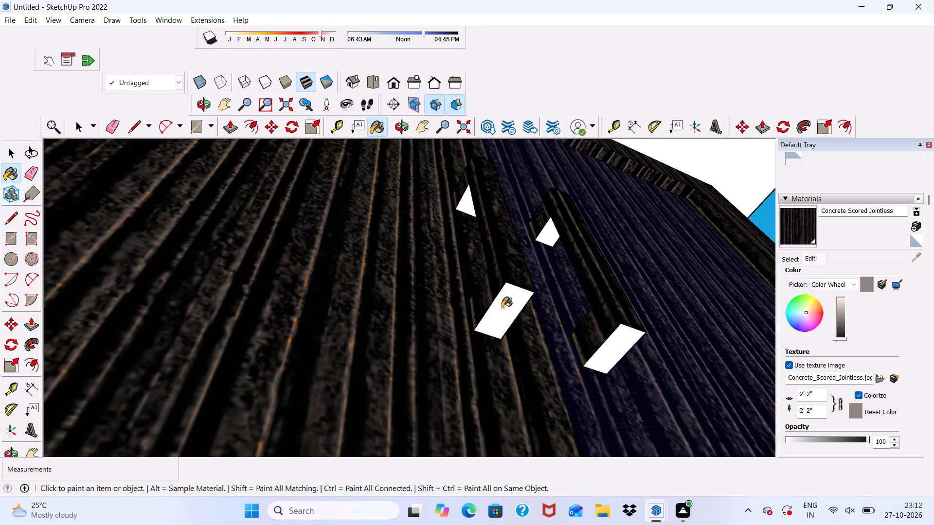
click(613, 350)
scroll(552, 254, up, 4)
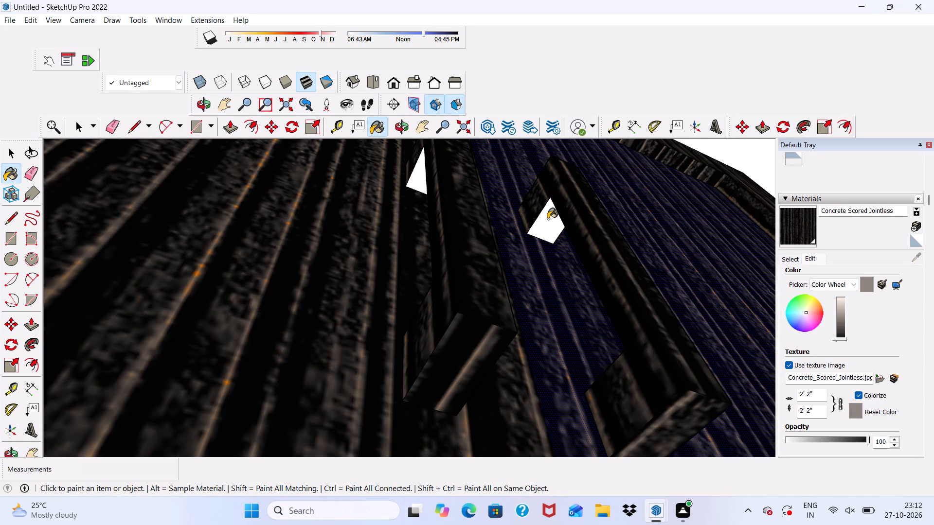
click(548, 218)
scroll(523, 230, down, 1)
drag(436, 176, 431, 178)
click(424, 178)
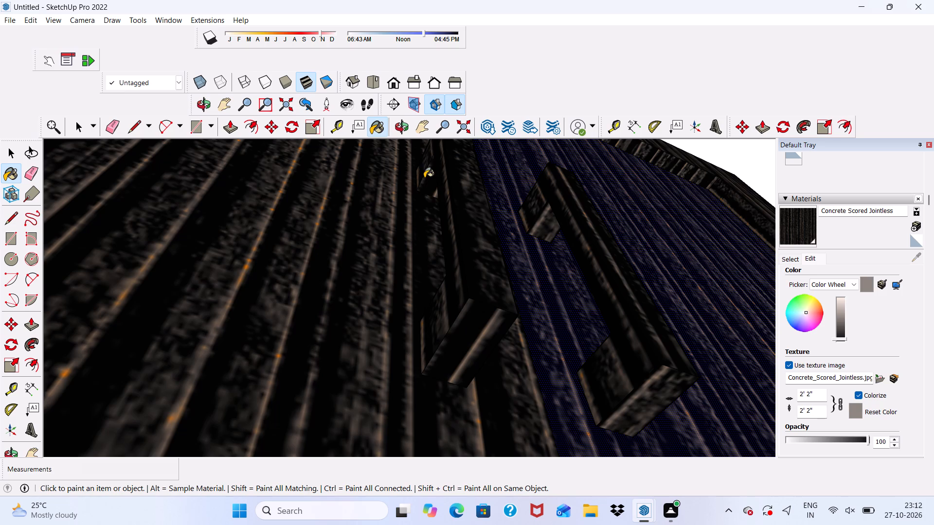
scroll(421, 183, down, 13)
key(space)
click(670, 218)
Examine the painted door and shutter together with the facade above them.
scroll(611, 188, down, 7)
middle_drag(362, 247, 383, 311)
scroll(378, 286, down, 1)
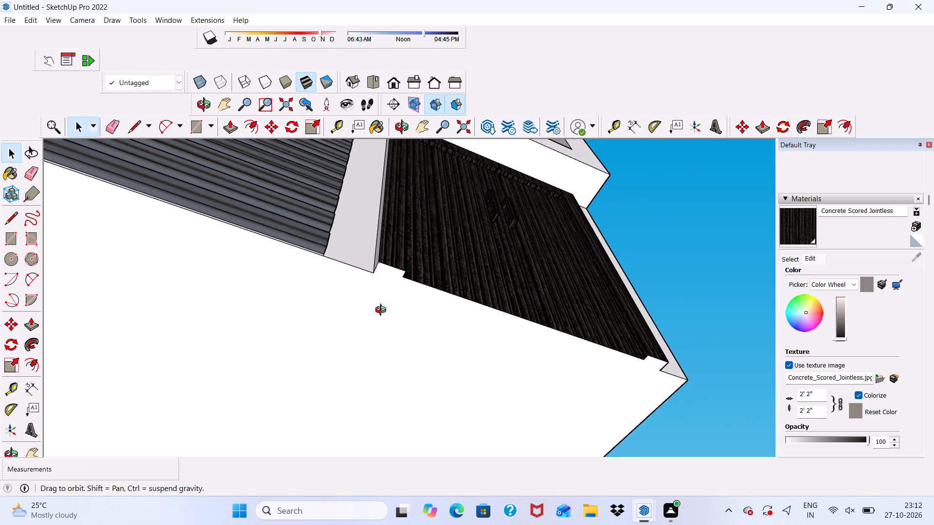
middle_drag(383, 311, 372, 349)
scroll(305, 260, down, 12)
middle_drag(359, 310, 200, 341)
scroll(300, 236, up, 7)
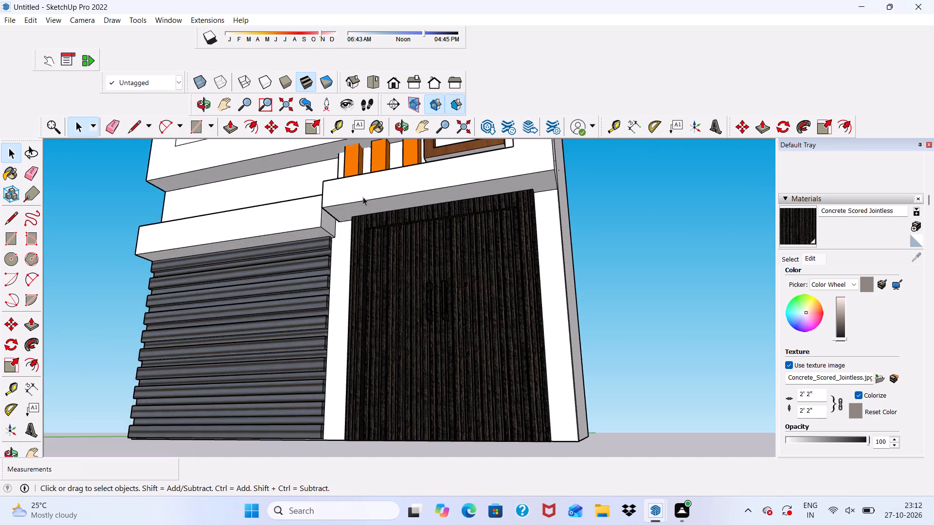
scroll(363, 203, down, 14)
scroll(379, 277, up, 7)
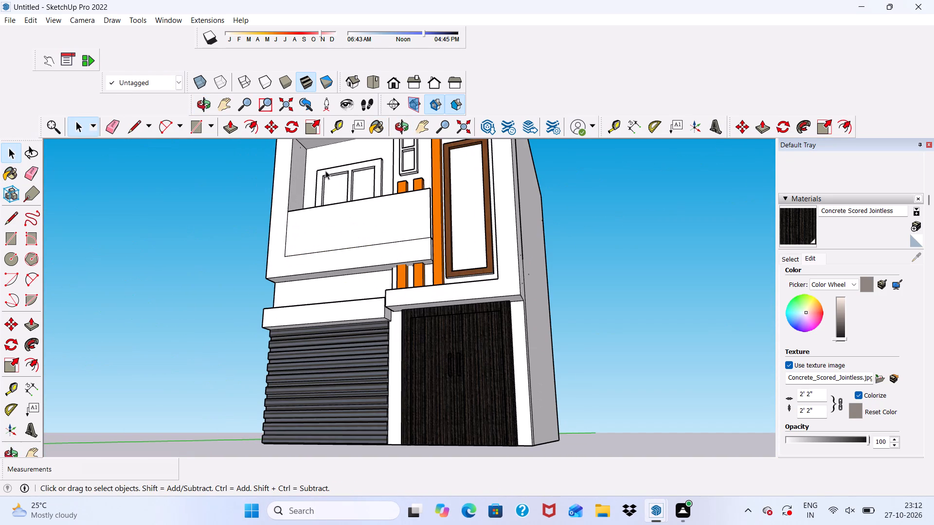
Paint the four recessed panels of the narrow vertical window beside the balcony with Wood Bamboo from the Wood collection.
scroll(329, 179, down, 3)
scroll(371, 235, up, 1)
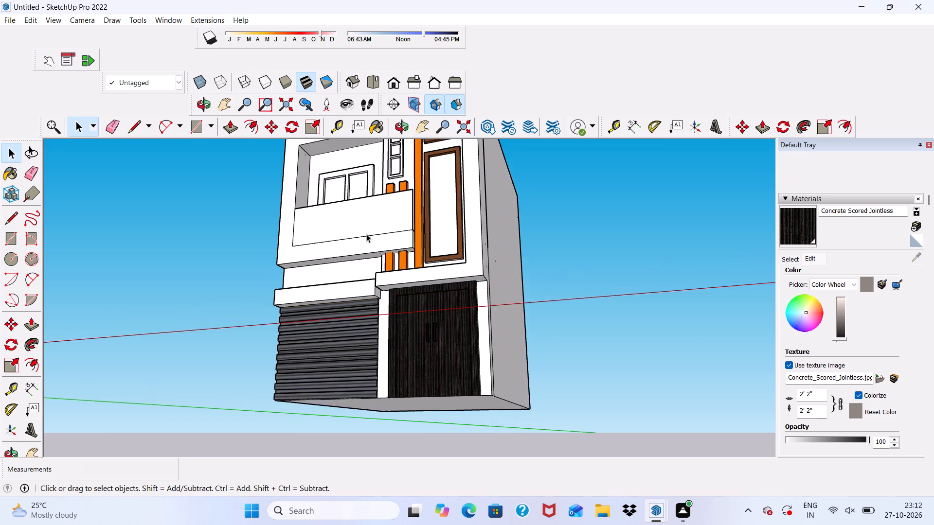
scroll(366, 234, up, 1)
scroll(356, 298, down, 11)
scroll(364, 277, up, 9)
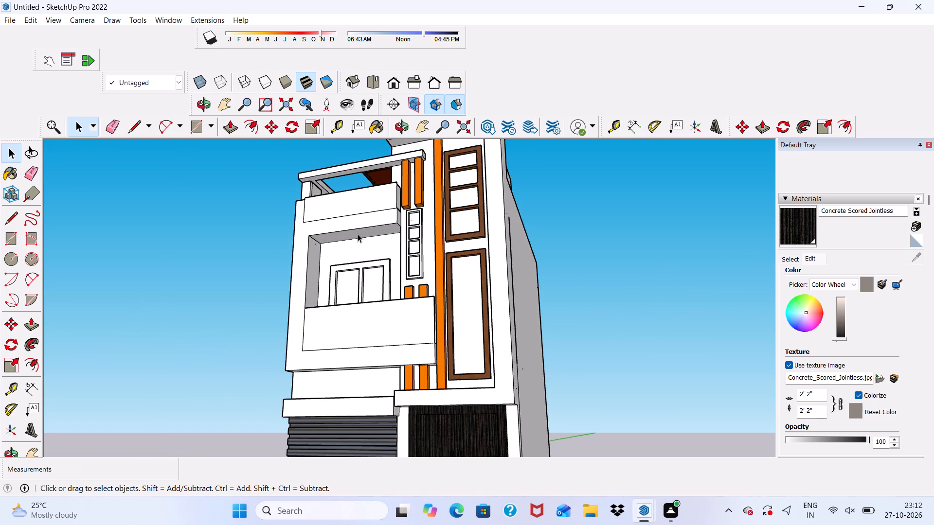
scroll(358, 234, up, 1)
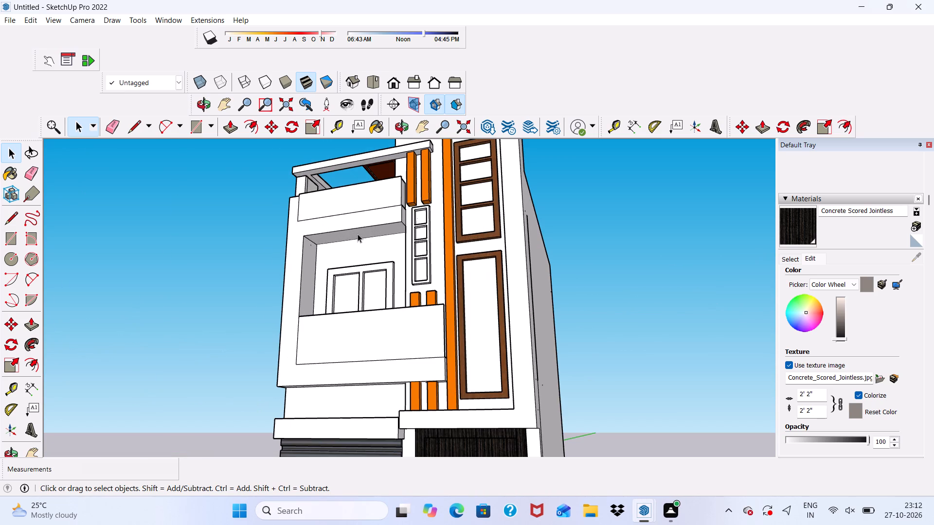
click(787, 260)
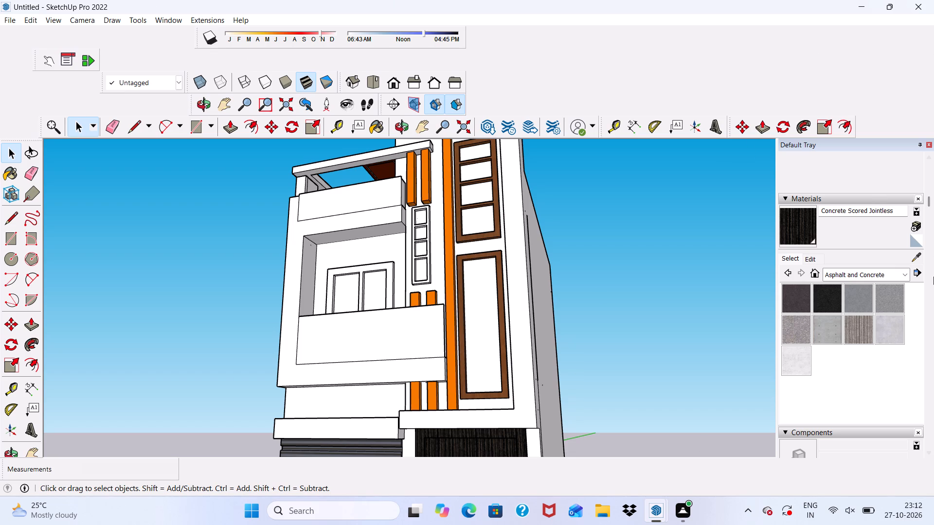
click(907, 276)
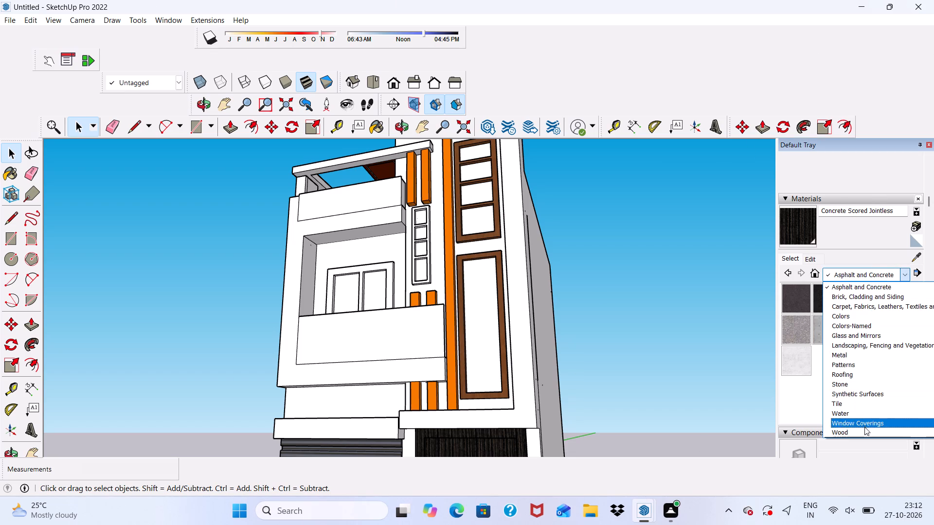
click(862, 438)
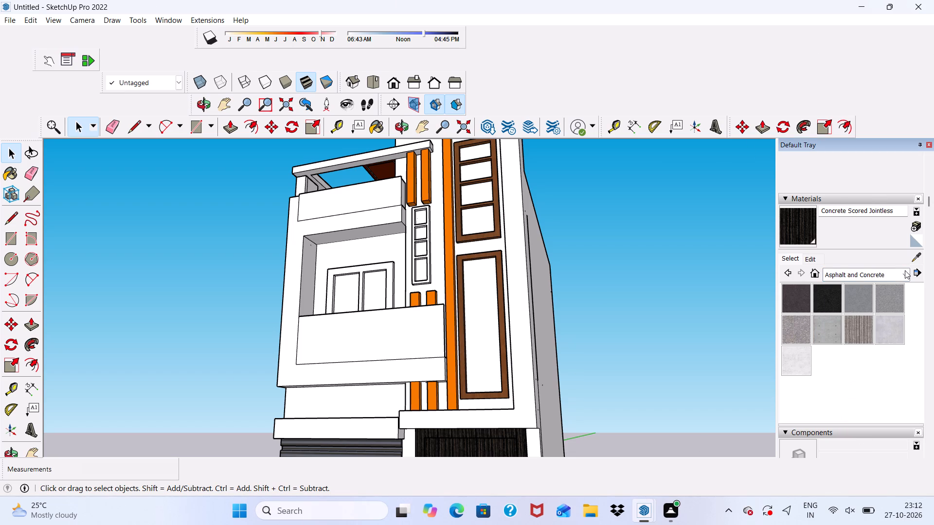
click(906, 270)
click(842, 428)
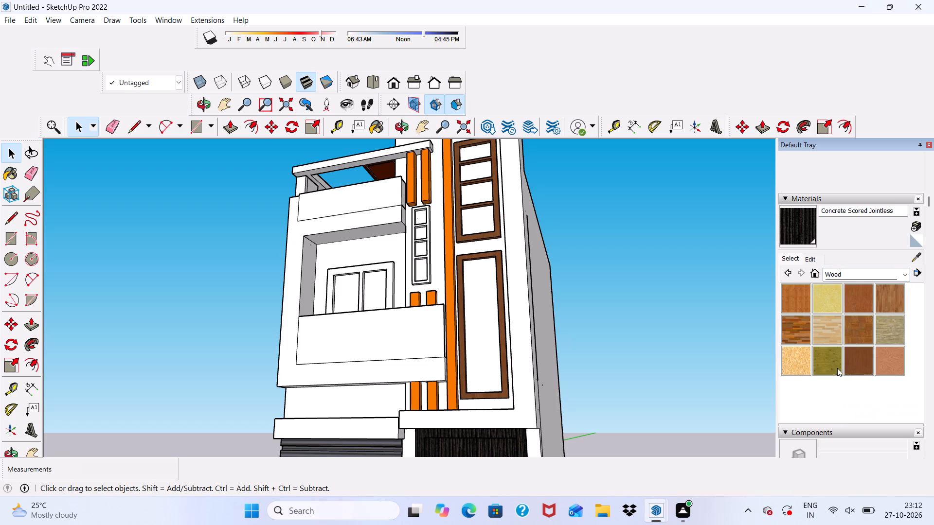
click(791, 290)
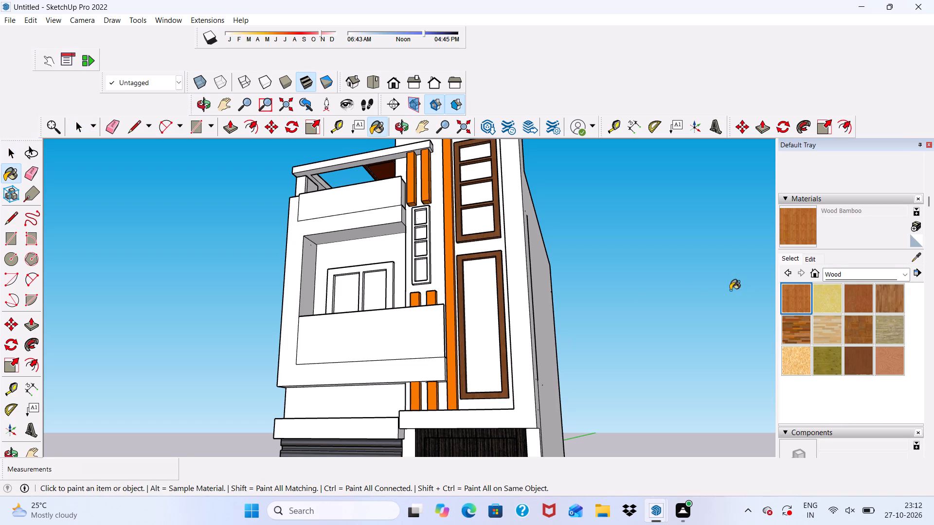
scroll(450, 252, up, 9)
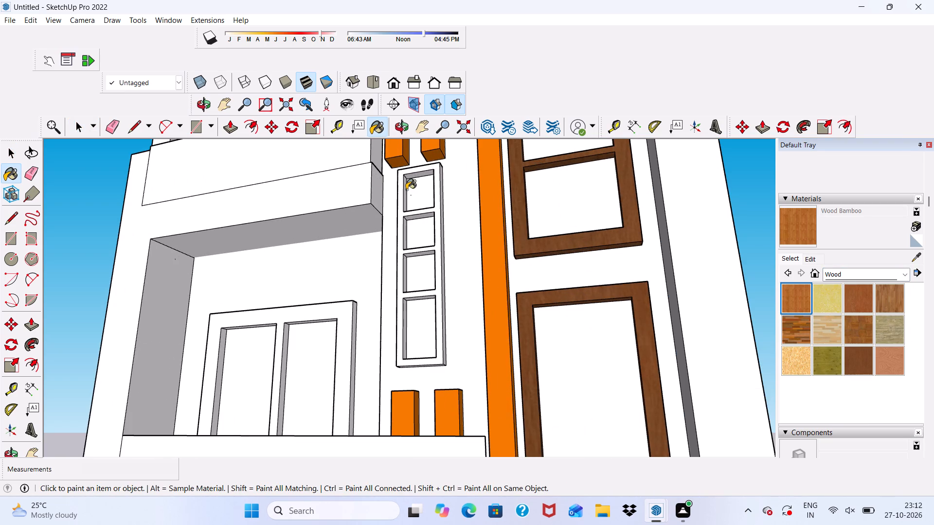
click(413, 190)
scroll(420, 253, up, 4)
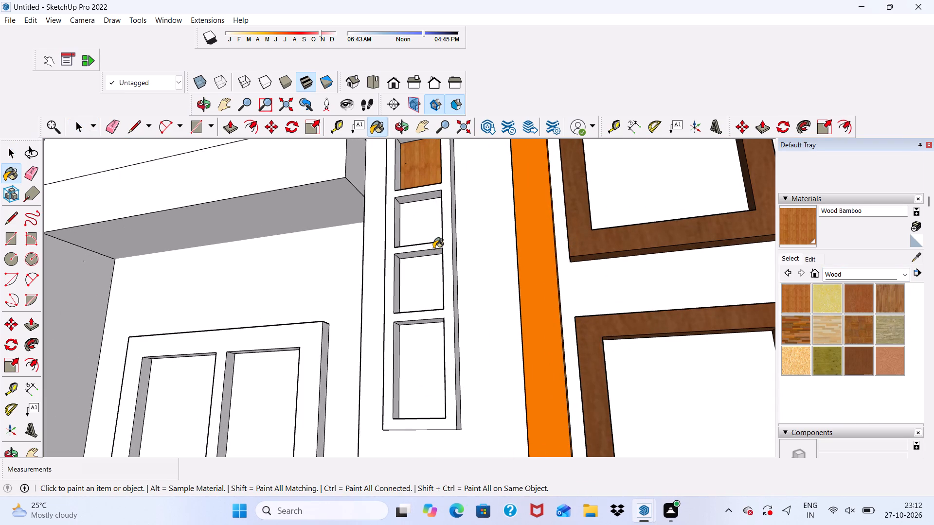
click(424, 232)
click(431, 284)
click(420, 333)
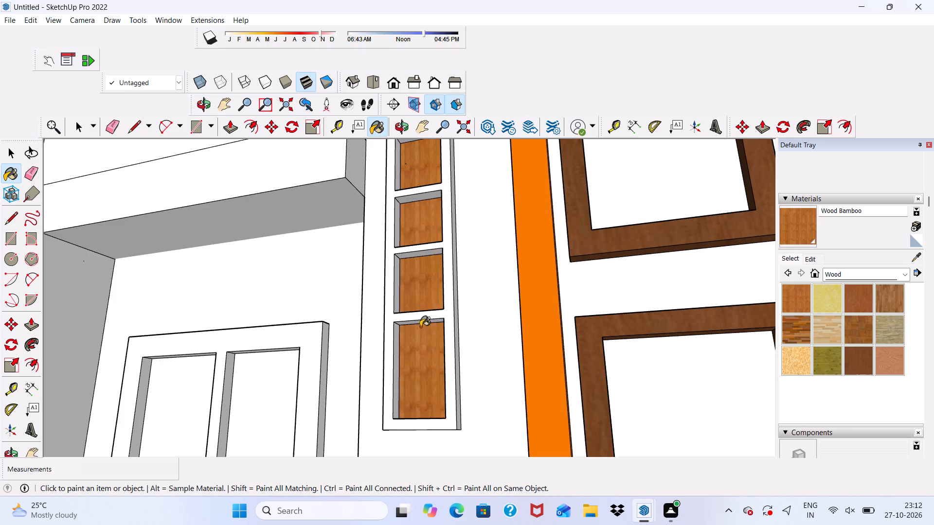
Paint the front face and the outer side facing the orange strip of the narrow window's frame with Wood Veneer 01.
scroll(419, 299, down, 5)
middle_drag(423, 322, 443, 346)
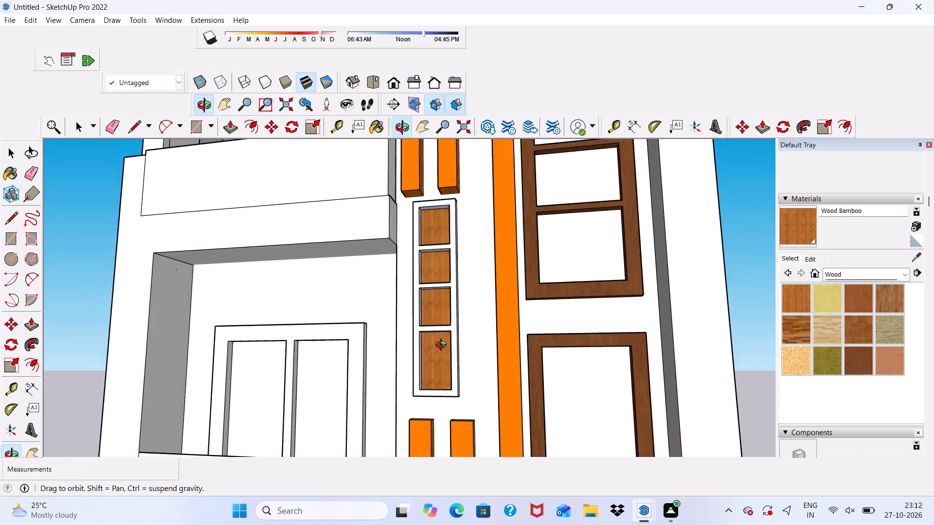
middle_drag(443, 346, 423, 349)
scroll(398, 287, up, 5)
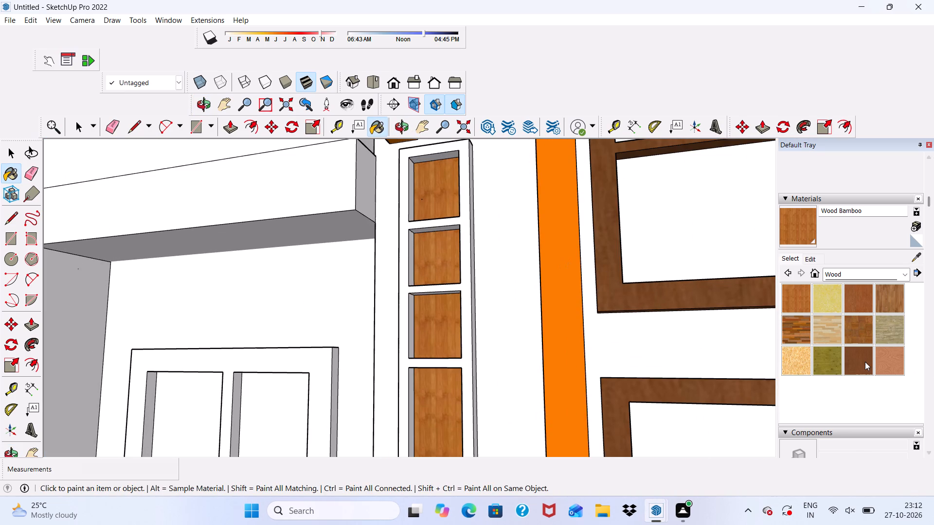
click(865, 362)
scroll(462, 262, up, 4)
click(462, 224)
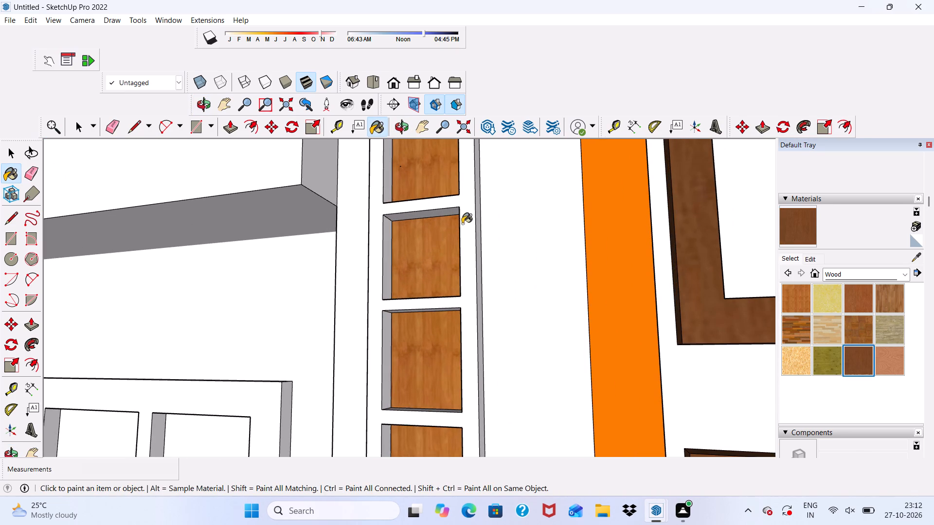
middle_drag(472, 226, 399, 295)
click(449, 279)
Paint the balcony-side inner faces of the narrow window's four openings with Wood Veneer 01.
scroll(423, 291, down, 1)
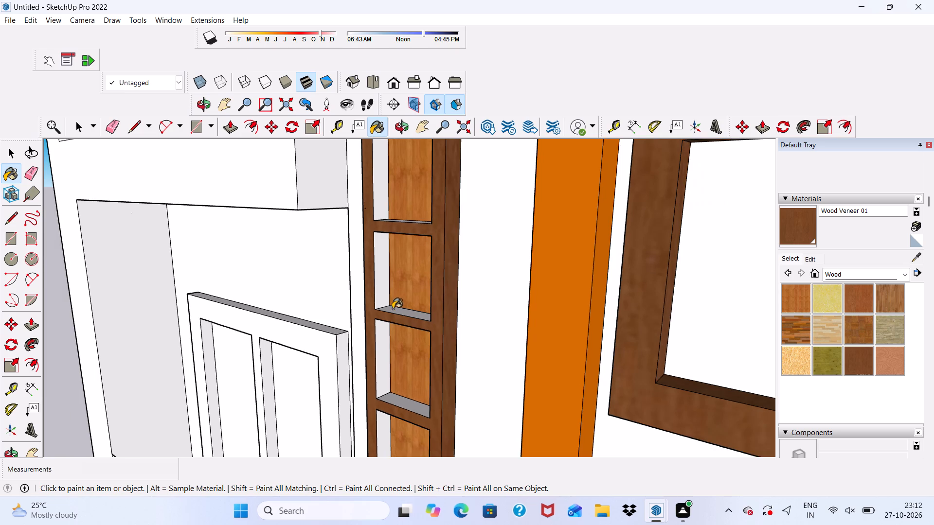
scroll(382, 276, up, 4)
click(373, 257)
click(368, 177)
click(376, 175)
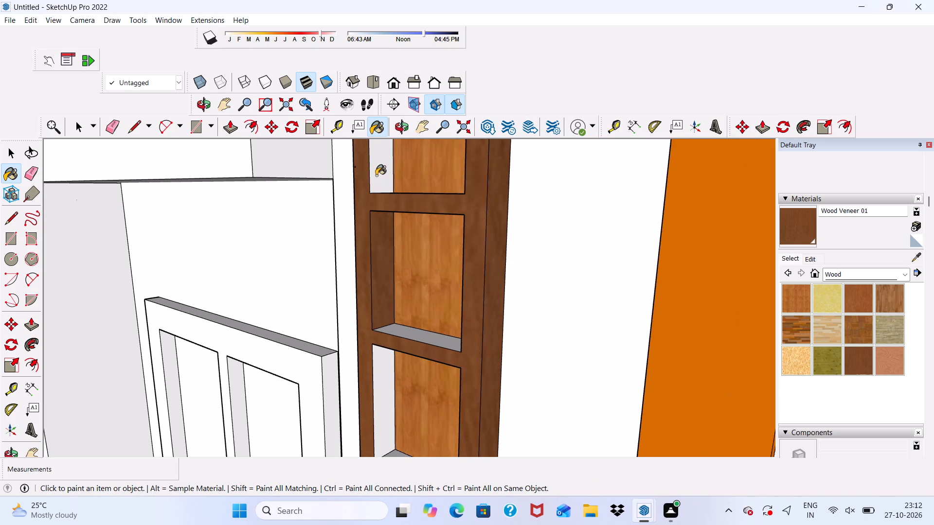
scroll(376, 177, down, 6)
scroll(446, 384, up, 5)
click(351, 284)
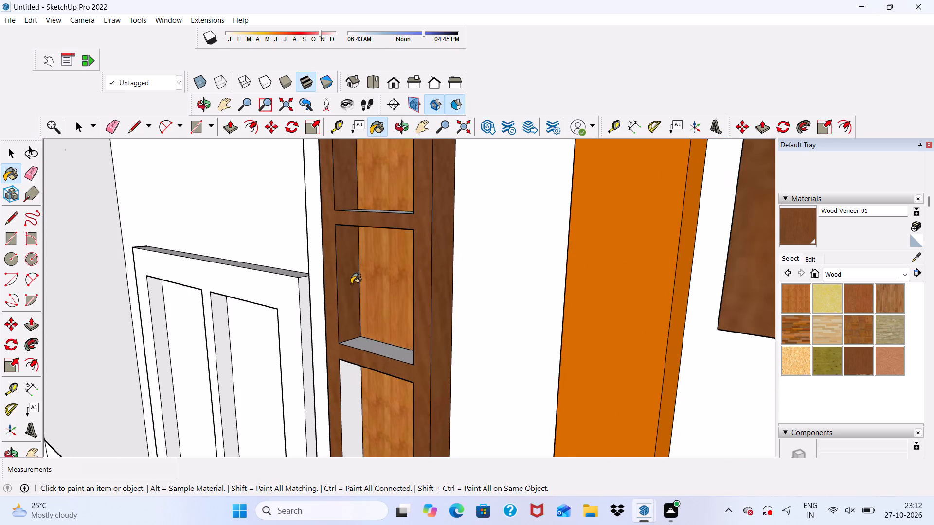
scroll(351, 277, down, 11)
scroll(421, 406, up, 10)
click(349, 206)
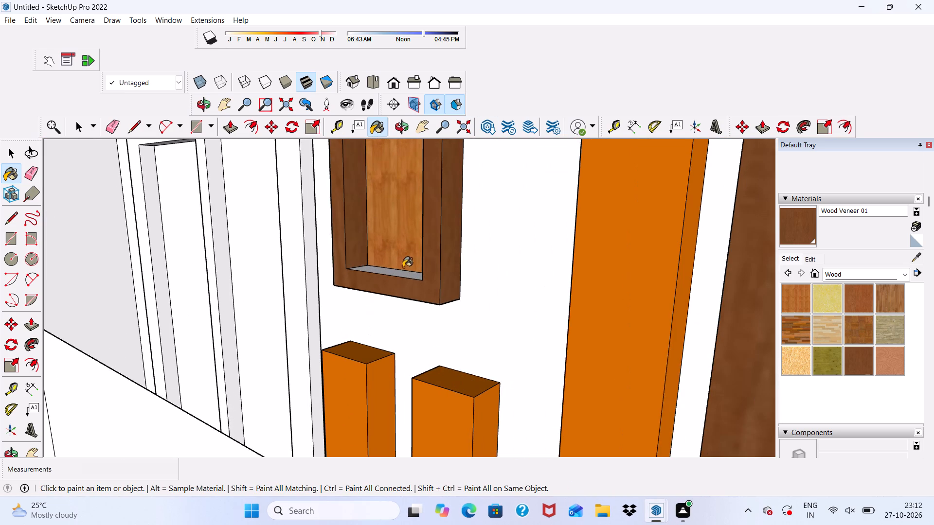
Paint the sill and the remaining inner side face of the narrow window's lowest opening with Wood Veneer 01.
scroll(403, 268, up, 3)
click(405, 274)
middle_drag(412, 280, 626, 299)
scroll(430, 286, down, 1)
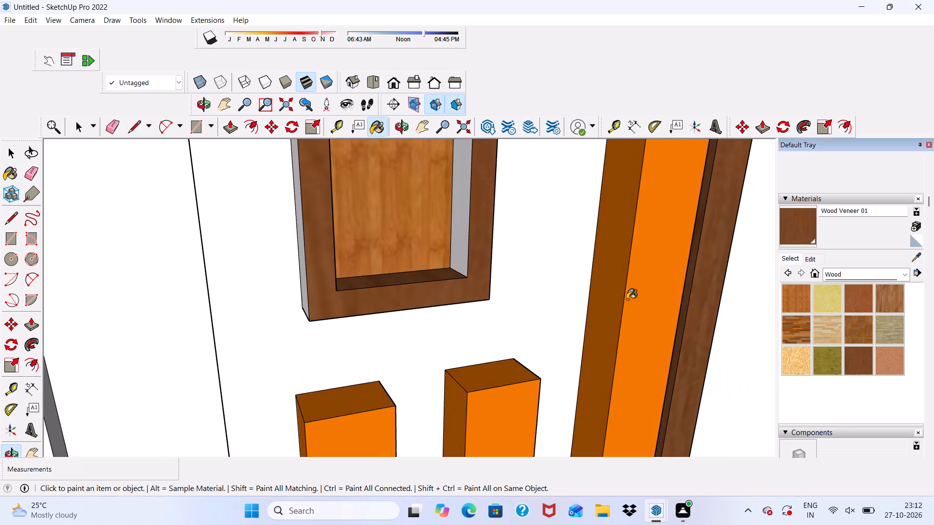
click(453, 240)
Paint the sills and the remaining inner side faces of the narrow window's top two openings with Wood Veneer 01.
scroll(457, 238, down, 20)
scroll(457, 238, down, 1)
scroll(475, 178, up, 2)
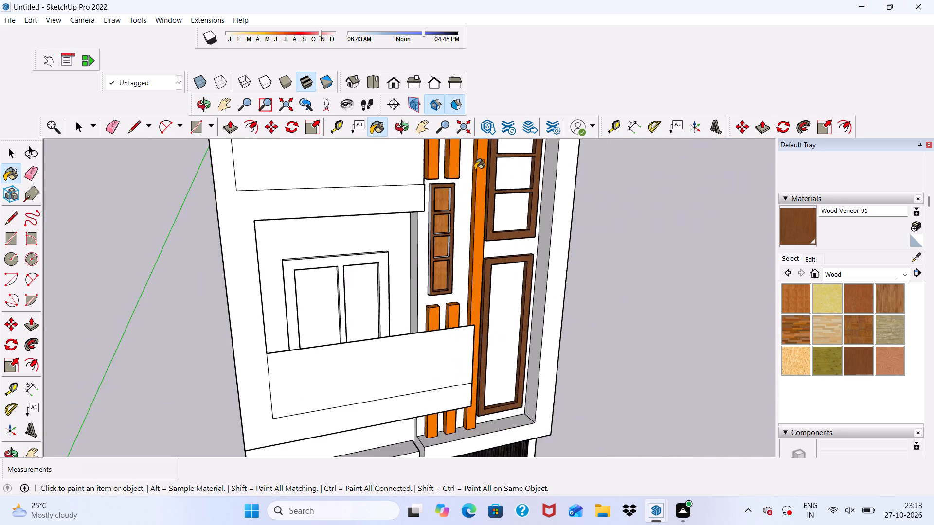
scroll(475, 170, up, 5)
scroll(464, 182, down, 2)
scroll(427, 228, up, 14)
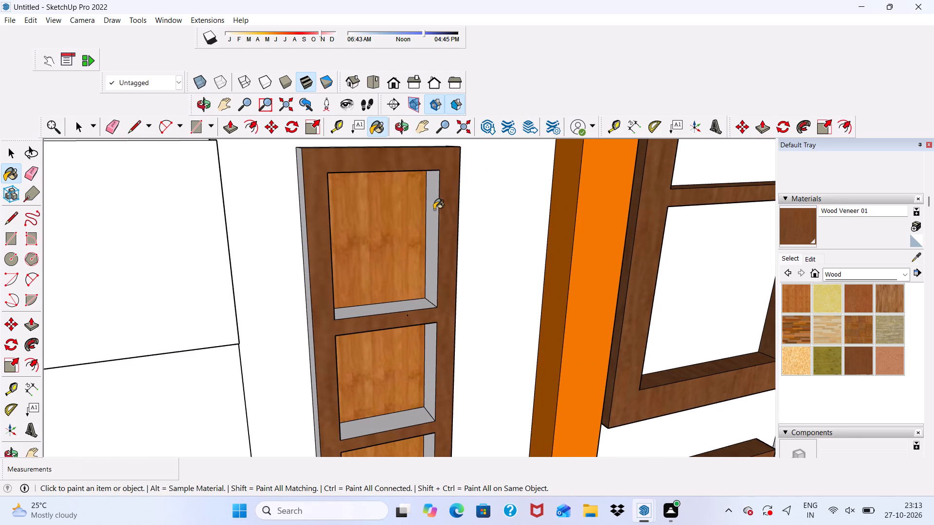
click(433, 211)
scroll(425, 299, up, 5)
click(411, 305)
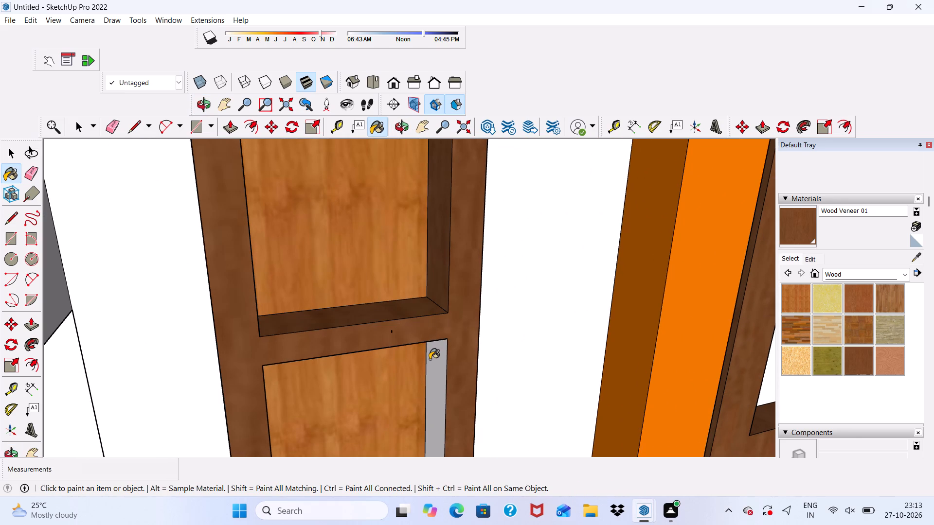
click(440, 362)
scroll(365, 192, down, 11)
scroll(382, 335, up, 7)
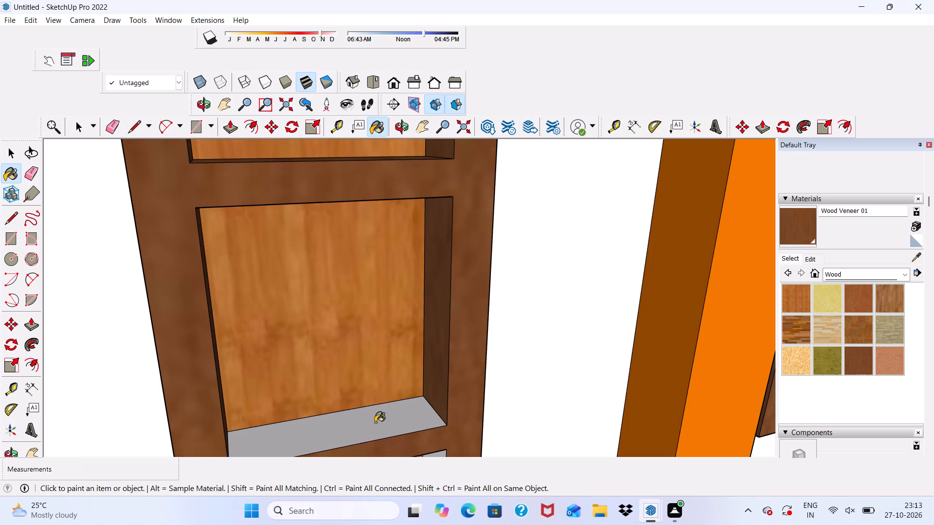
click(375, 422)
Paint the remaining inner side face and the sill of the narrow window's third opening from the top with Wood Veneer 01.
scroll(324, 243, down, 10)
scroll(413, 383, up, 6)
click(369, 349)
scroll(295, 159, down, 7)
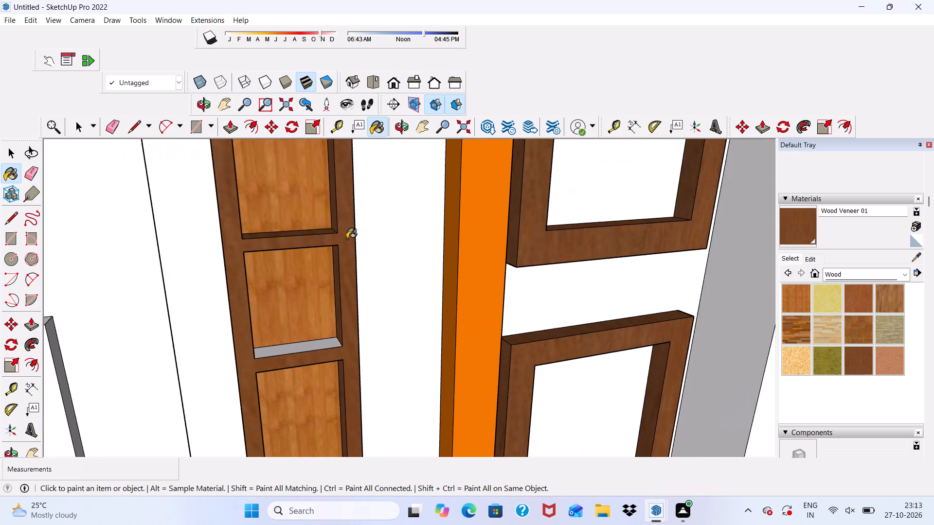
scroll(332, 366, up, 6)
click(316, 323)
Paint the inner top faces of all four openings in the narrow window with Wood Veneer 01.
scroll(319, 333, down, 4)
middle_drag(323, 345, 411, 168)
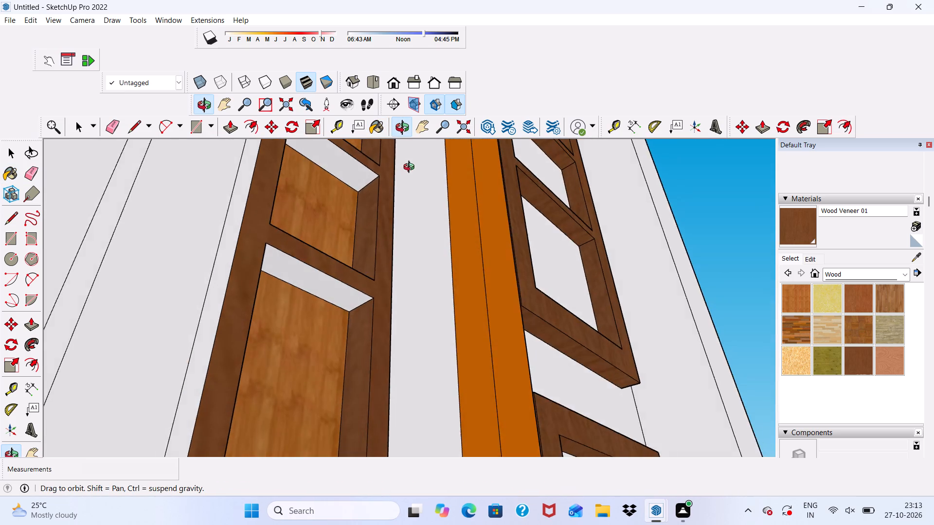
middle_drag(411, 168, 287, 117)
scroll(287, 123, up, 1)
scroll(293, 208, down, 6)
scroll(322, 167, up, 4)
click(322, 154)
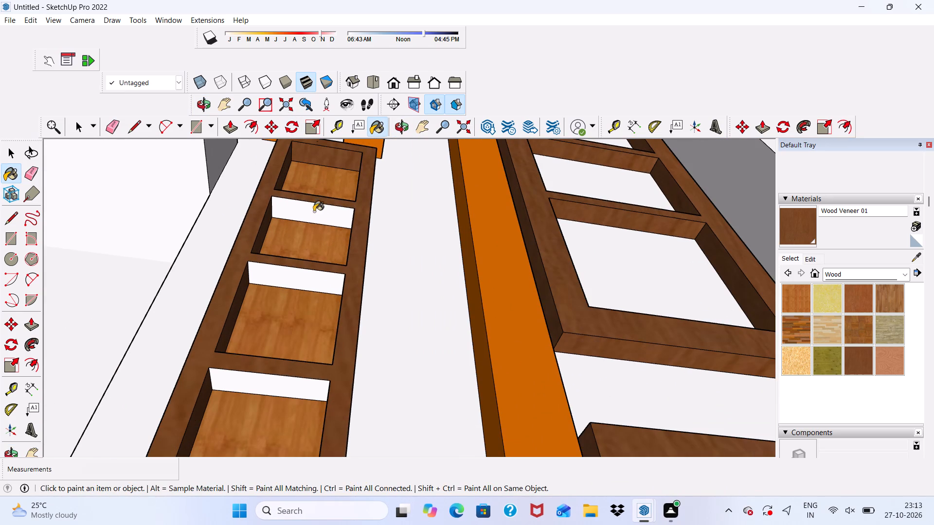
click(306, 205)
click(299, 277)
scroll(290, 339, down, 1)
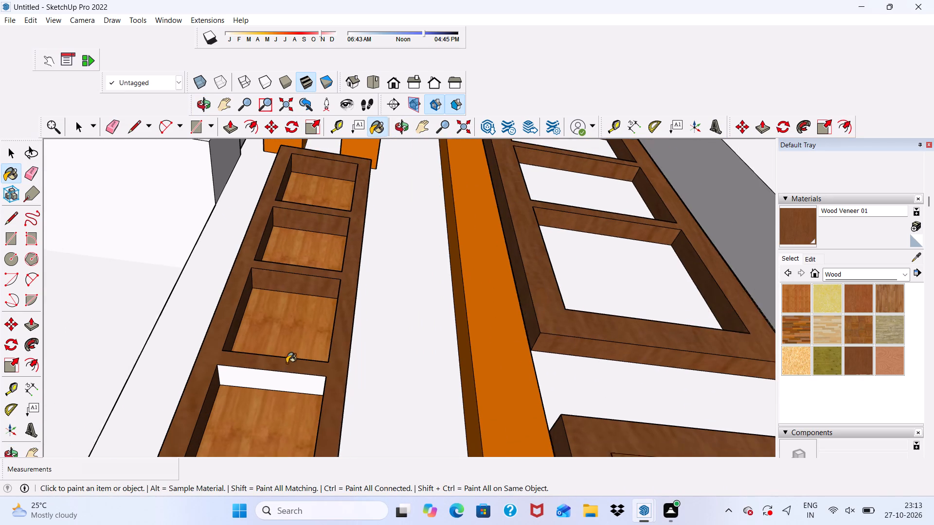
scroll(287, 363, down, 1)
click(287, 379)
Paint the bottom end, the balcony-side outer face and the top end of the narrow window's frame with Wood Veneer 01.
scroll(287, 230, down, 5)
middle_drag(279, 367, 279, 309)
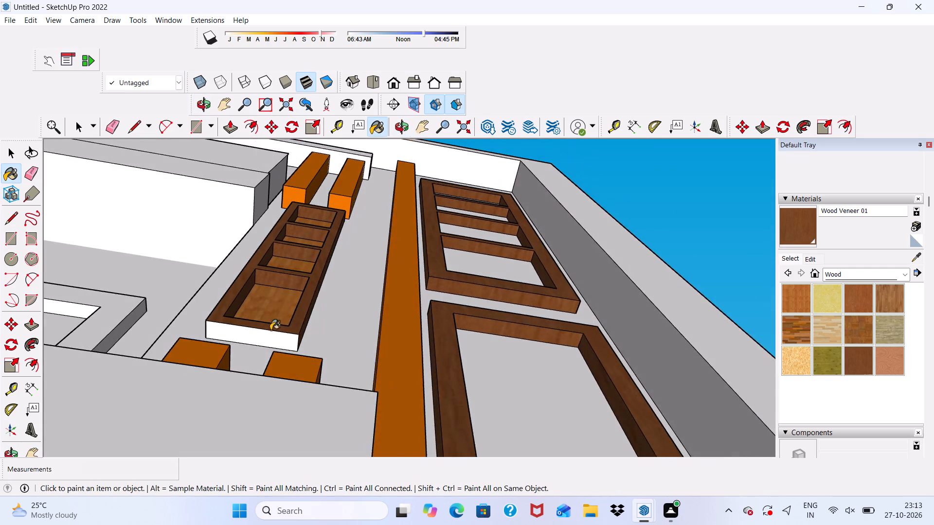
scroll(270, 330, up, 3)
click(267, 339)
middle_drag(267, 336, 396, 485)
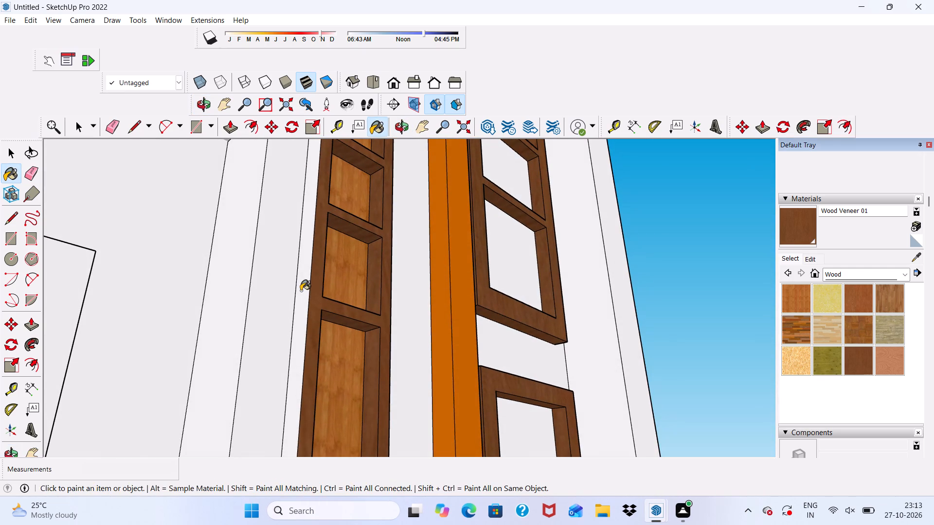
click(301, 290)
scroll(289, 298, down, 6)
middle_drag(322, 231, 330, 463)
scroll(276, 310, up, 5)
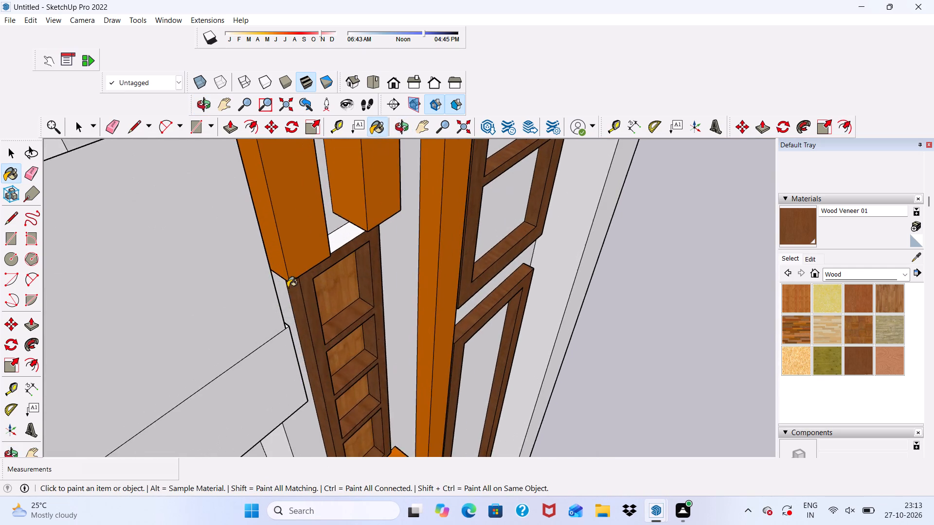
scroll(314, 255, up, 5)
click(359, 226)
scroll(359, 231, down, 4)
click(359, 226)
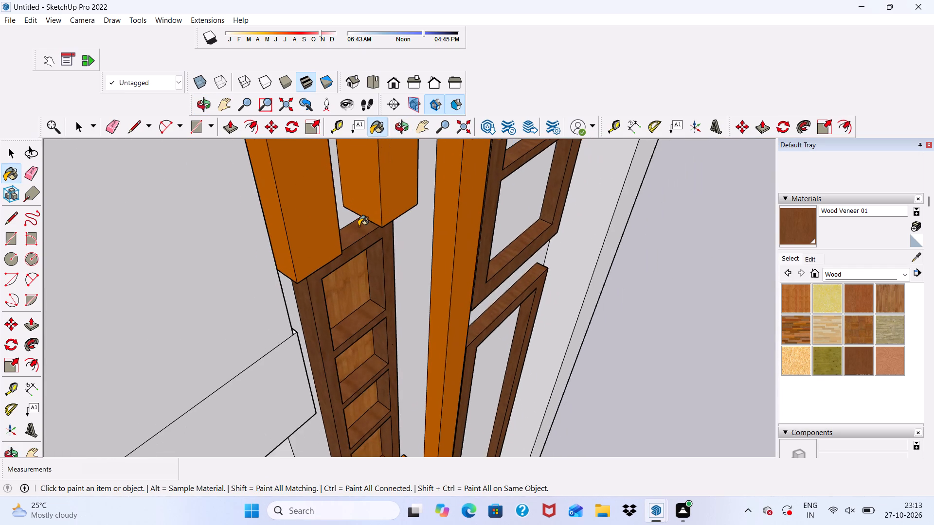
key(space)
Examine the painted narrow window together with the surrounding facade, shutter and door.
scroll(355, 260, down, 12)
middle_drag(382, 279, 222, 169)
scroll(317, 199, up, 1)
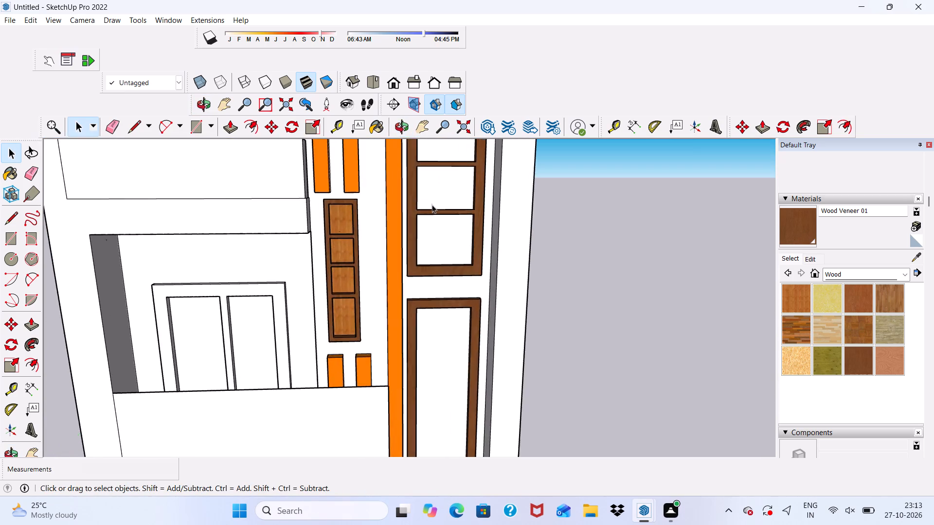
scroll(439, 252, down, 5)
scroll(387, 270, down, 1)
scroll(376, 243, up, 3)
scroll(395, 252, down, 1)
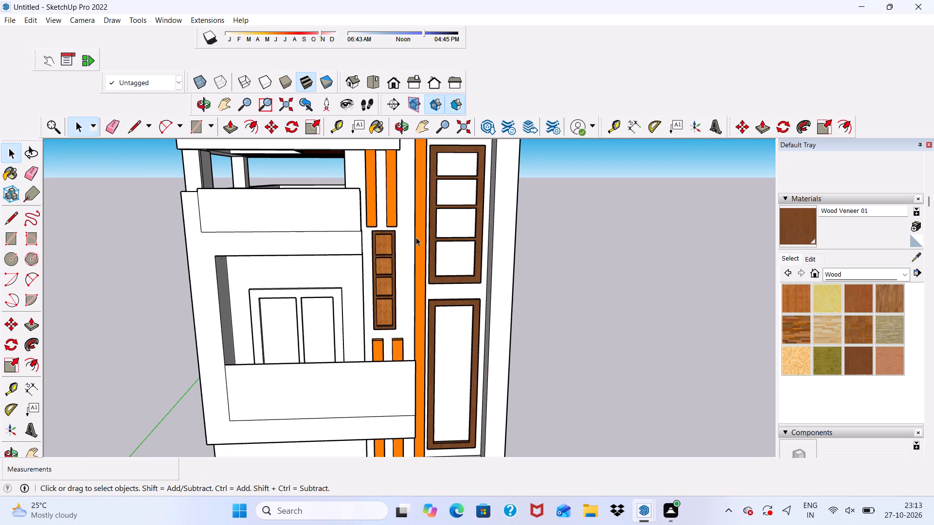
scroll(416, 237, down, 5)
scroll(389, 159, down, 6)
scroll(348, 236, up, 7)
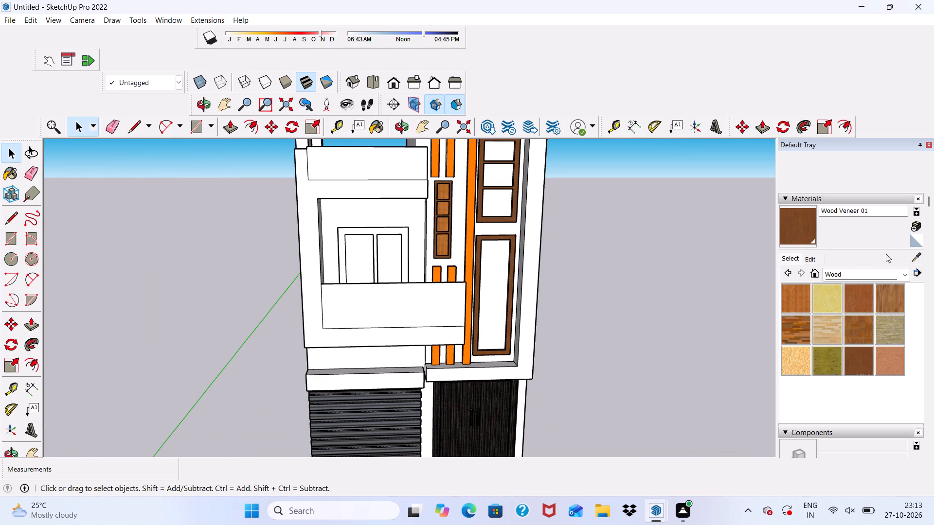
Paint the front face of the black-to-be-free balcony door frame with Color M09 from the Colors collection.
click(899, 271)
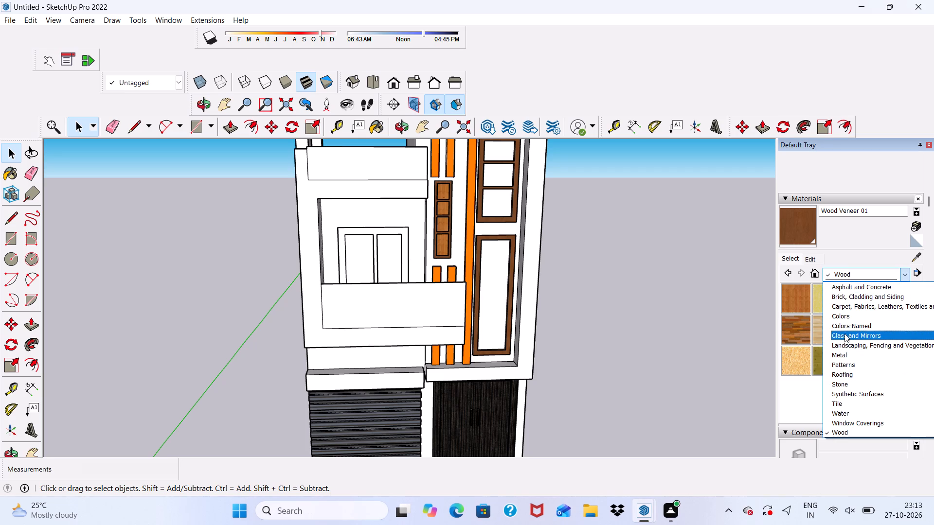
click(841, 318)
scroll(839, 317, down, 2)
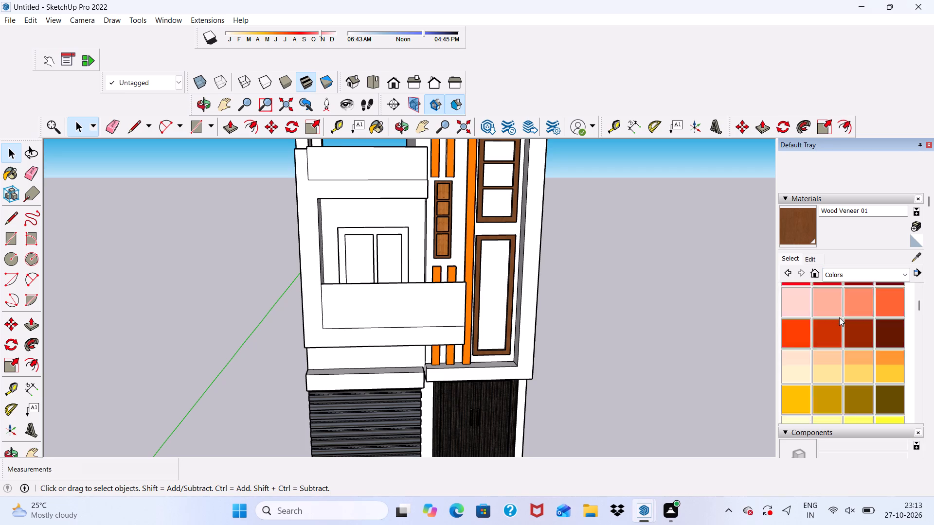
scroll(839, 317, down, 14)
scroll(825, 295, up, 1)
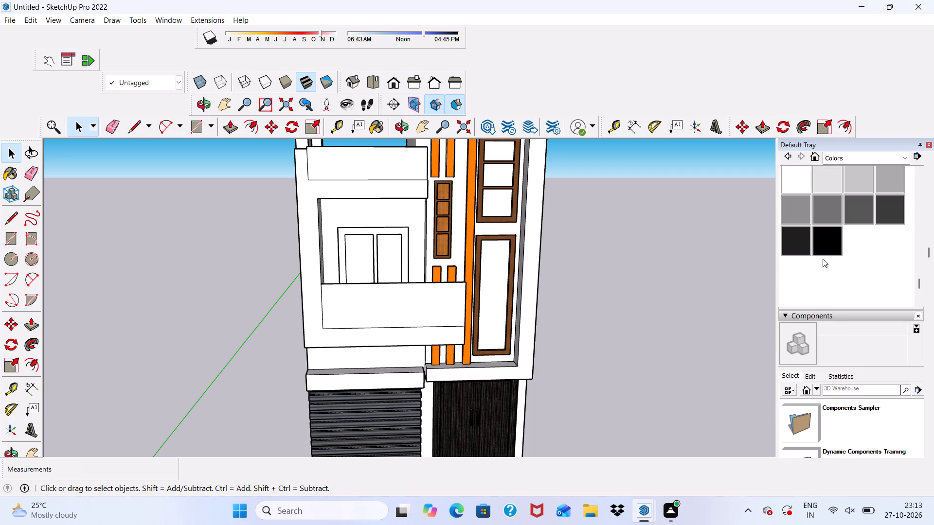
click(826, 241)
scroll(363, 256, up, 13)
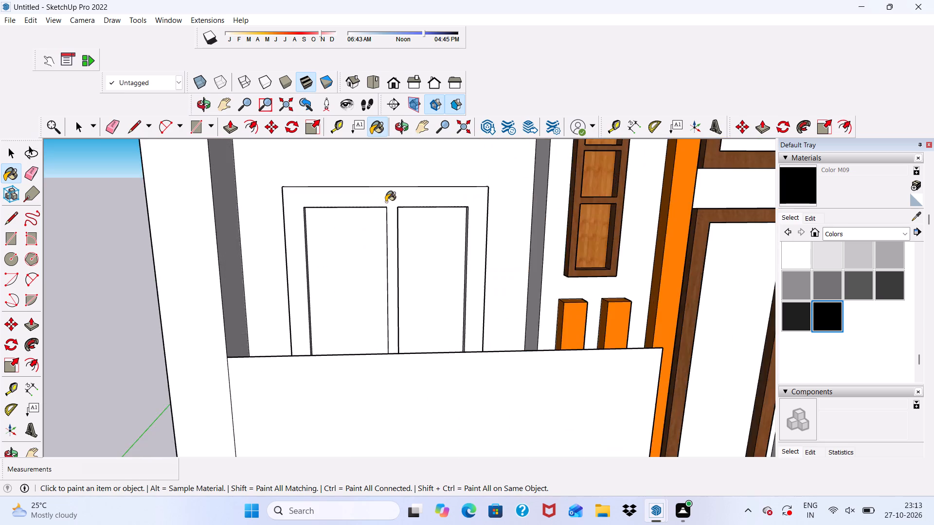
scroll(386, 202, up, 2)
click(386, 199)
Paint the inner side faces of the door frame's first opening and the inner top faces of both openings with Color M09.
middle_drag(391, 211, 327, 194)
scroll(277, 290, up, 9)
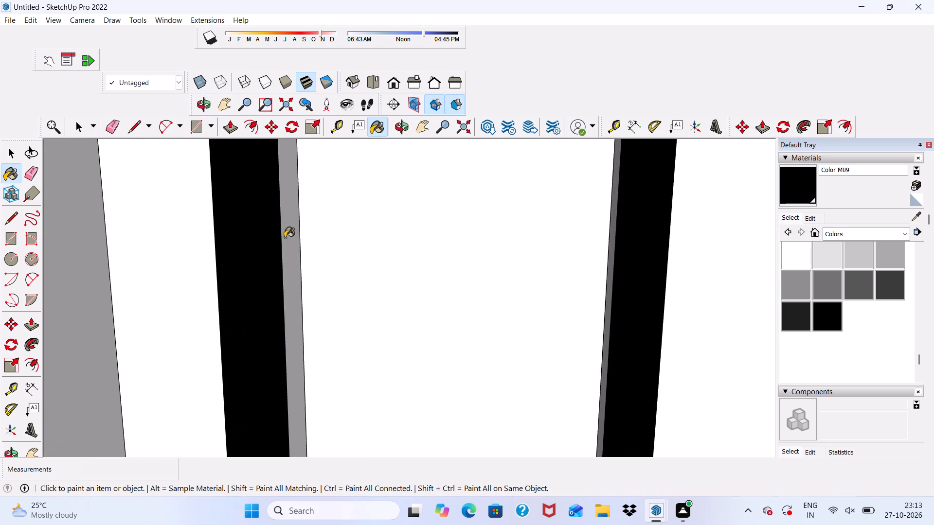
click(285, 235)
scroll(287, 255, down, 6)
middle_drag(329, 226, 350, 100)
scroll(352, 242, up, 6)
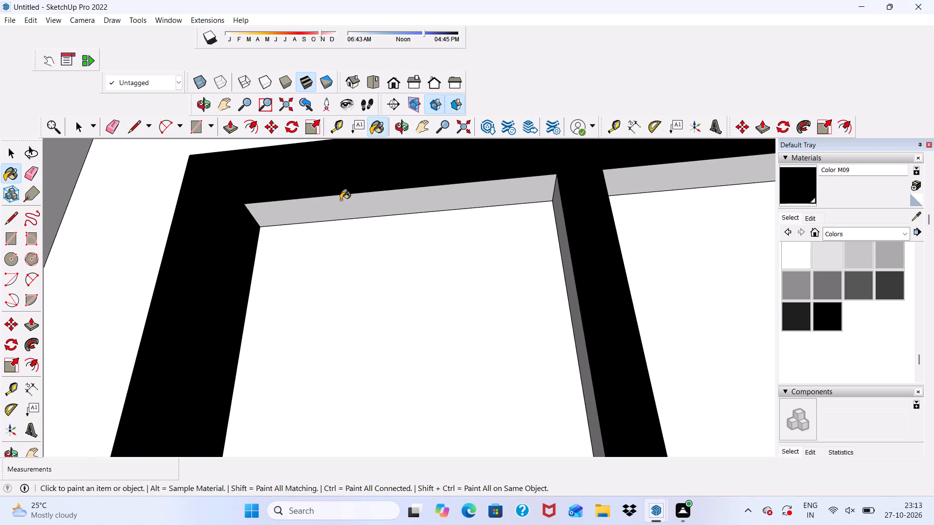
click(341, 200)
click(562, 232)
click(618, 186)
Paint the remaining inner side faces of the balcony door frame's second opening with Color M09.
scroll(527, 214, down, 4)
middle_drag(450, 317, 545, 392)
click(709, 330)
middle_drag(704, 328, 497, 394)
scroll(705, 331, down, 1)
scroll(573, 344, up, 4)
click(553, 330)
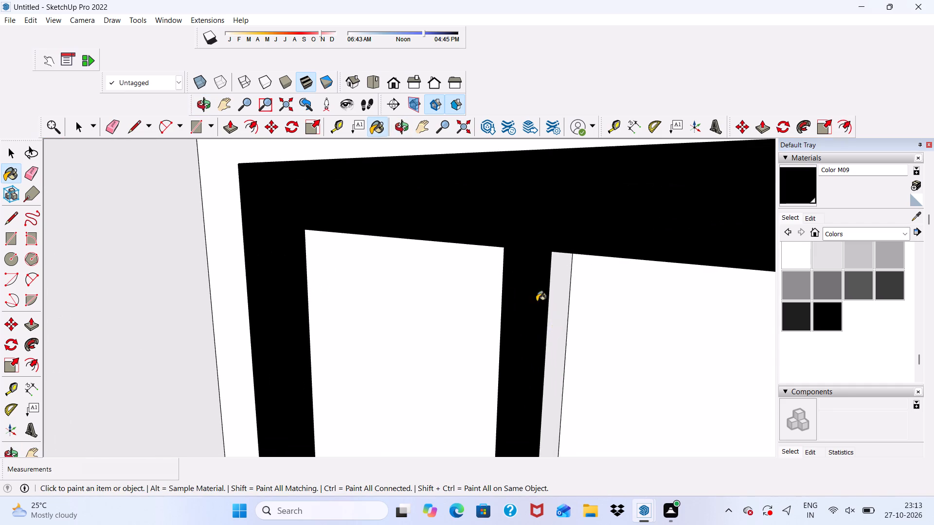
Paint the top face and both outer side faces of the balcony door frame with Color M09.
scroll(493, 274, down, 6)
middle_drag(512, 312, 541, 395)
scroll(491, 231, up, 2)
click(485, 215)
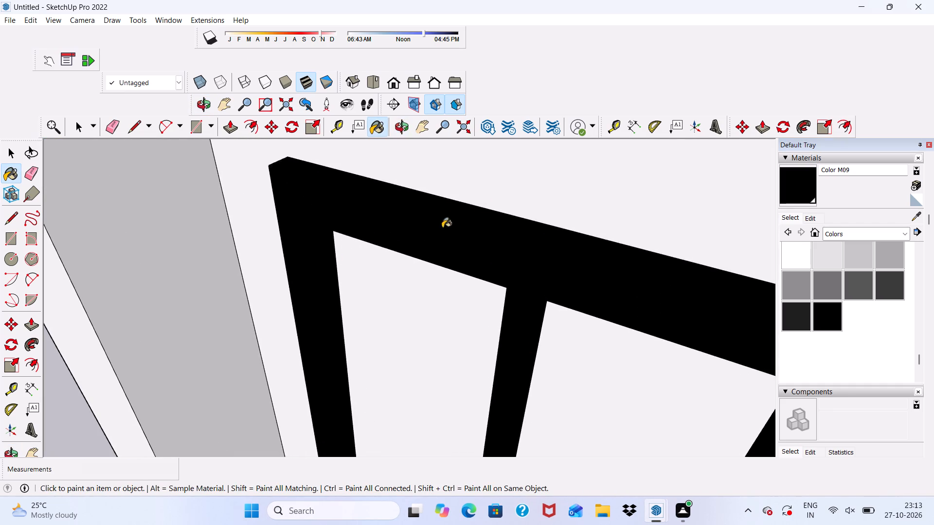
middle_drag(327, 269, 605, 217)
click(218, 258)
scroll(218, 258, up, 1)
scroll(213, 266, down, 6)
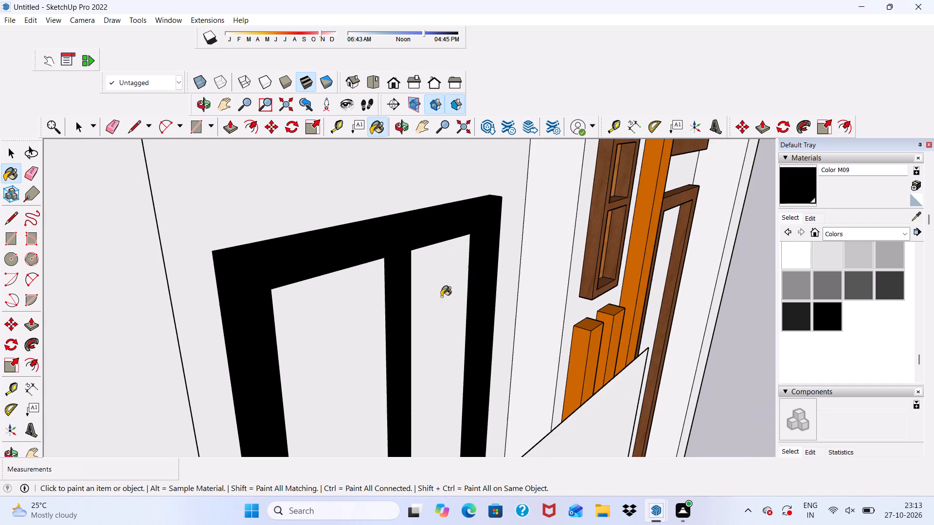
middle_drag(473, 298, 228, 324)
scroll(418, 293, up, 6)
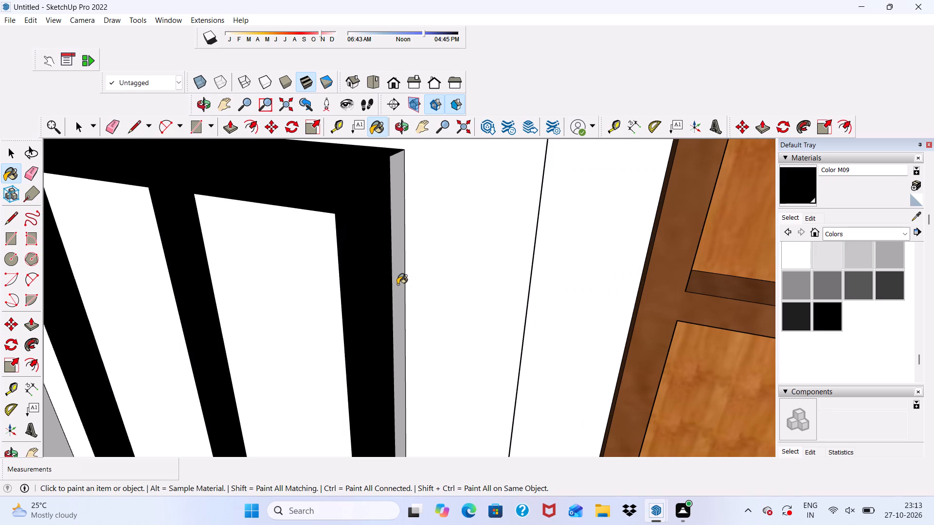
click(397, 284)
Examine the painted balcony door frame together with the whole house facade.
scroll(364, 199, down, 6)
scroll(211, 248, down, 12)
middle_drag(304, 299, 383, 213)
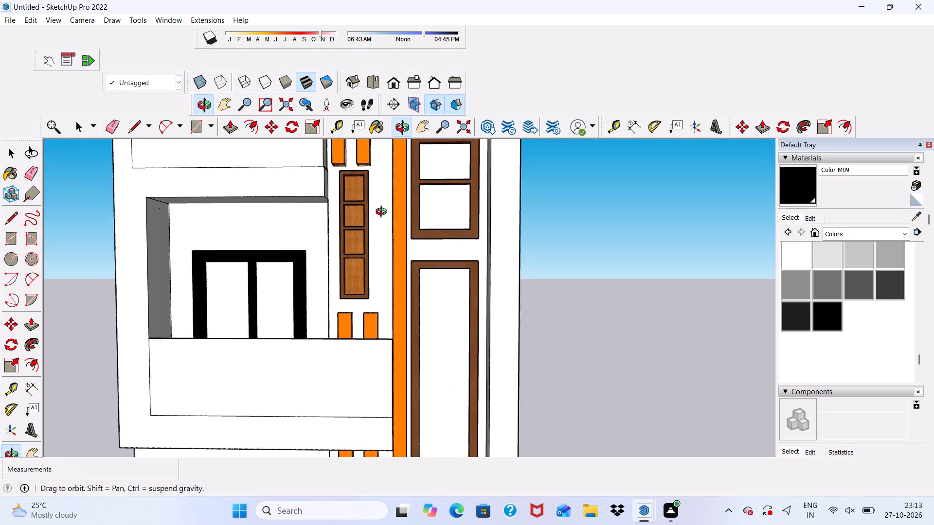
middle_drag(383, 213, 380, 210)
scroll(389, 215, up, 1)
scroll(384, 215, down, 16)
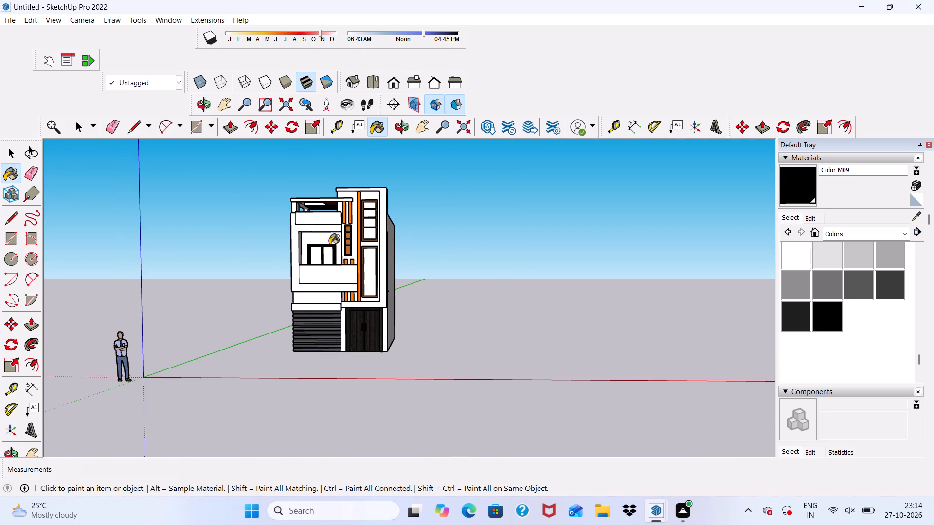
scroll(330, 247, down, 7)
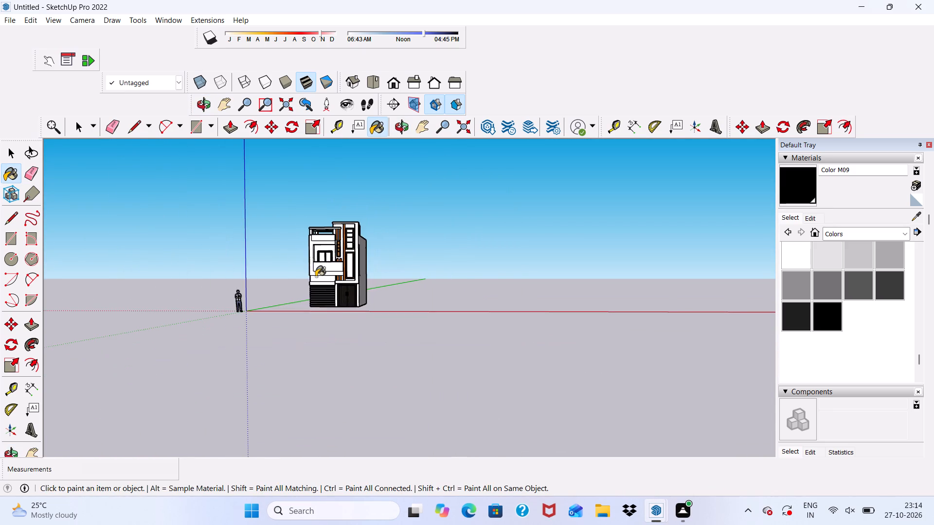
scroll(301, 289, down, 4)
scroll(320, 295, up, 12)
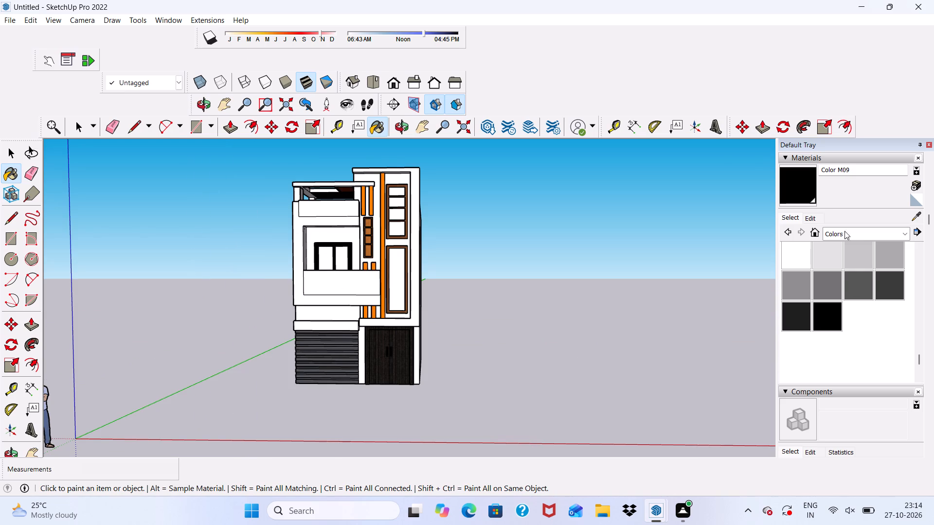
Paint the front panel of the lower balcony railing with Translucent Glass Gray from the Glass and Mirrors collection.
click(901, 231)
scroll(916, 308, up, 2)
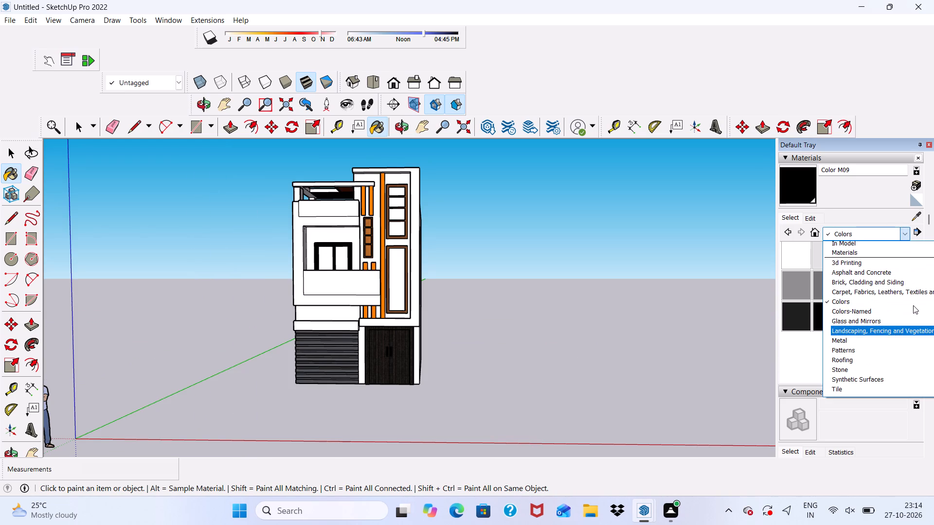
click(853, 322)
click(890, 291)
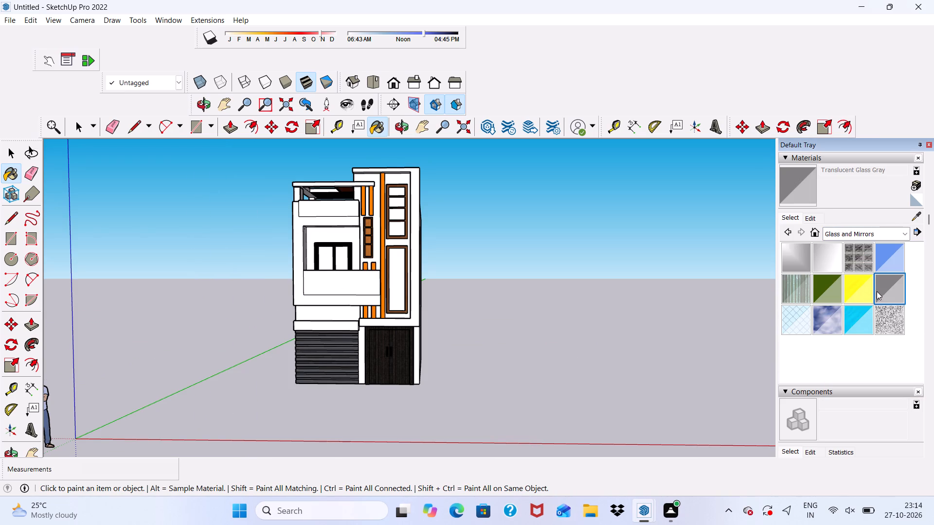
scroll(280, 323, up, 2)
scroll(340, 311, up, 5)
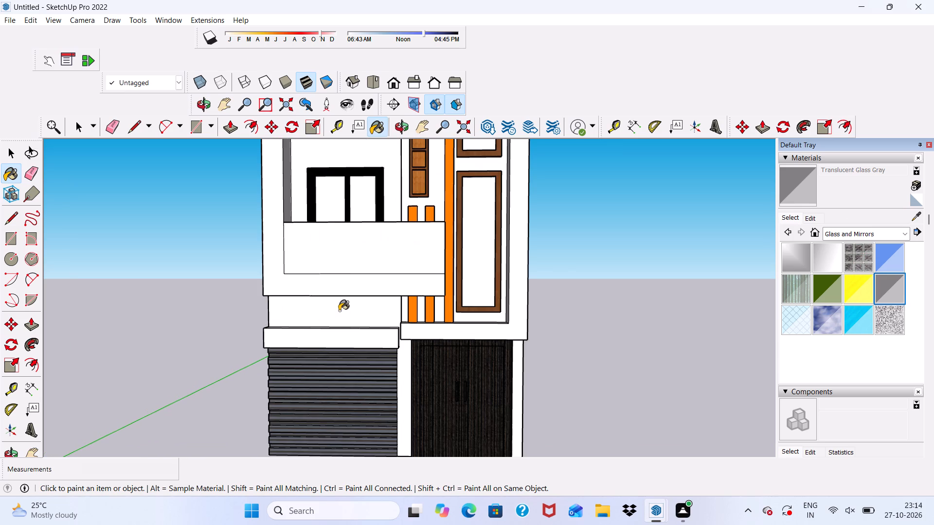
click(329, 237)
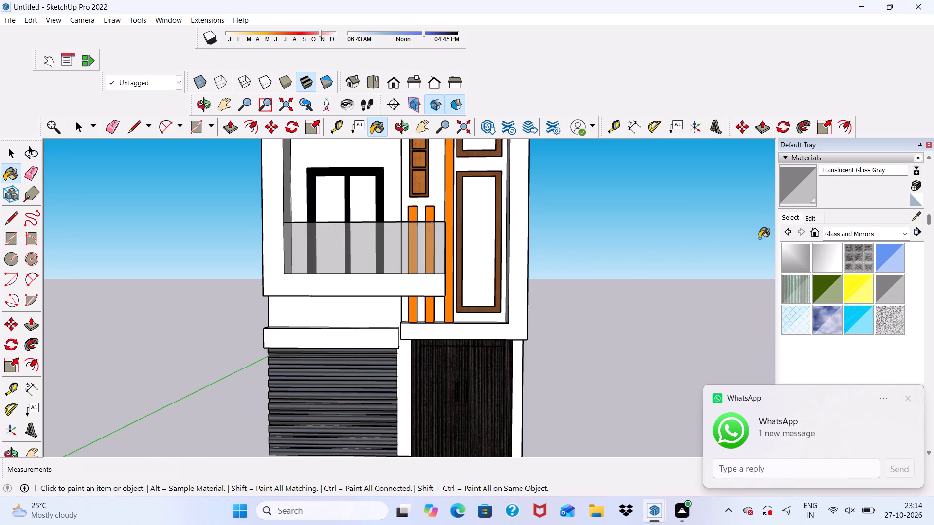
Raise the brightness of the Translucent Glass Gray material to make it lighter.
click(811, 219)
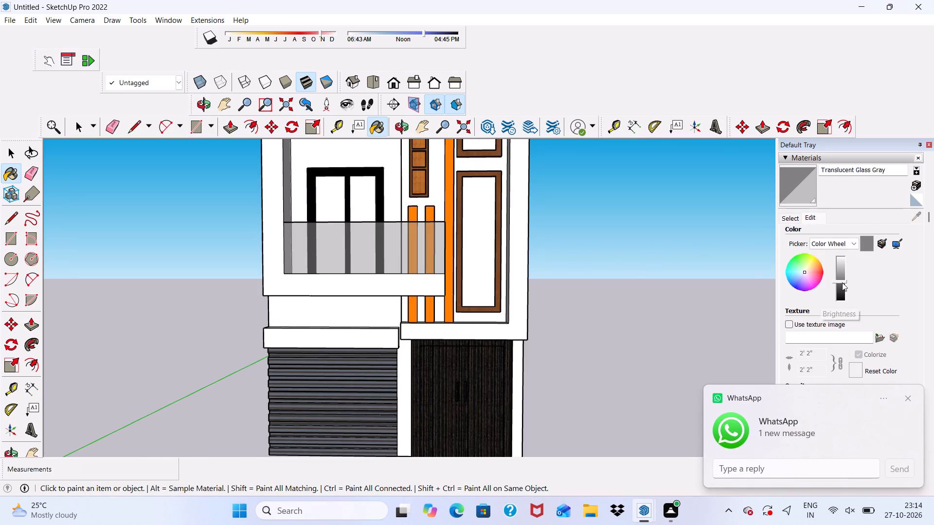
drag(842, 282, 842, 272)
Paint the upper balcony railing's front panel and its end face beside the orange strips with Translucent Glass Gray.
scroll(446, 261, up, 4)
scroll(374, 222, down, 12)
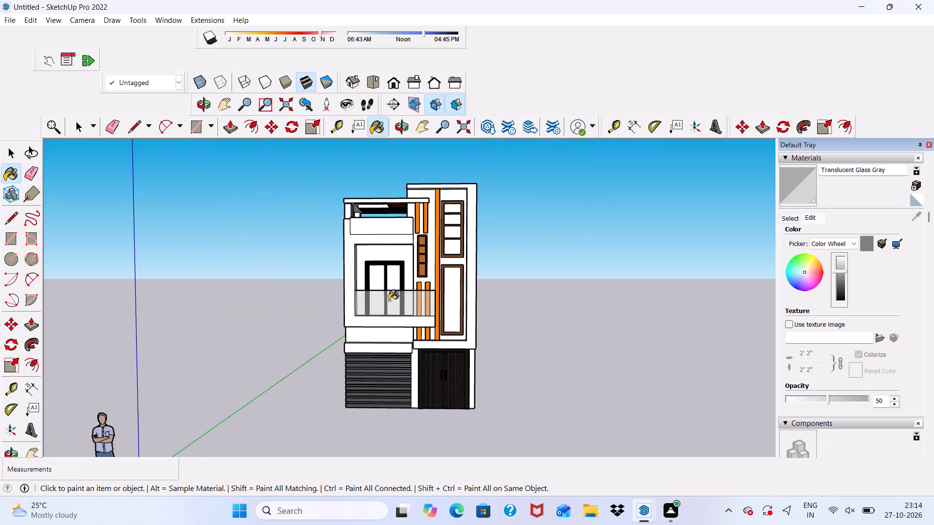
scroll(248, 203, up, 9)
click(439, 243)
scroll(389, 189, down, 7)
middle_drag(443, 260, 327, 340)
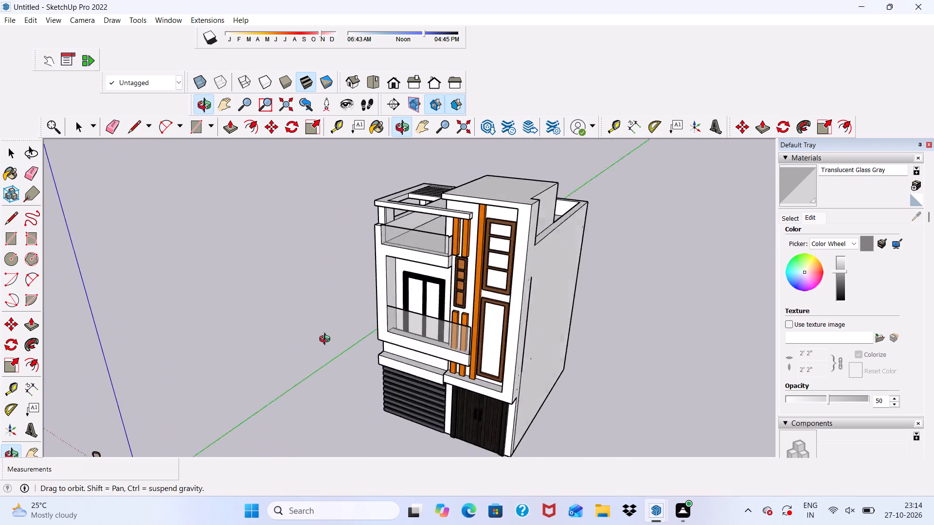
middle_drag(327, 340, 514, 333)
scroll(440, 259, up, 16)
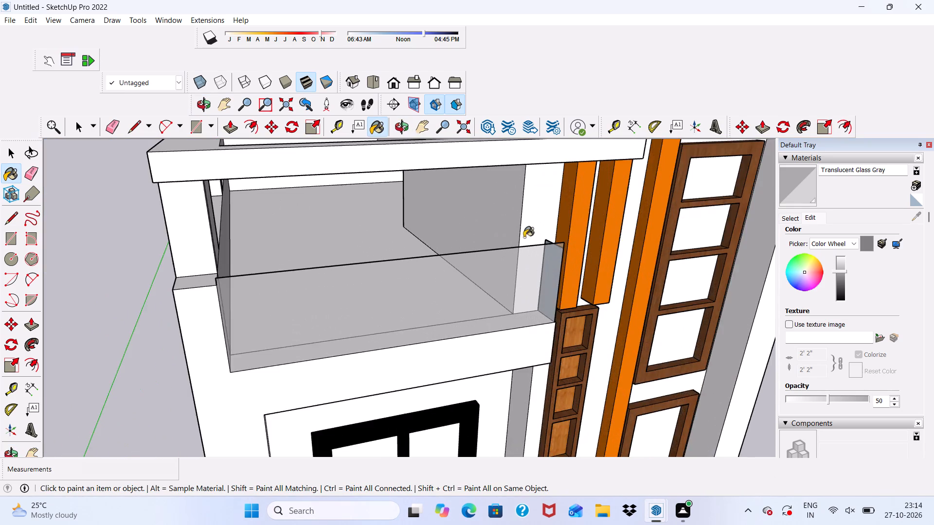
scroll(524, 237, up, 13)
click(577, 243)
Lower the brightness of the Translucent Glass Gray material to make the railings darker.
scroll(568, 211, down, 14)
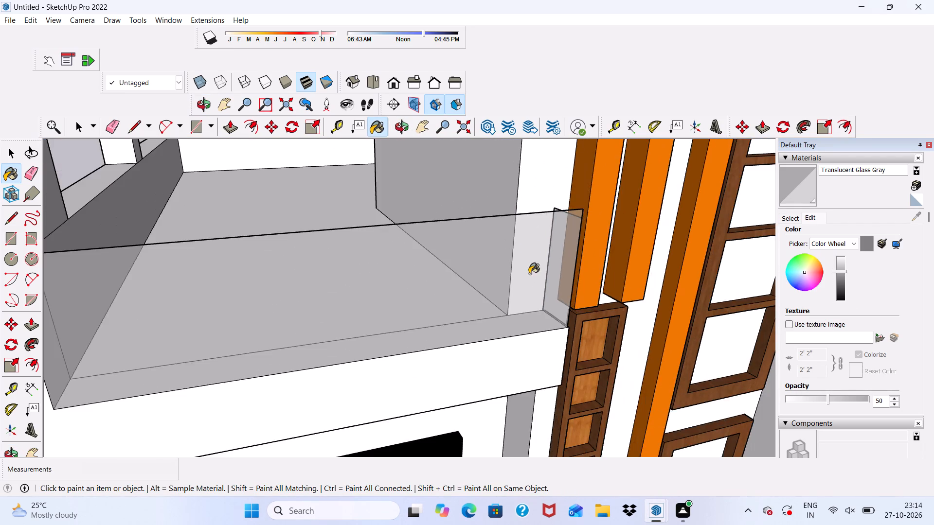
middle_drag(529, 274, 494, 194)
scroll(494, 194, up, 1)
scroll(393, 193, down, 9)
scroll(585, 270, up, 1)
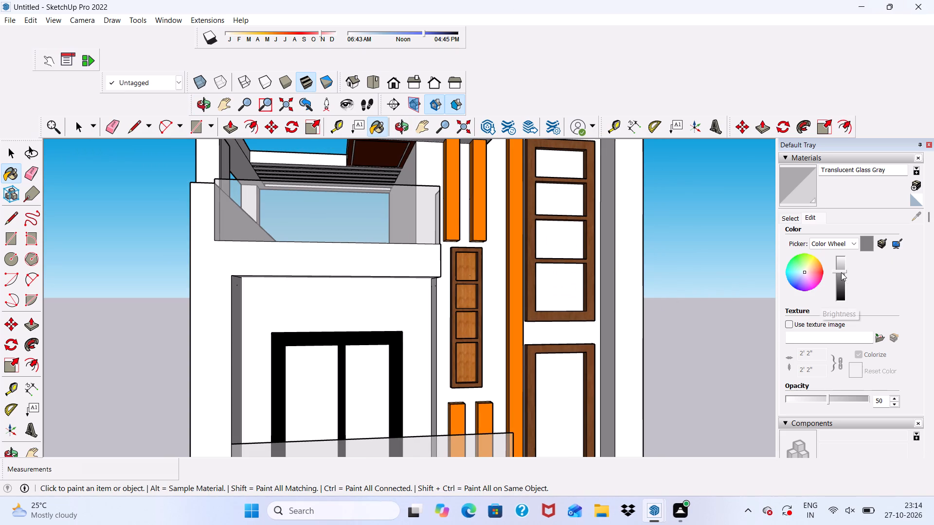
drag(841, 272, 842, 280)
Examine the darkened glass railings on both balconies and the whole house from several angles.
scroll(561, 305, down, 4)
scroll(471, 313, down, 1)
middle_drag(471, 313, 251, 375)
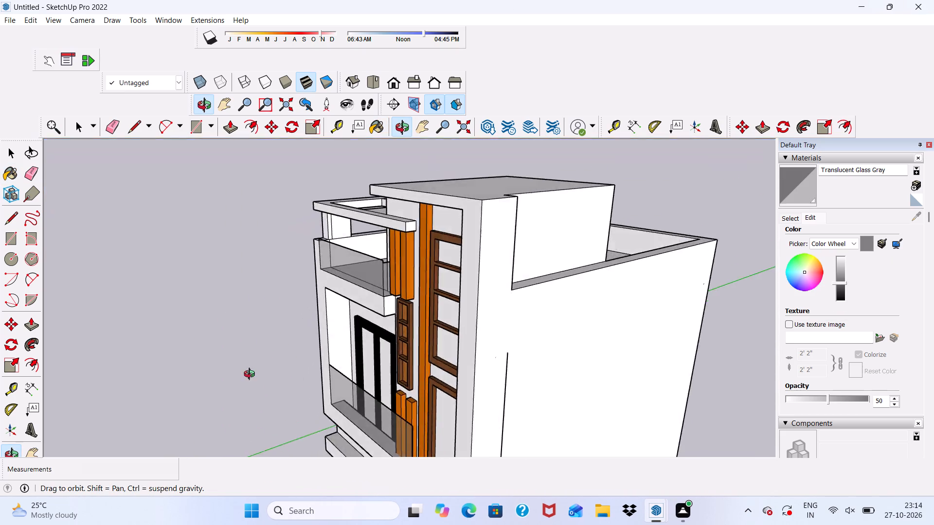
middle_drag(251, 375, 436, 380)
scroll(403, 326, down, 5)
middle_drag(411, 431, 327, 442)
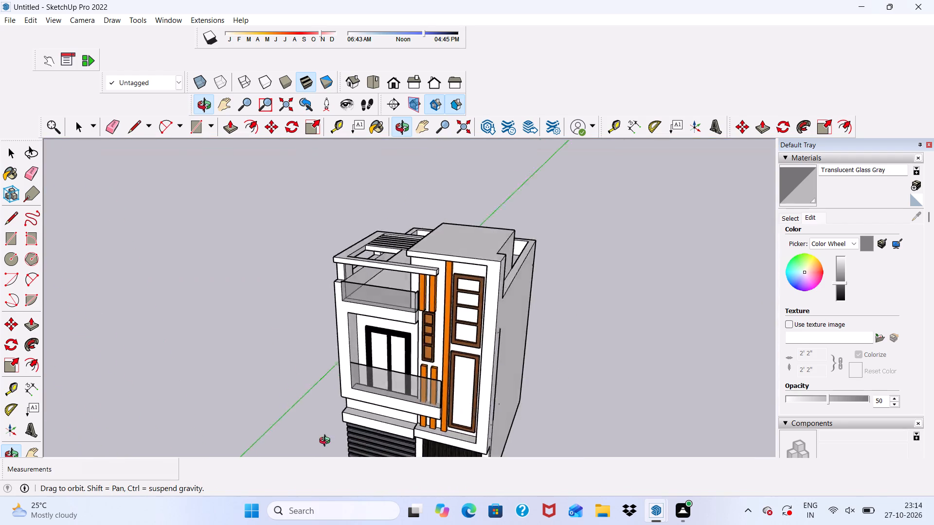
middle_drag(327, 442, 244, 384)
middle_drag(396, 377, 567, 362)
scroll(567, 365, up, 2)
scroll(467, 320, down, 5)
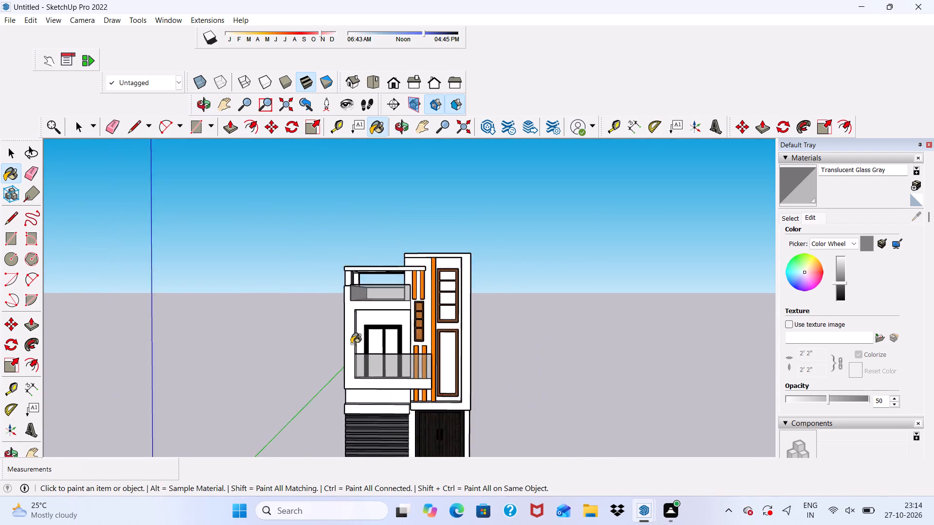
scroll(351, 343, up, 4)
key(space)
scroll(389, 324, up, 4)
scroll(374, 264, down, 6)
middle_drag(407, 351, 442, 321)
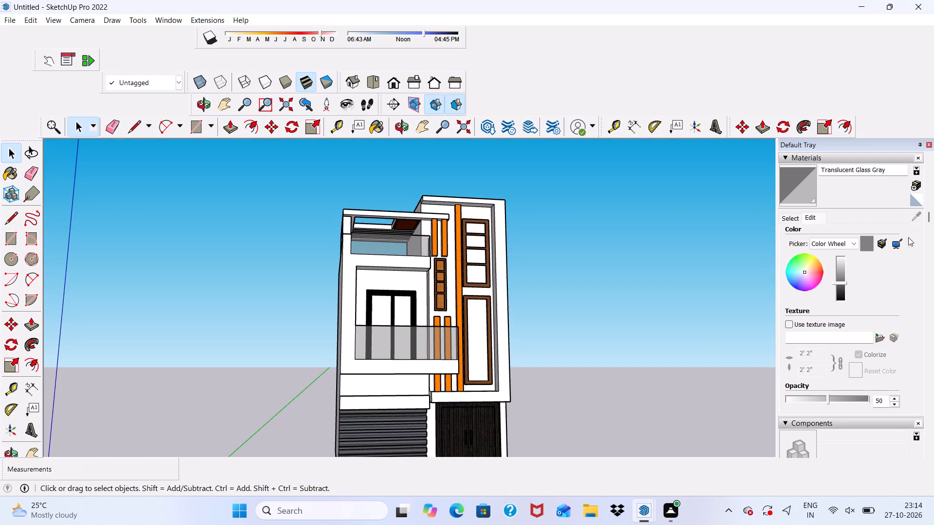
Paint both panes of the balcony door with Translucent Glass Blue.
click(810, 218)
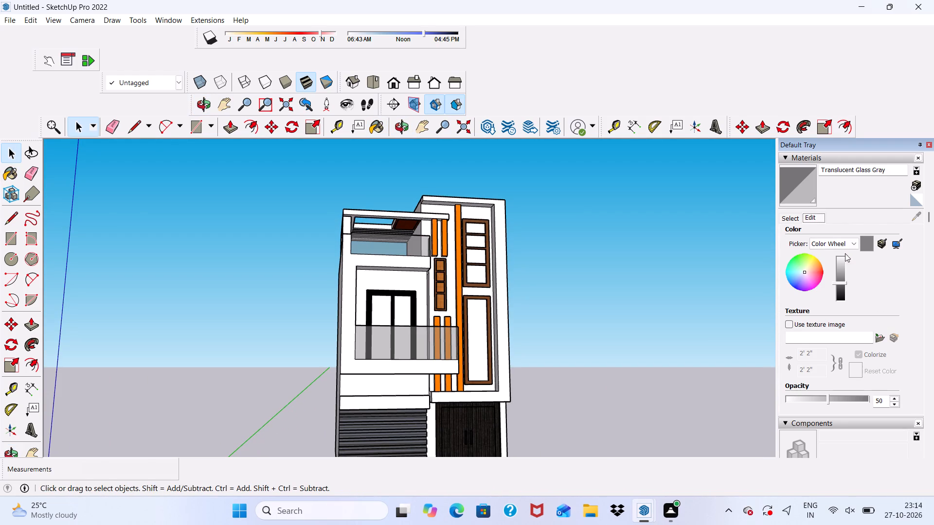
click(796, 219)
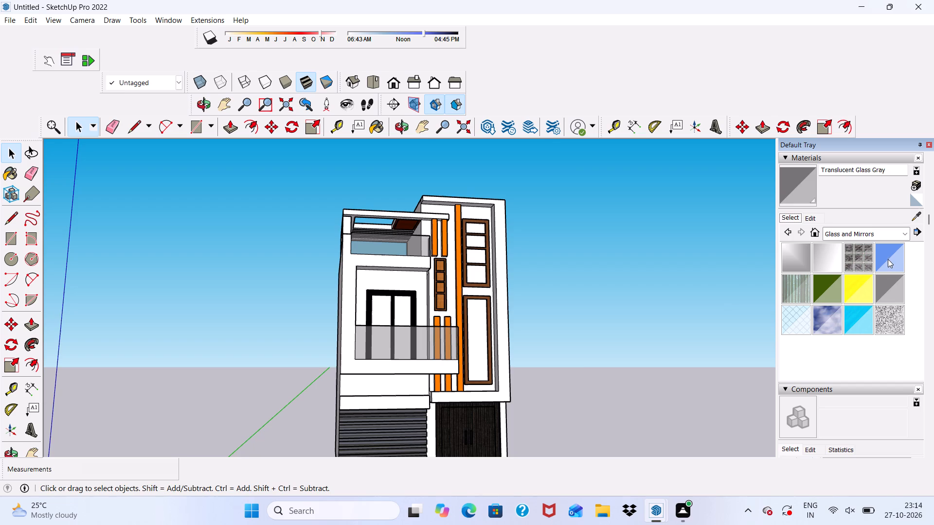
click(888, 259)
scroll(405, 322, up, 10)
click(374, 290)
click(431, 300)
scroll(345, 262, down, 5)
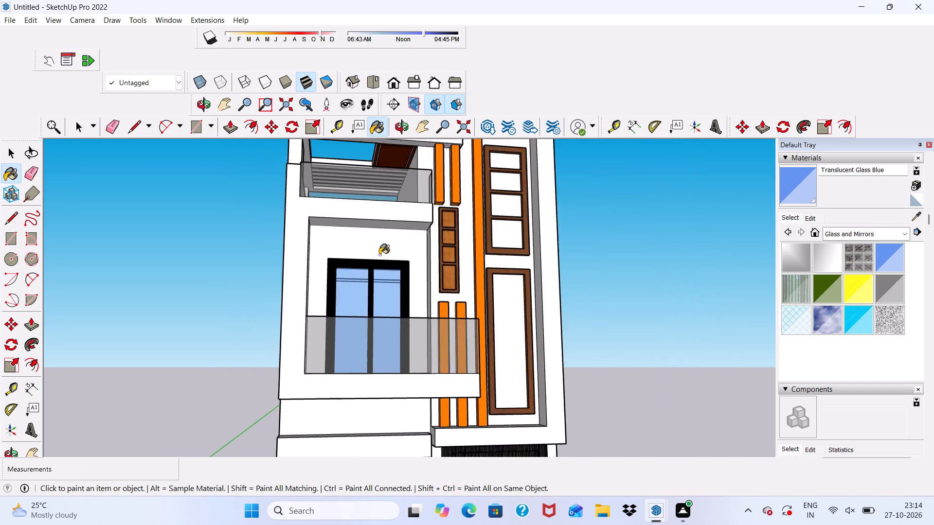
Paint the pane of the tall lower wood-framed window with Translucent Glass Gray.
scroll(379, 255, down, 3)
middle_drag(385, 282, 337, 333)
scroll(359, 311, up, 1)
scroll(430, 284, down, 5)
scroll(494, 333, up, 4)
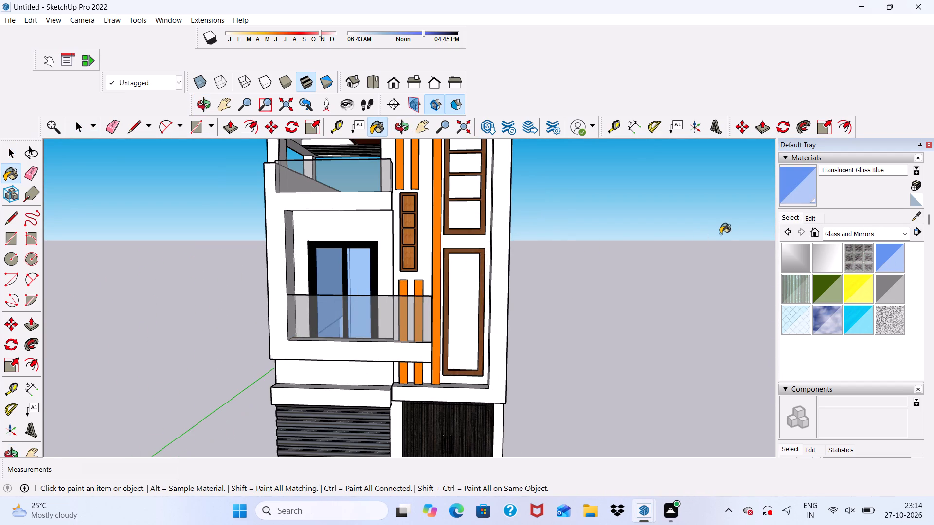
scroll(843, 337, down, 3)
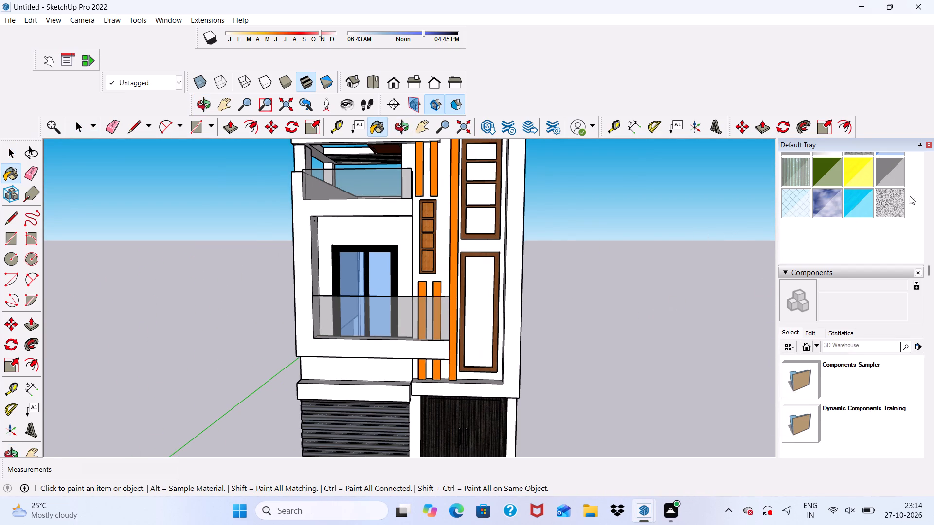
click(886, 169)
scroll(562, 265, up, 5)
click(456, 279)
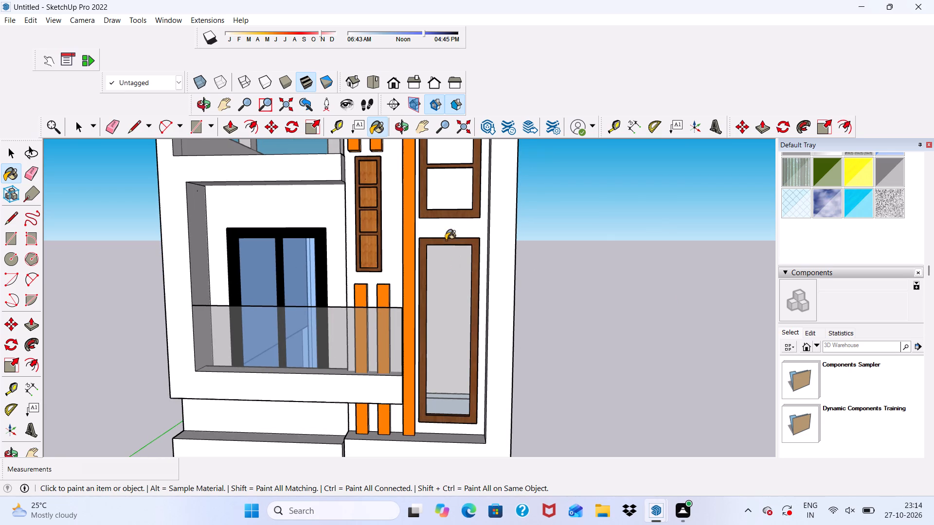
Paint the four panes of the upper wood-framed window with Translucent Glass Gray.
click(441, 178)
scroll(446, 209, down, 5)
scroll(466, 187, up, 6)
click(464, 184)
scroll(444, 189, down, 6)
scroll(450, 180, up, 5)
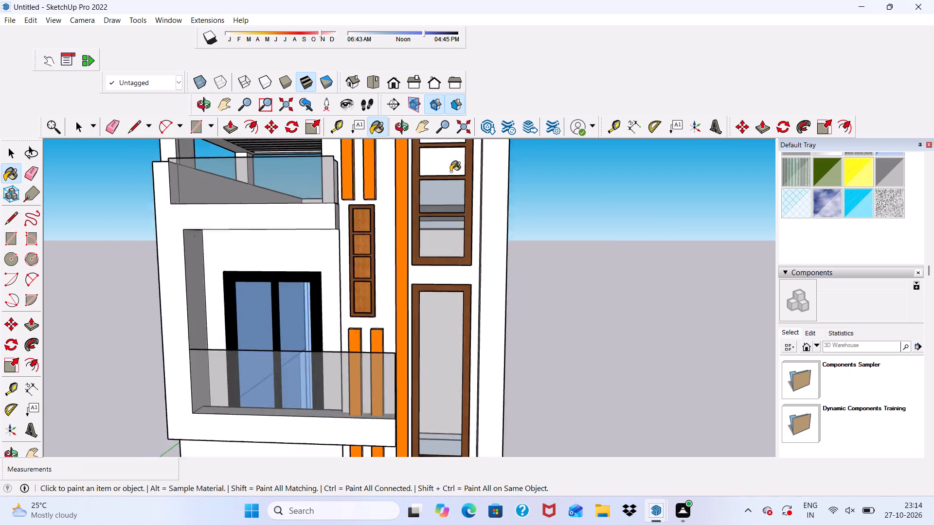
scroll(450, 172, up, 1)
drag(447, 156, 447, 162)
scroll(448, 224, down, 11)
scroll(463, 229, up, 6)
click(459, 204)
scroll(549, 299, up, 5)
scroll(831, 193, up, 3)
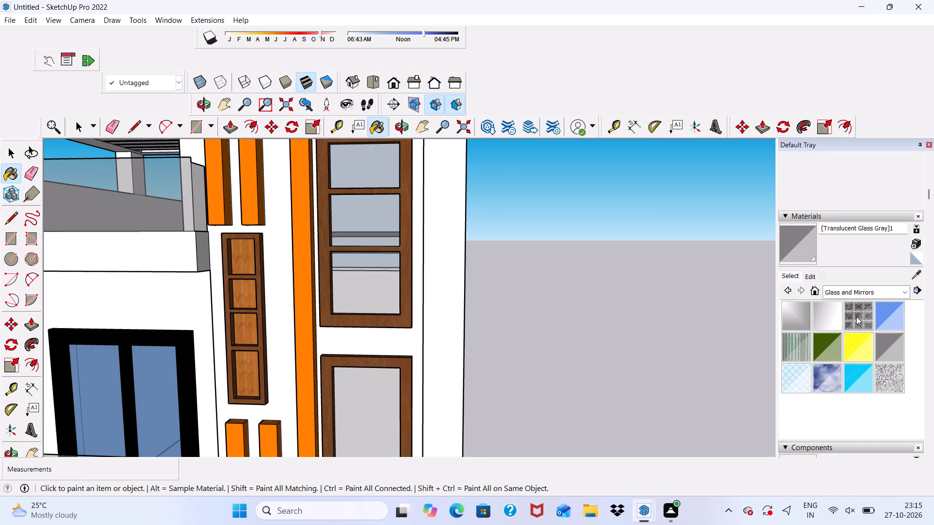
Lower the brightness of the Translucent Glass Gray material slightly to darken the window panes and railings.
click(810, 276)
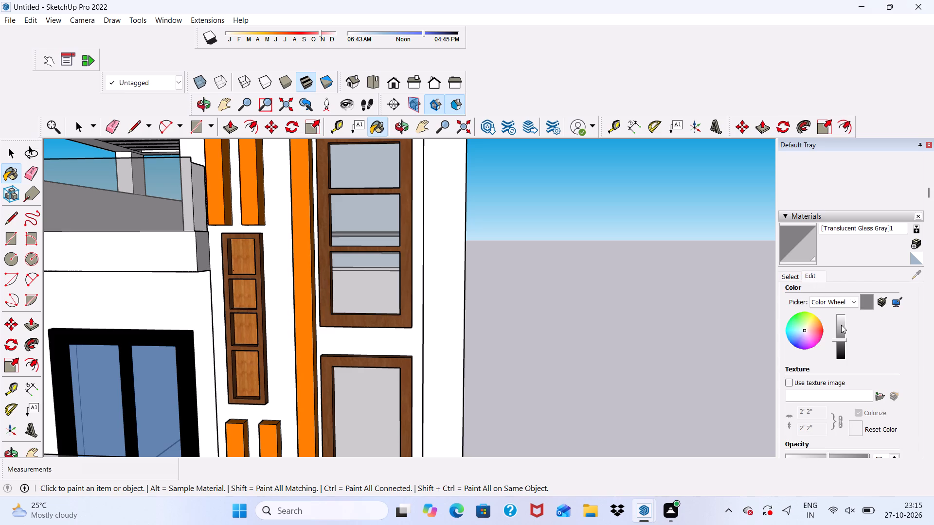
click(841, 338)
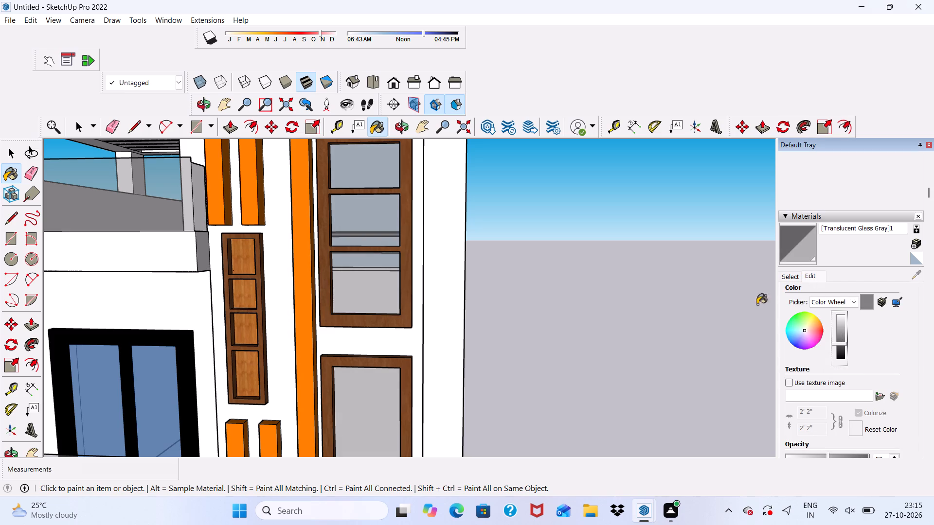
Examine the darkened window panes and railings across the facade.
scroll(679, 310, down, 5)
scroll(454, 256, up, 2)
scroll(428, 245, down, 6)
middle_drag(492, 291, 525, 272)
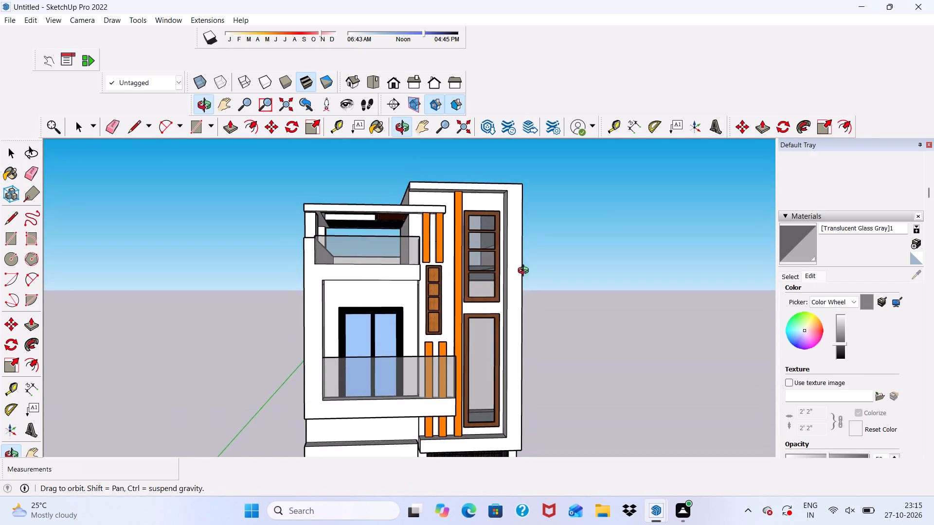
scroll(525, 269, down, 3)
key(space)
scroll(470, 198, up, 1)
scroll(457, 194, down, 6)
scroll(466, 227, up, 12)
scroll(472, 219, down, 2)
Push/Pull the end face of the tower's roof overhang outward past the side wall by about 3 3/8".
middle_drag(486, 249, 488, 254)
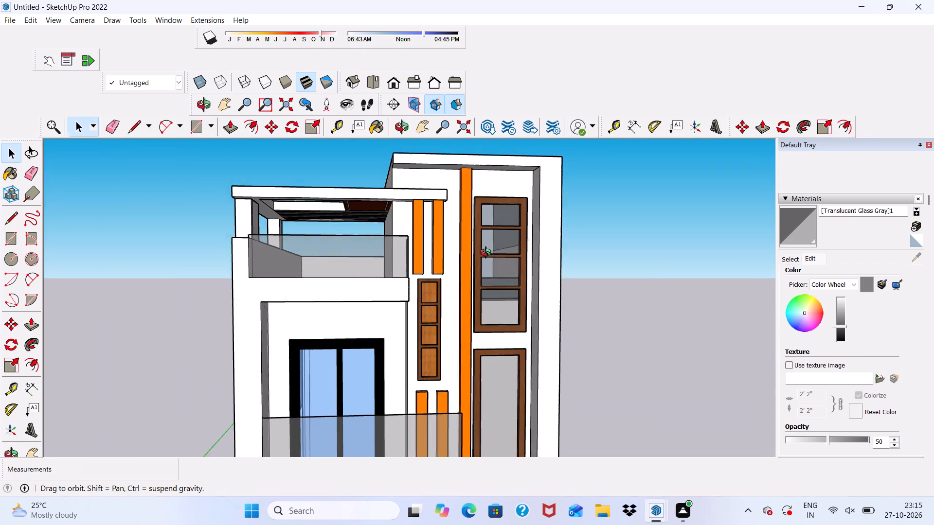
middle_drag(488, 254, 623, 350)
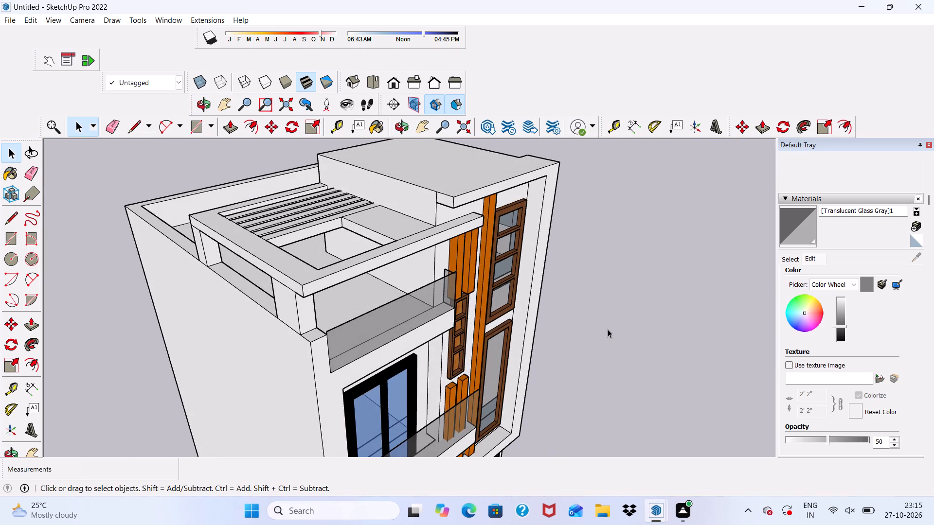
scroll(436, 231, up, 8)
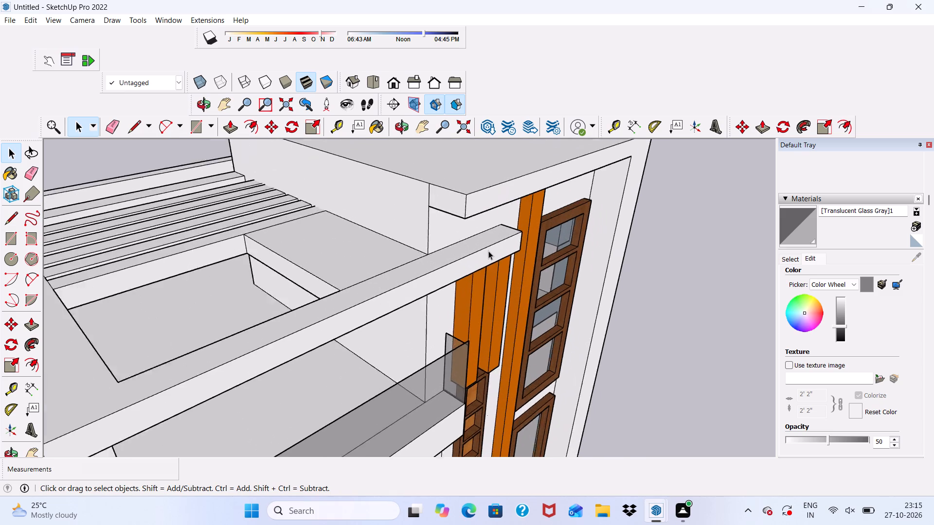
scroll(488, 251, up, 3)
click(433, 183)
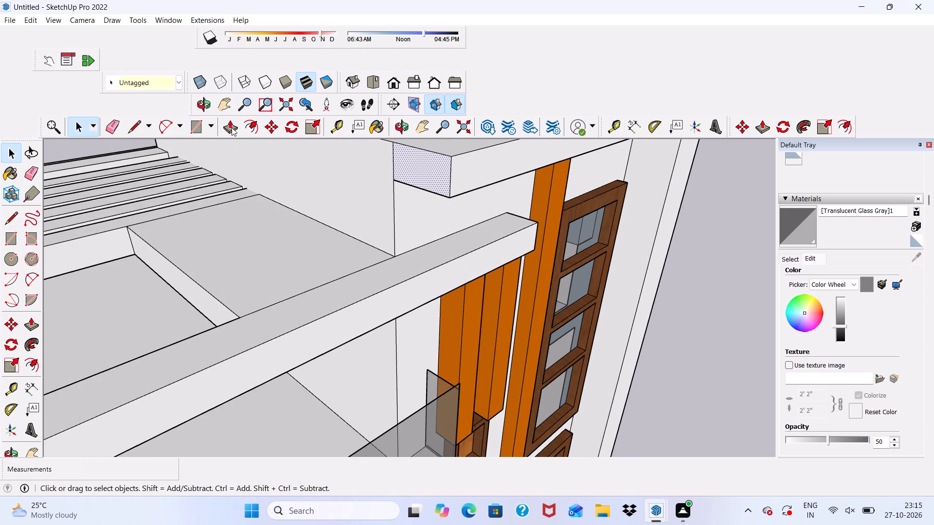
click(229, 127)
click(426, 174)
click(408, 173)
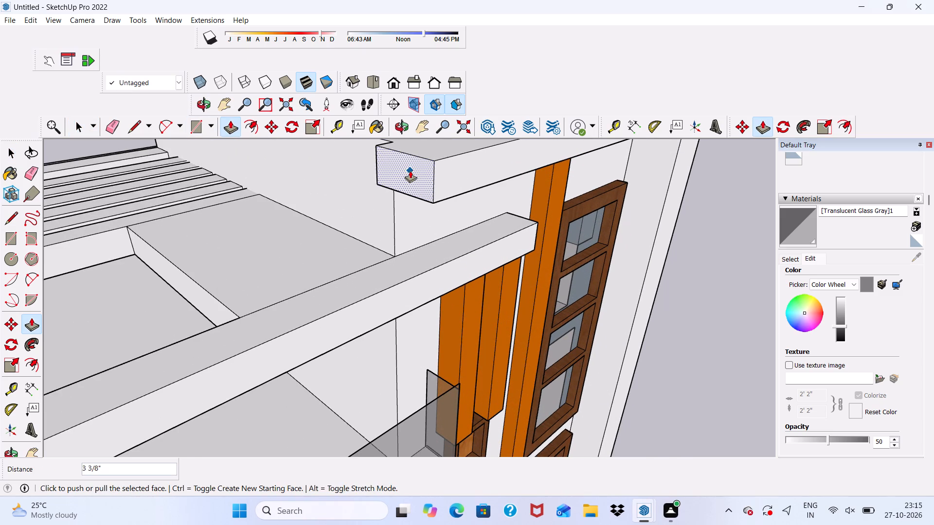
Push/Pull the rear face of the roof overhang's projecting end about 9' 3/4" along the tower wall to its back corner.
scroll(397, 207, down, 2)
middle_drag(400, 217, 675, 202)
scroll(521, 195, down, 5)
scroll(528, 180, up, 7)
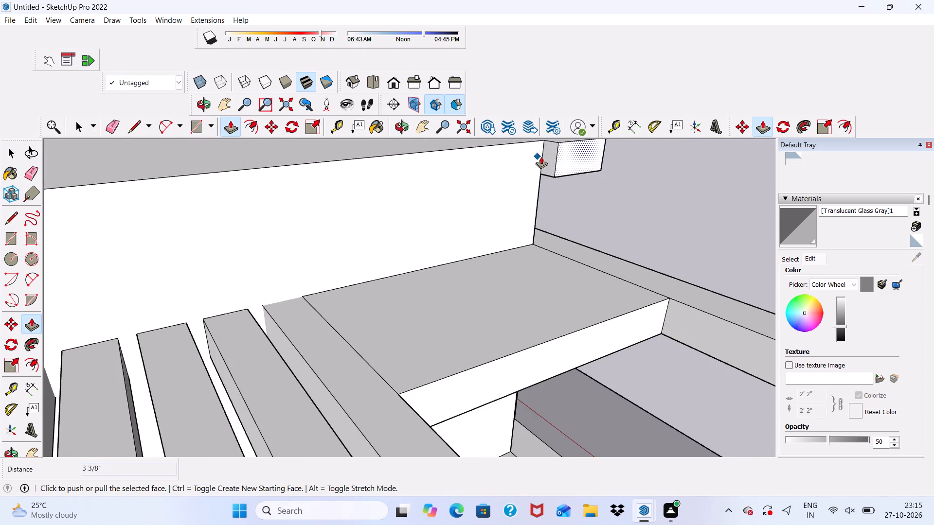
scroll(555, 174, down, 2)
key(space)
scroll(576, 159, up, 4)
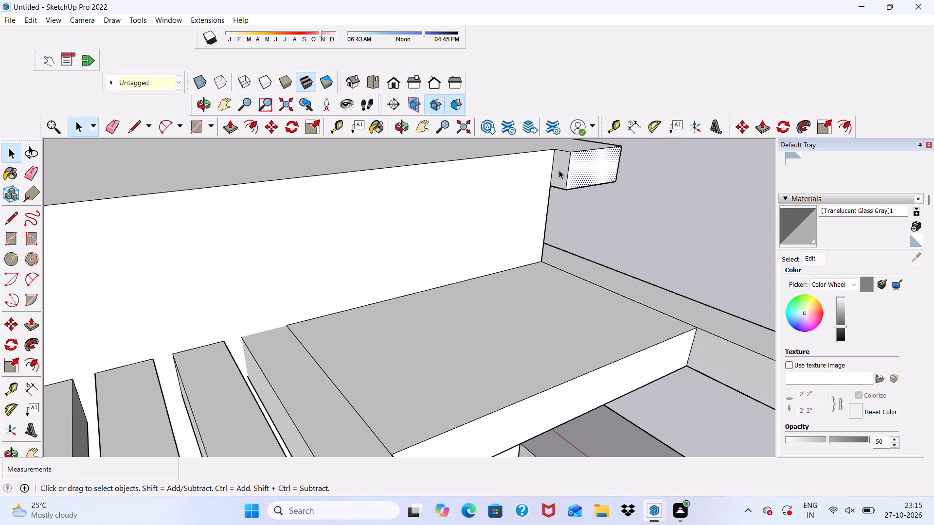
click(559, 170)
click(230, 124)
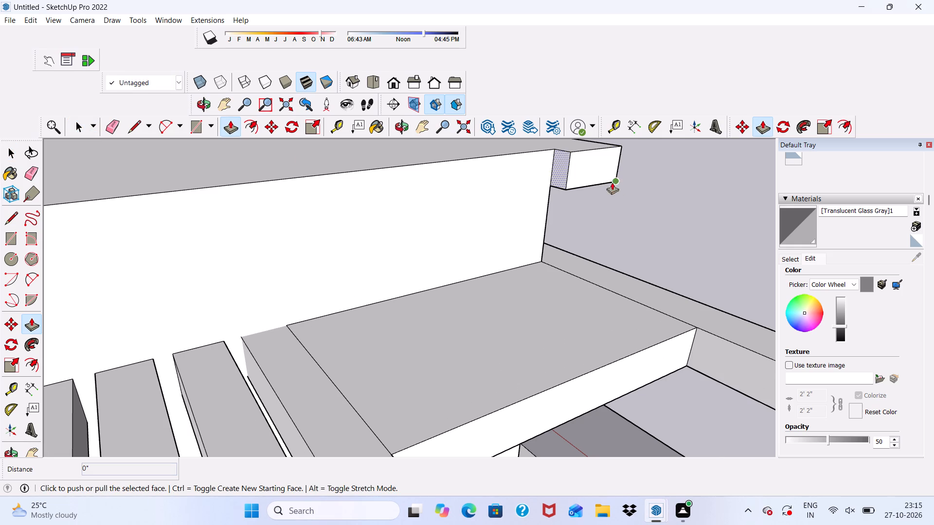
click(563, 165)
scroll(475, 190, down, 15)
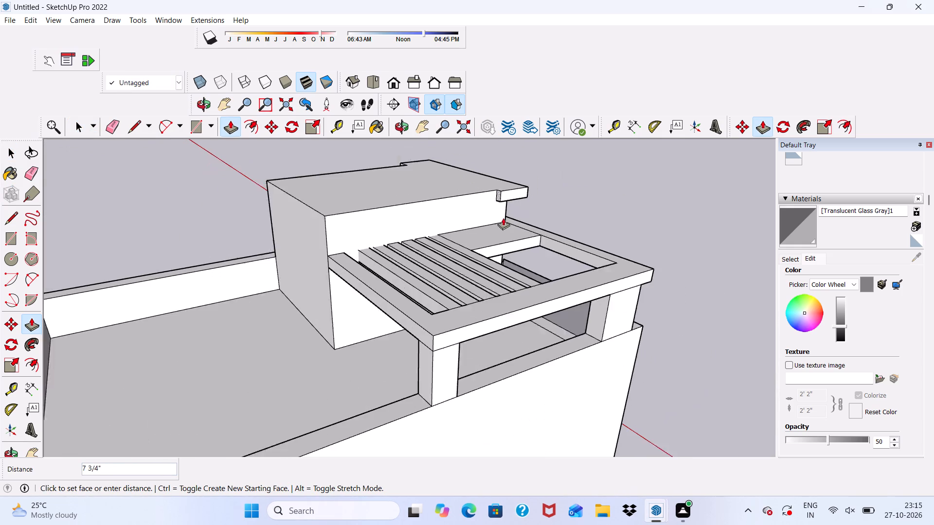
scroll(320, 259, up, 5)
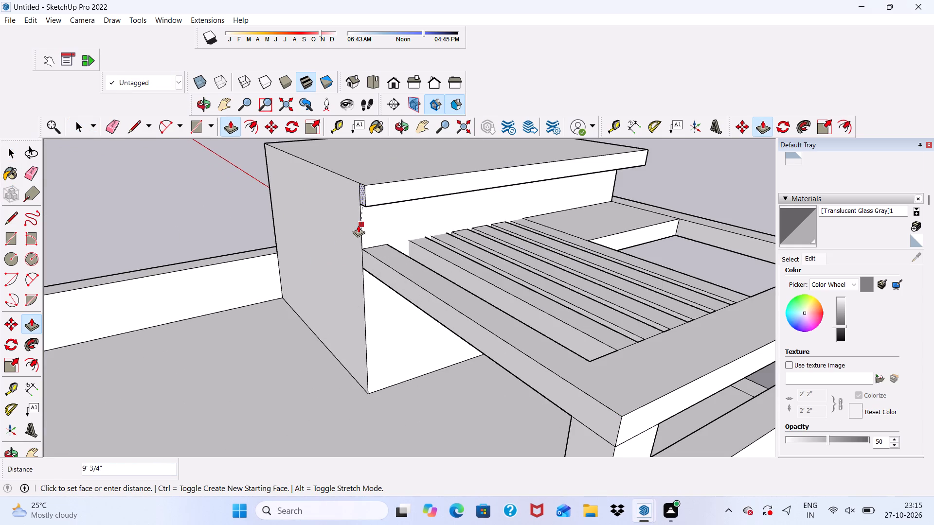
click(358, 225)
Examine the extended roof overhang and the pergola from the front and above.
scroll(359, 222, down, 5)
middle_drag(377, 238, 23, 261)
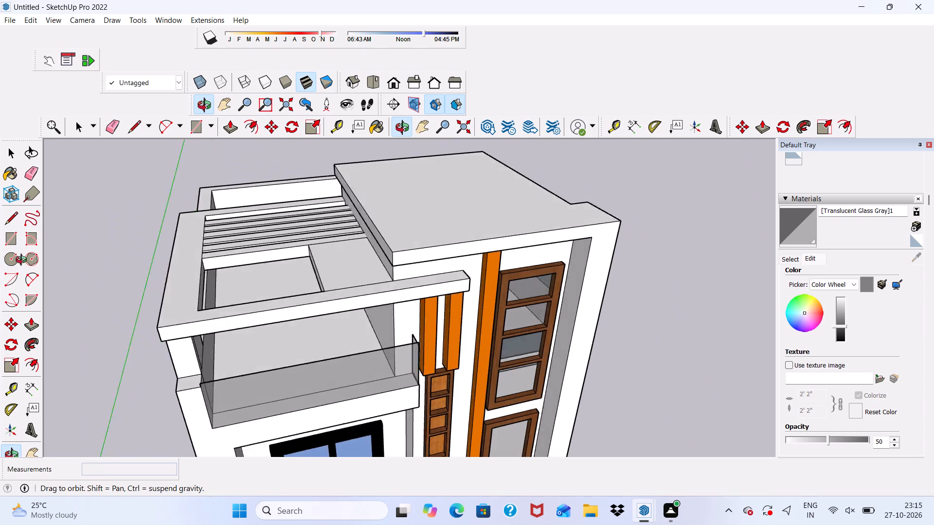
middle_drag(23, 261, 75, 258)
middle_drag(277, 303, 300, 222)
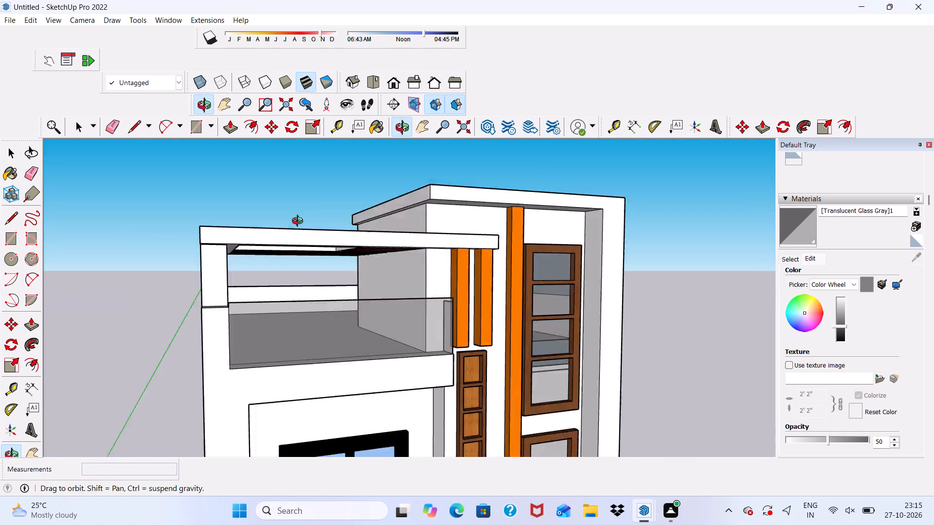
middle_drag(300, 222, 187, 237)
key(space)
scroll(305, 240, up, 11)
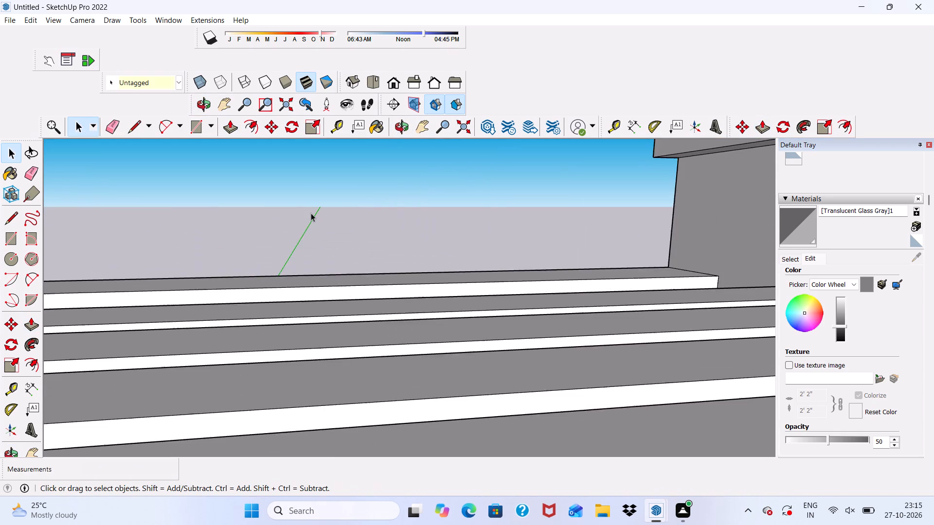
middle_drag(312, 213, 348, 319)
scroll(318, 250, down, 12)
middle_drag(491, 322, 452, 246)
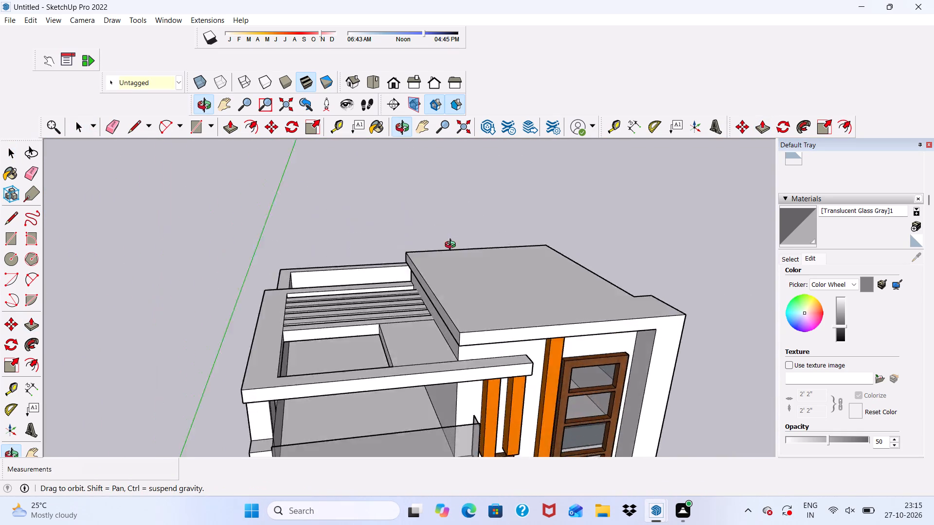
middle_drag(452, 246, 452, 294)
click(452, 294)
scroll(447, 301, down, 4)
key(space)
middle_drag(427, 395, 417, 326)
scroll(417, 326, up, 2)
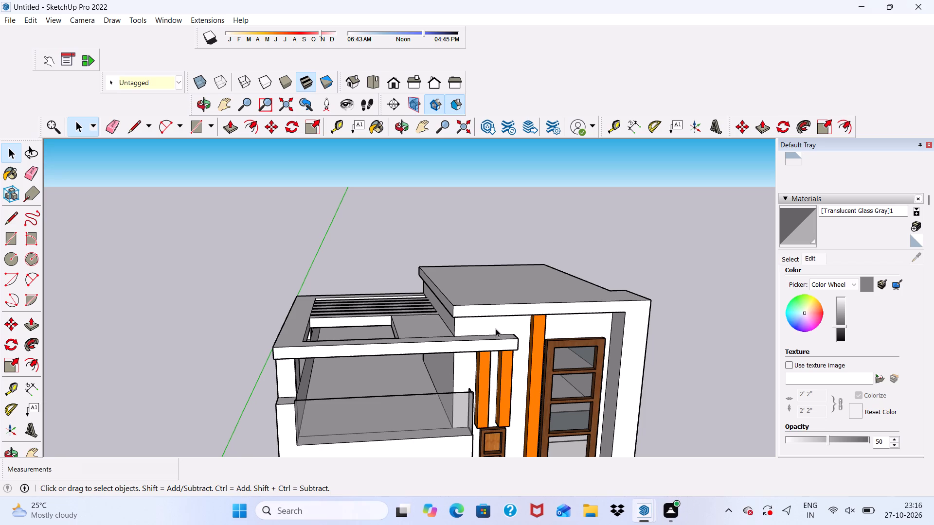
scroll(508, 334, up, 3)
scroll(397, 351, down, 5)
scroll(318, 303, up, 1)
scroll(379, 397, down, 2)
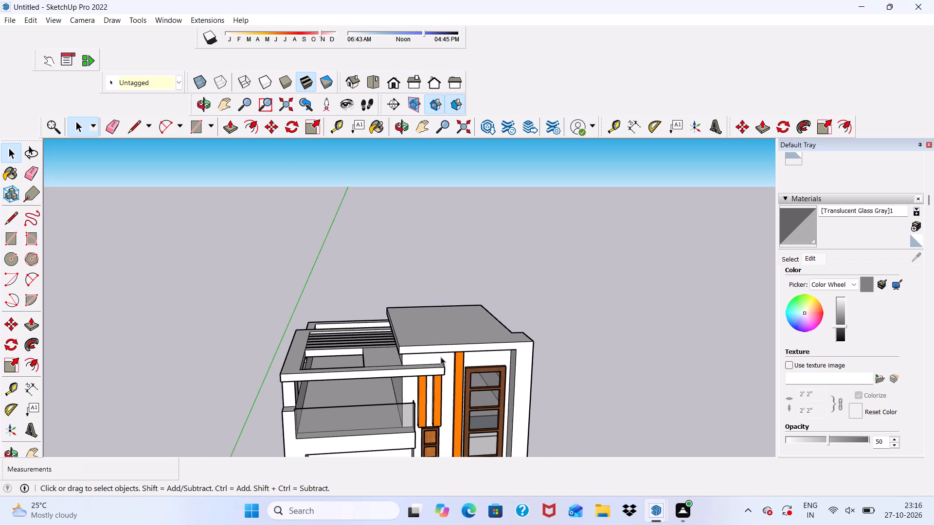
Examine the whole house front, from the roof down to the ground-floor shutter and door.
middle_drag(441, 357, 443, 283)
scroll(442, 283, up, 1)
scroll(442, 283, down, 6)
scroll(515, 187, up, 1)
scroll(491, 250, down, 5)
scroll(462, 342, up, 7)
scroll(441, 299, down, 7)
scroll(439, 315, up, 6)
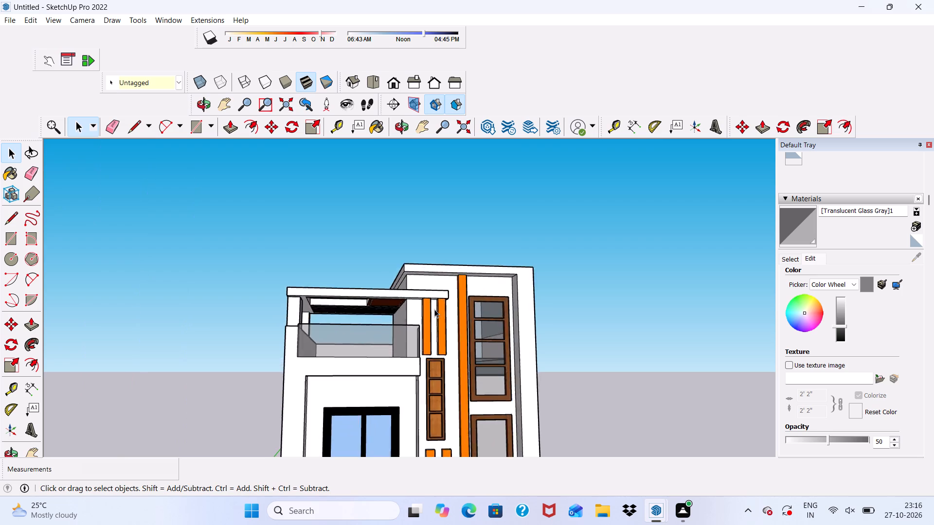
scroll(434, 309, down, 6)
scroll(423, 316, up, 2)
scroll(410, 299, down, 4)
scroll(409, 414, up, 6)
scroll(376, 294, down, 10)
middle_drag(406, 424, 396, 438)
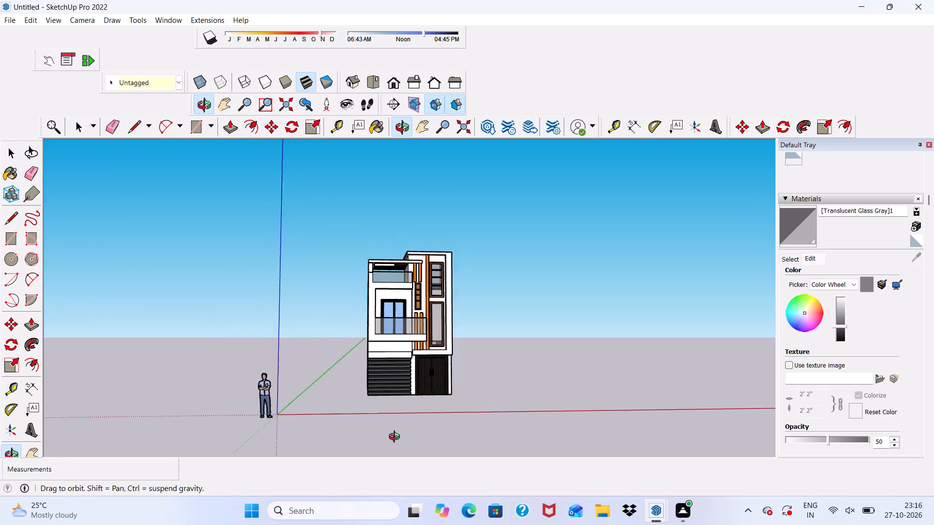
middle_drag(396, 438, 258, 455)
scroll(304, 405, up, 15)
middle_drag(419, 290, 519, 272)
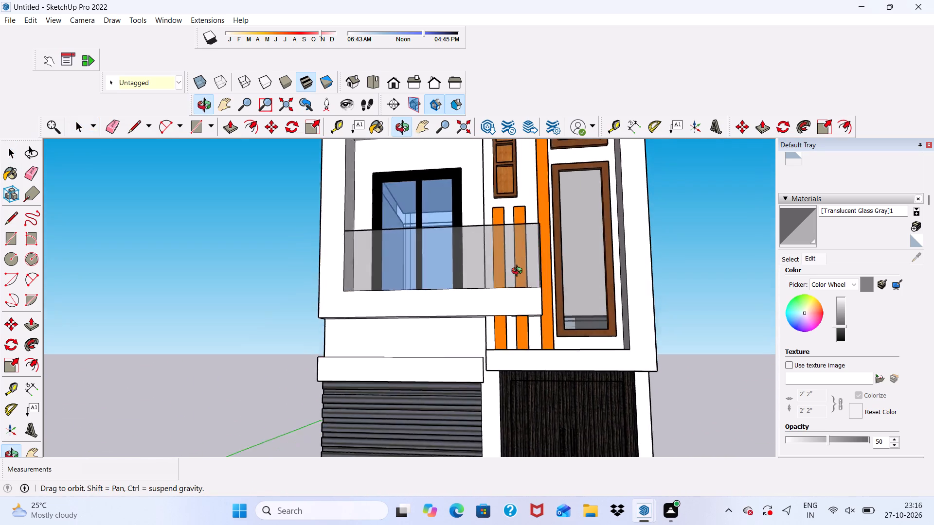
middle_drag(519, 272, 538, 289)
scroll(535, 274, up, 1)
scroll(499, 240, down, 6)
scroll(485, 273, up, 6)
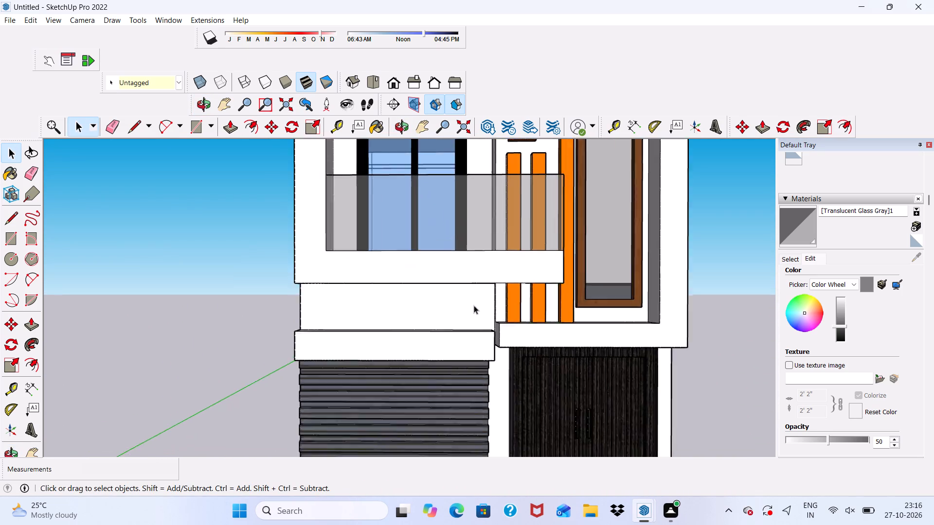
scroll(474, 305, down, 5)
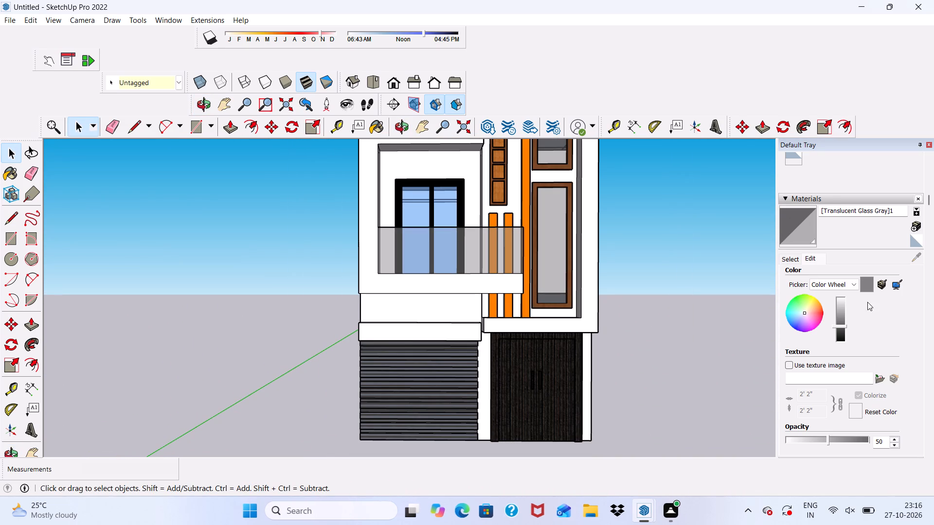
Paint the exposed faces of the ledge above the rolling shutter, including its top and underside, with the named colour 0136_Charcoal.
click(791, 261)
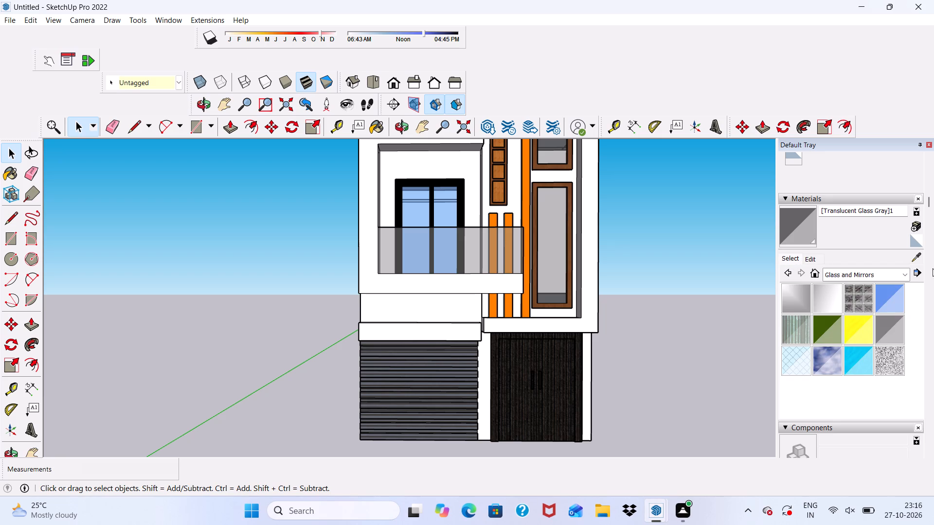
click(908, 274)
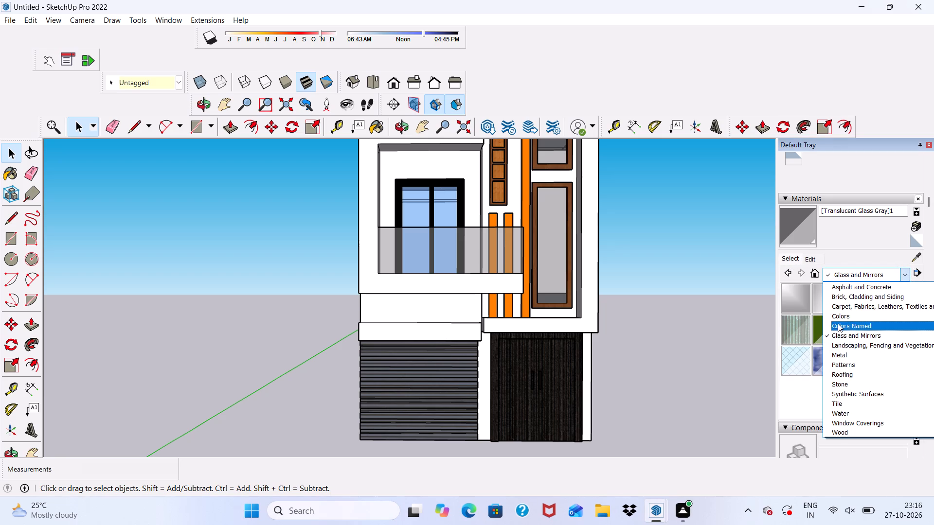
click(847, 321)
scroll(833, 307, down, 7)
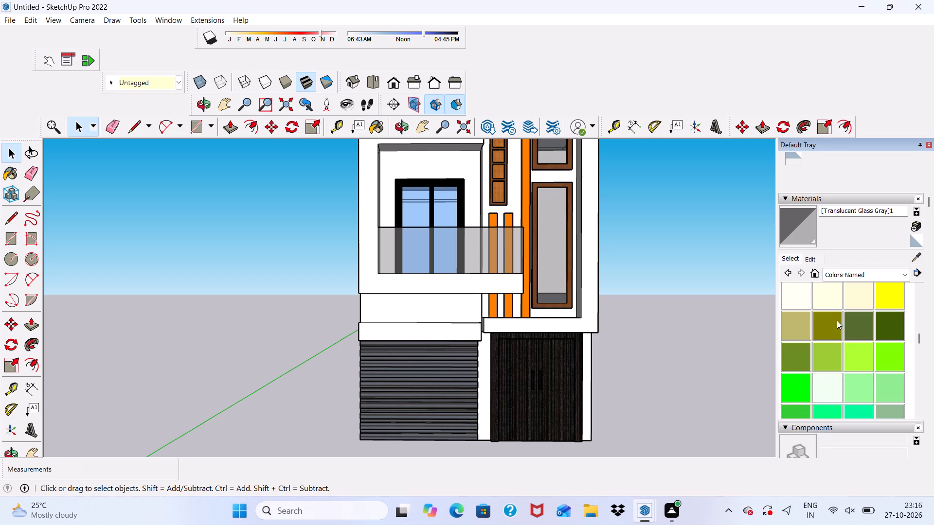
scroll(836, 319, down, 12)
scroll(836, 317, up, 1)
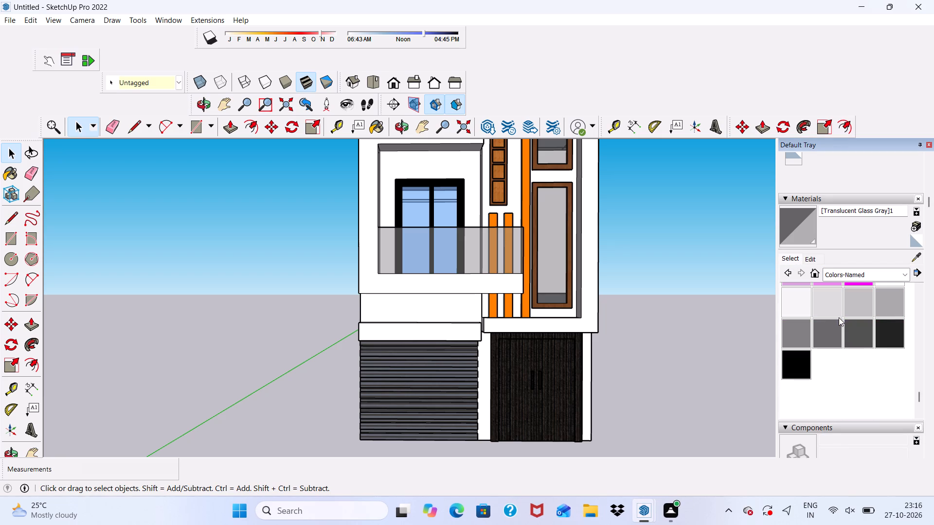
click(883, 328)
scroll(373, 396, up, 8)
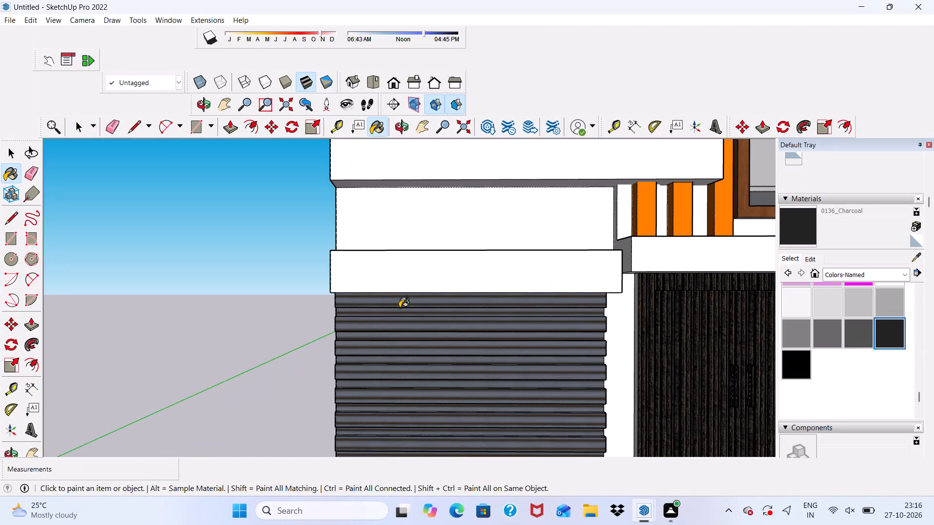
click(400, 268)
middle_drag(407, 276, 463, 436)
scroll(393, 308, up, 3)
click(387, 276)
middle_drag(388, 280, 388, 280)
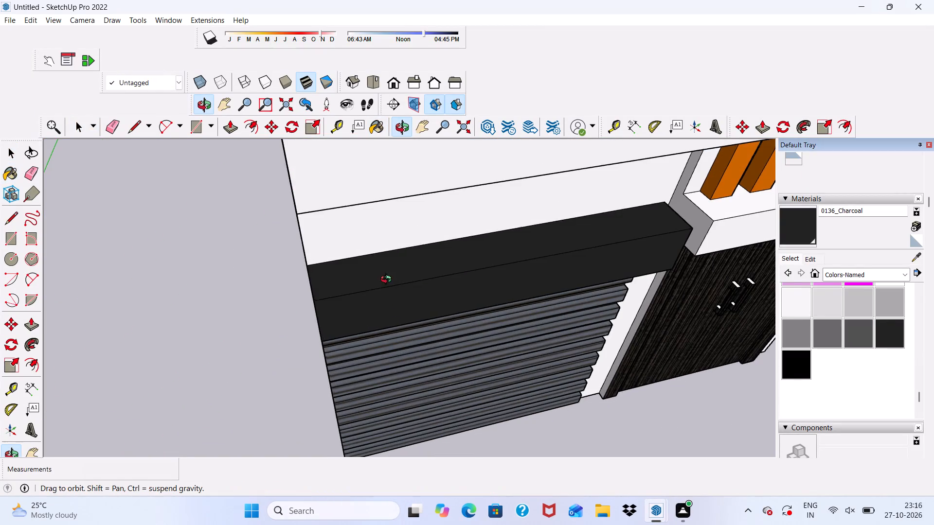
middle_drag(388, 280, 511, 196)
click(395, 246)
middle_drag(467, 271, 387, 158)
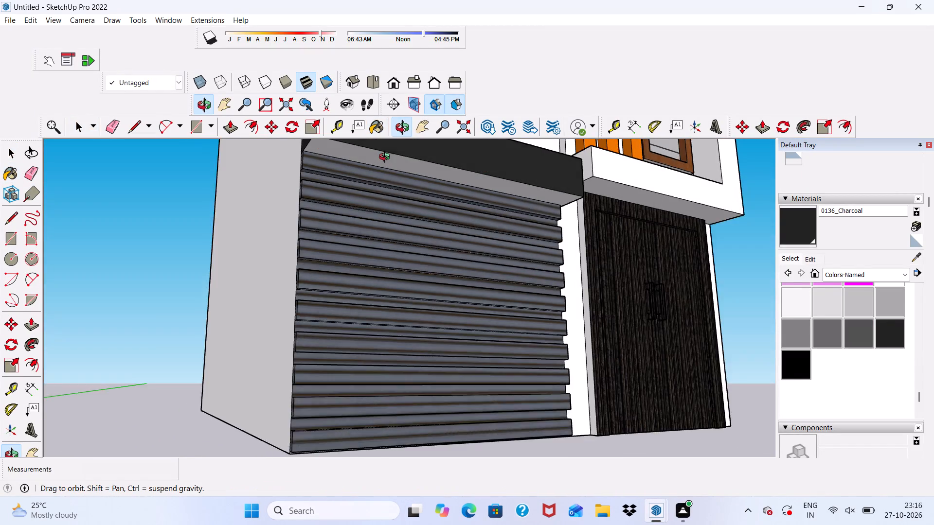
middle_drag(387, 158, 384, 154)
scroll(384, 154, up, 3)
click(384, 154)
scroll(386, 169, down, 4)
middle_drag(533, 298, 419, 388)
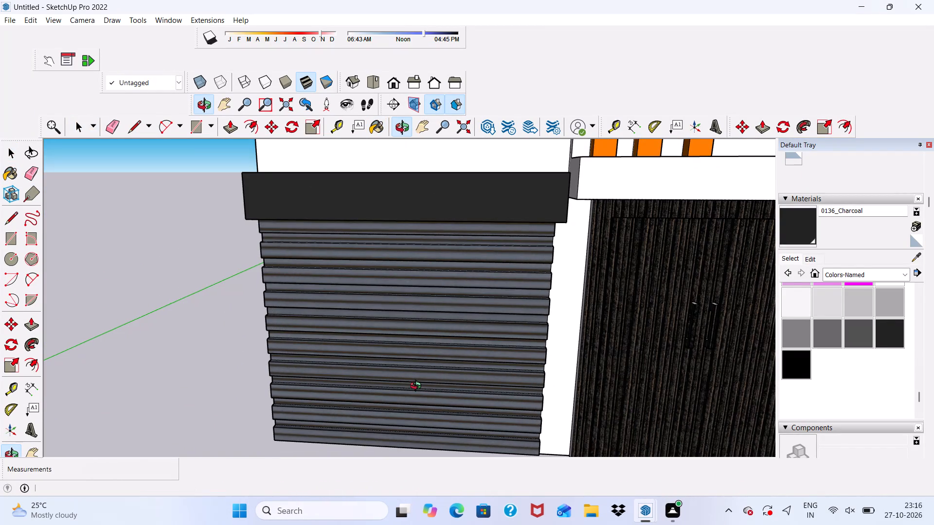
Repaint the front and top faces of the ledge above the rolling shutter with the named colour 0135_DarkGray.
click(852, 332)
scroll(425, 283, up, 5)
scroll(480, 252, down, 5)
scroll(356, 194, up, 1)
click(354, 186)
middle_drag(359, 199, 434, 426)
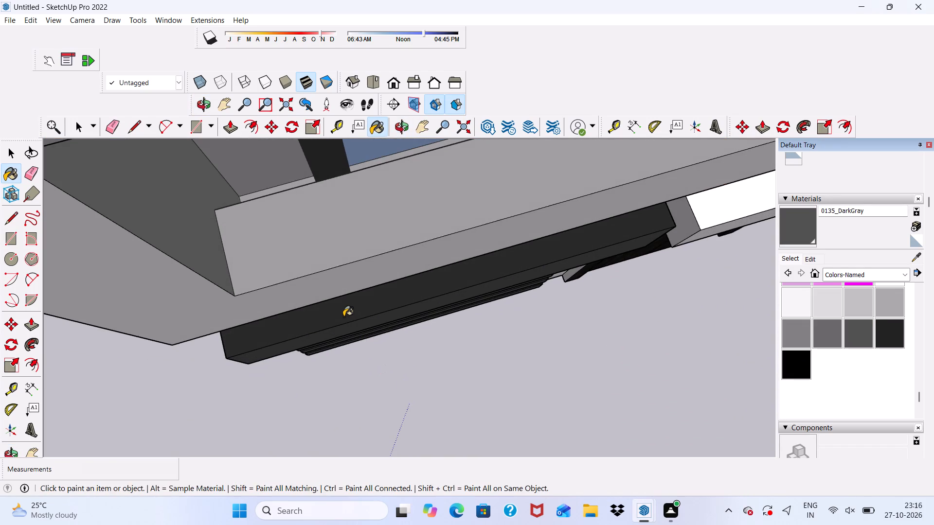
middle_click(343, 315)
click(343, 315)
middle_drag(345, 243, 438, 85)
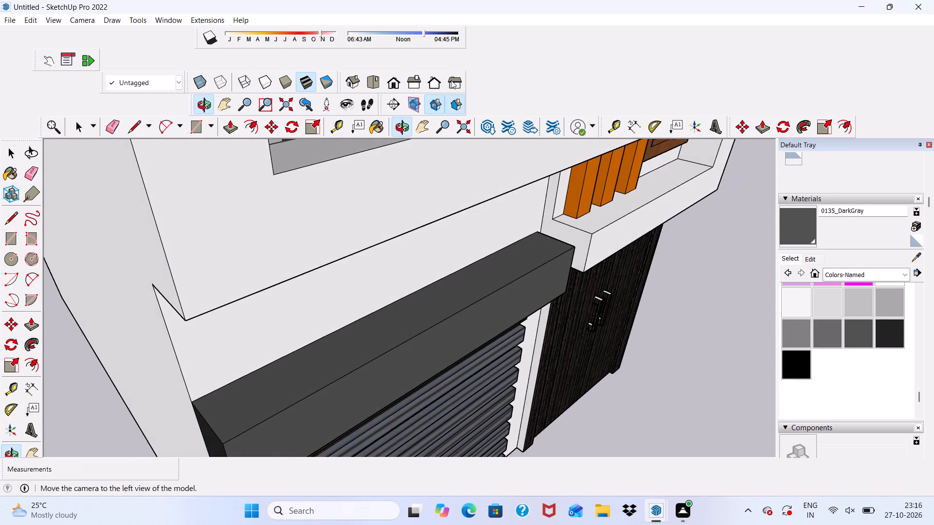
scroll(342, 189, down, 5)
scroll(173, 477, up, 5)
click(243, 377)
Paint the remaining exposed faces of the shutter ledge, including its white end beside the door, with 0135_DarkGray.
middle_drag(268, 384, 240, 226)
scroll(268, 384, down, 1)
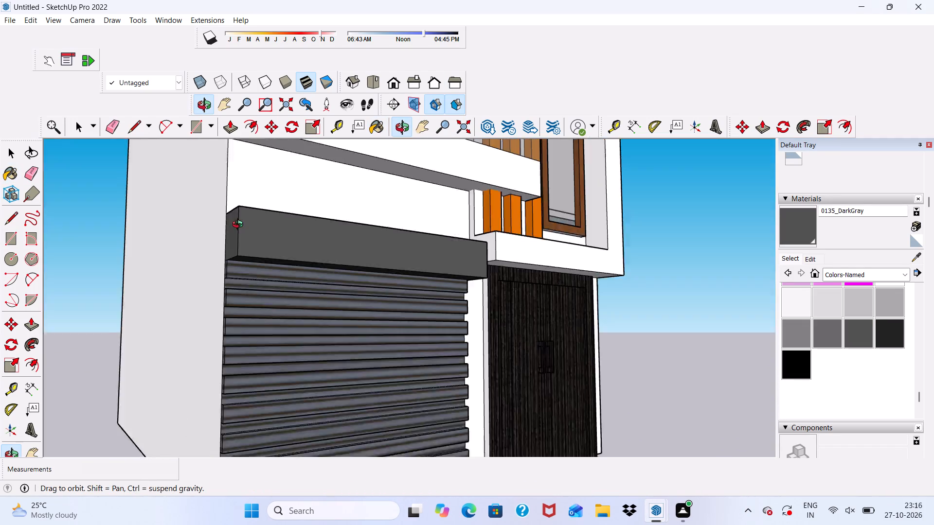
middle_drag(240, 226, 220, 160)
scroll(223, 193, up, 1)
click(253, 203)
scroll(300, 242, down, 2)
middle_drag(441, 304, 150, 419)
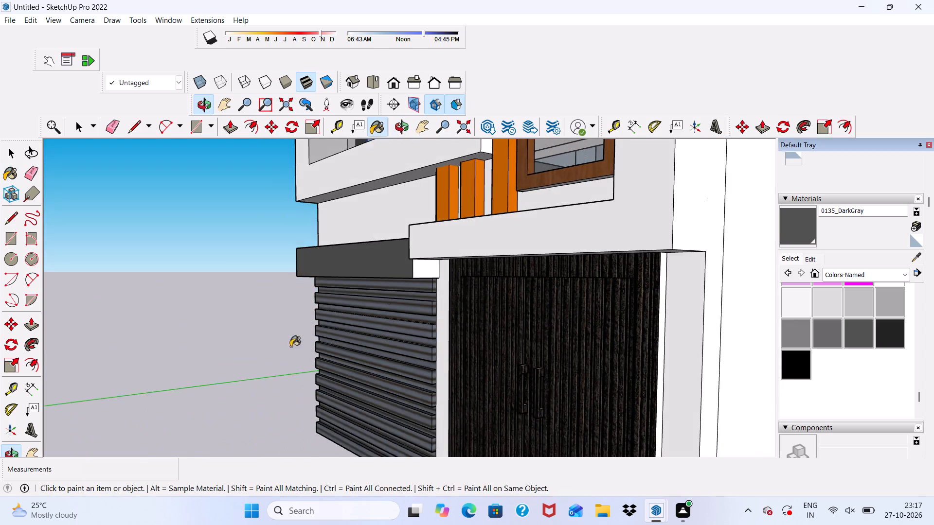
scroll(440, 281, up, 5)
click(421, 269)
scroll(391, 255, down, 7)
middle_drag(381, 265, 540, 285)
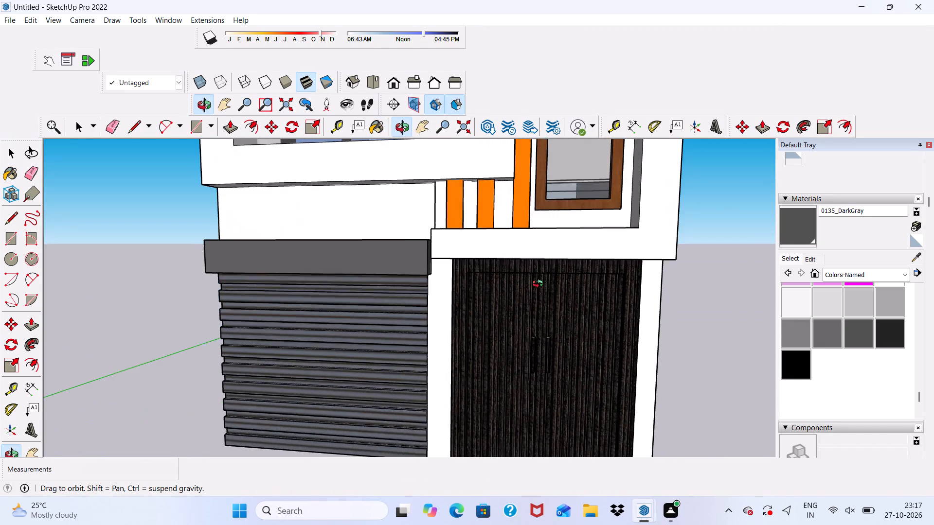
middle_drag(540, 285, 540, 285)
scroll(548, 253, up, 1)
key(space)
Paint the ground-floor wall above and beside the rolling shutter with the named colour 0036_BurlyWood.
scroll(503, 207, down, 10)
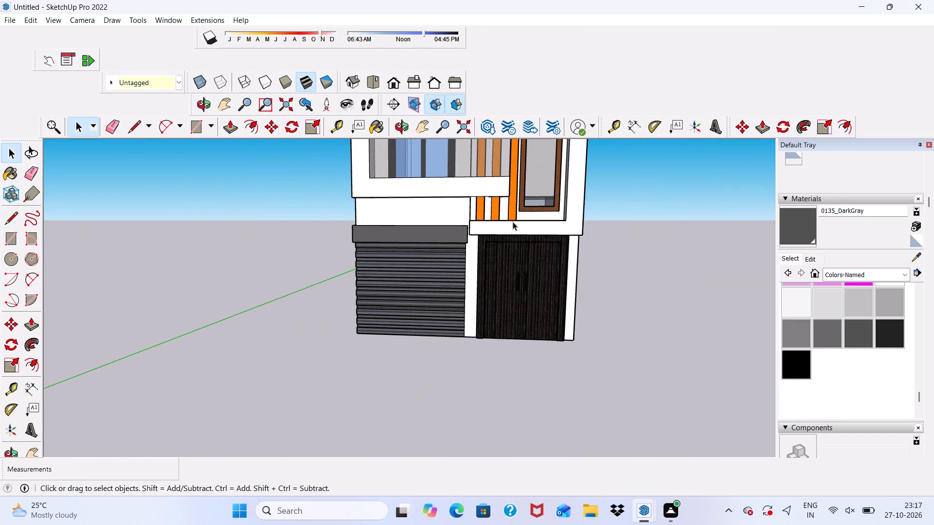
scroll(513, 221, down, 11)
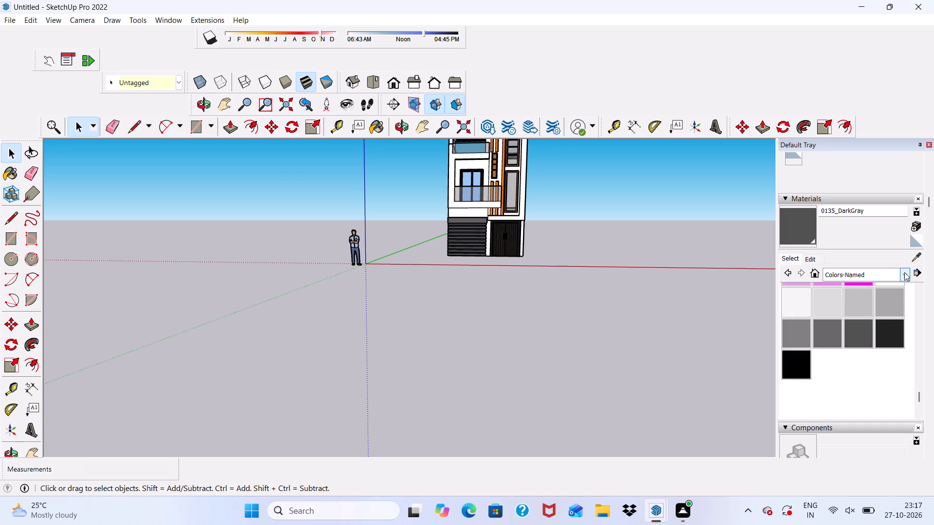
scroll(835, 343, up, 13)
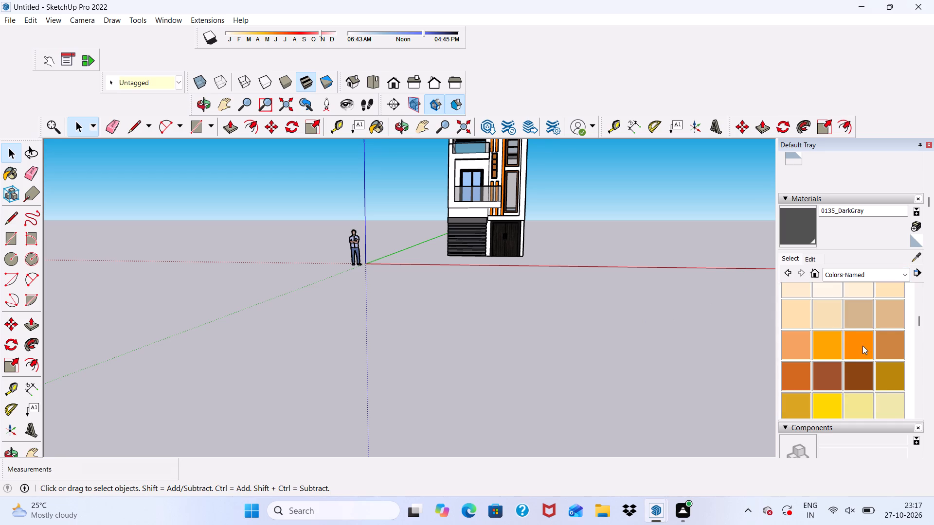
click(880, 316)
scroll(561, 262, up, 4)
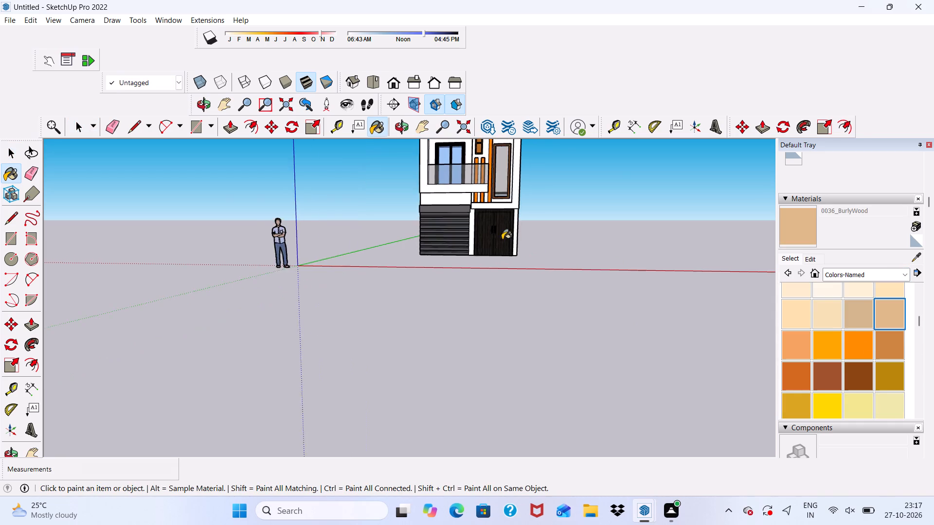
scroll(438, 202, up, 7)
click(445, 193)
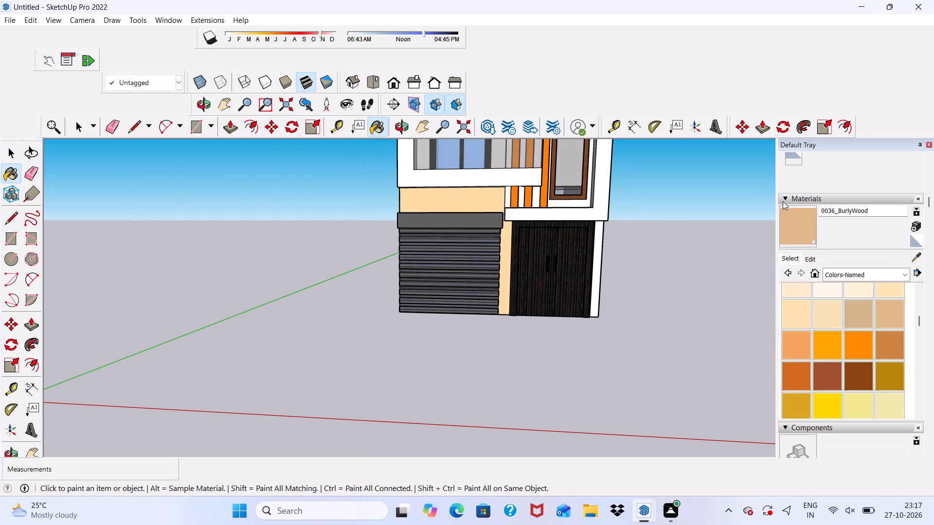
Darken the 0036_BurlyWood material to a medium brown.
click(809, 258)
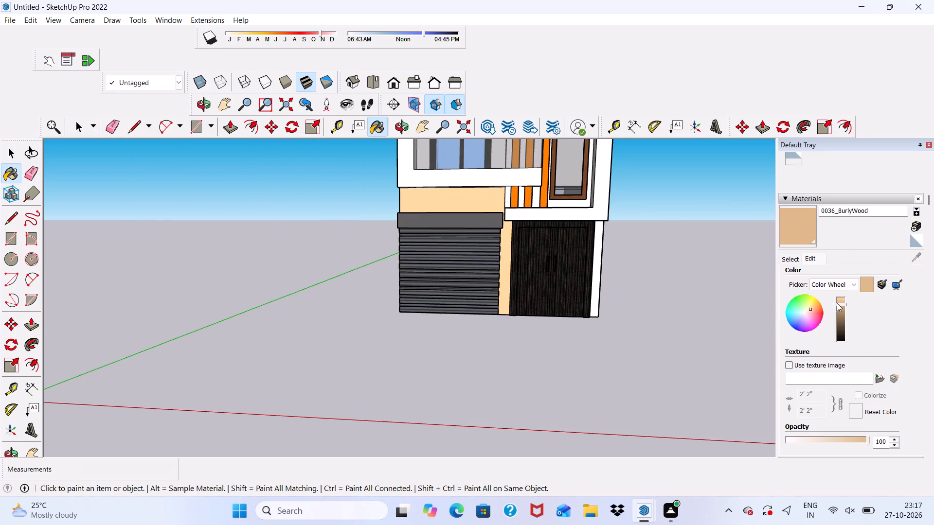
drag(837, 303, 844, 316)
Paint the front face of the balcony frame above the shutter with the darkened 0036_BurlyWood.
scroll(604, 290, down, 3)
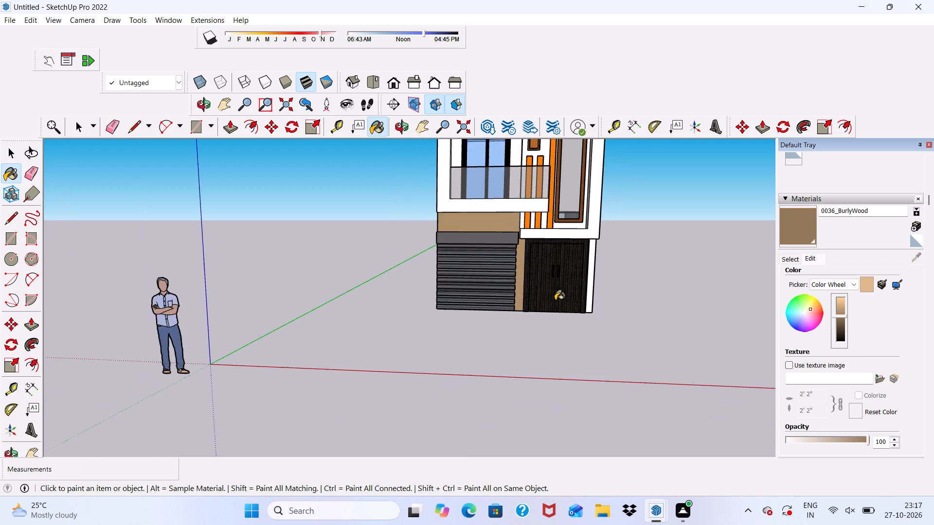
scroll(459, 209, up, 7)
click(439, 198)
Paint the inner side wall and the wall around the glass door in the balcony recess with 0036_BurlyWood.
scroll(451, 220, down, 5)
scroll(423, 191, up, 5)
scroll(478, 190, down, 1)
scroll(484, 195, up, 5)
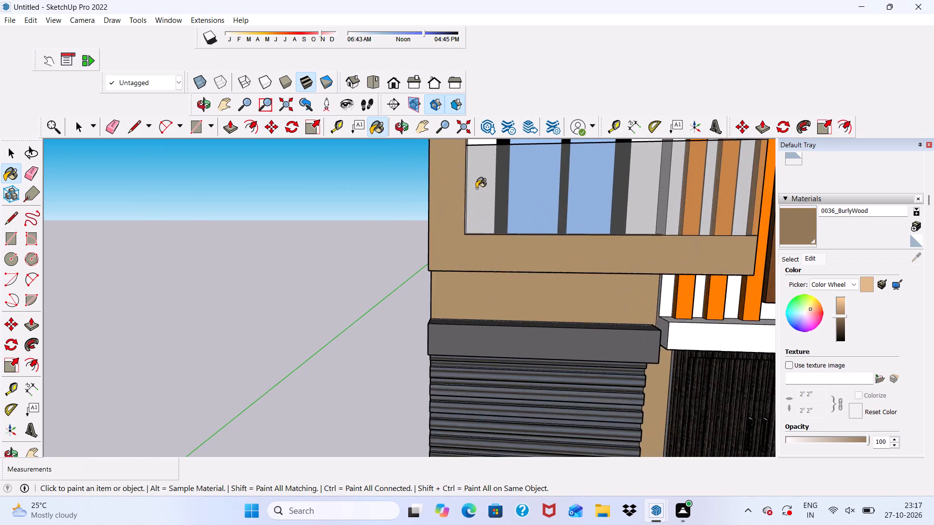
scroll(476, 188, up, 4)
middle_drag(474, 185, 424, 239)
scroll(422, 243, down, 1)
scroll(439, 231, up, 2)
scroll(413, 202, down, 11)
scroll(438, 216, up, 3)
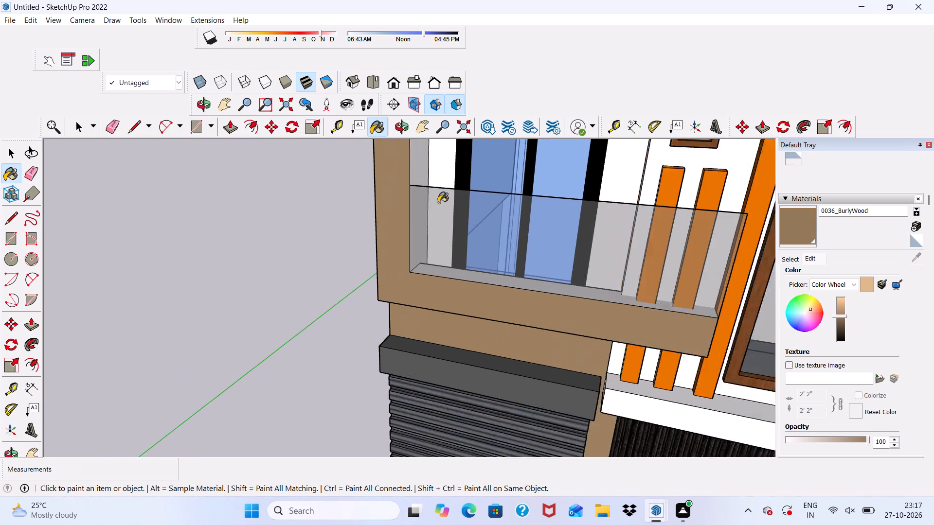
scroll(438, 203, up, 3)
click(419, 156)
click(441, 156)
scroll(443, 157, down, 2)
middle_drag(447, 162, 467, 334)
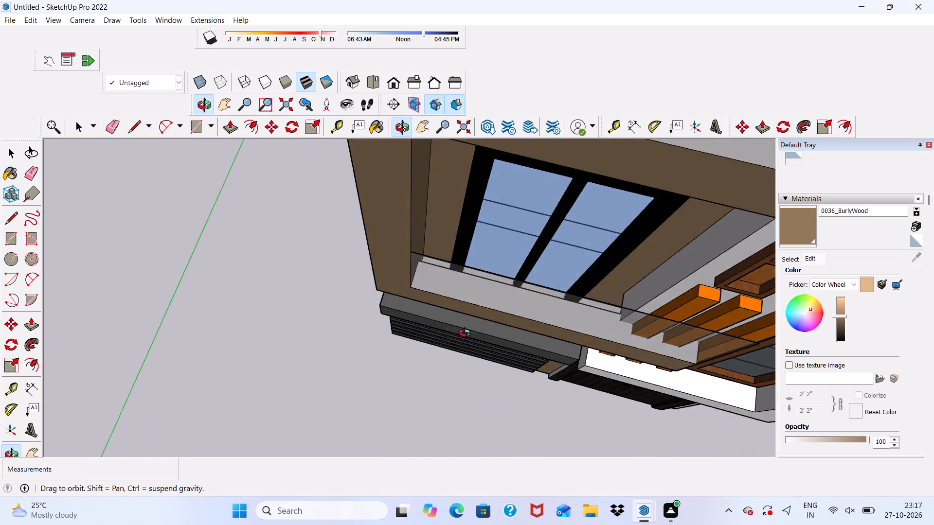
middle_drag(467, 334, 453, 340)
scroll(432, 255, up, 8)
click(441, 274)
Paint the narrow return beside the balcony door and the white wall behind the orange strips with 0036_BurlyWood.
scroll(398, 238, down, 11)
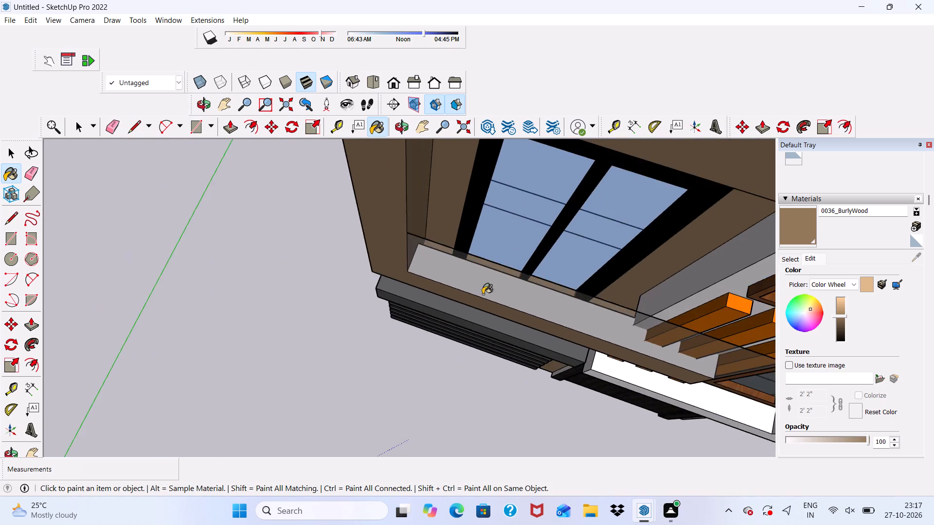
scroll(483, 294, down, 6)
scroll(541, 192, up, 4)
scroll(525, 175, down, 4)
middle_drag(511, 207, 512, 122)
scroll(613, 200, up, 4)
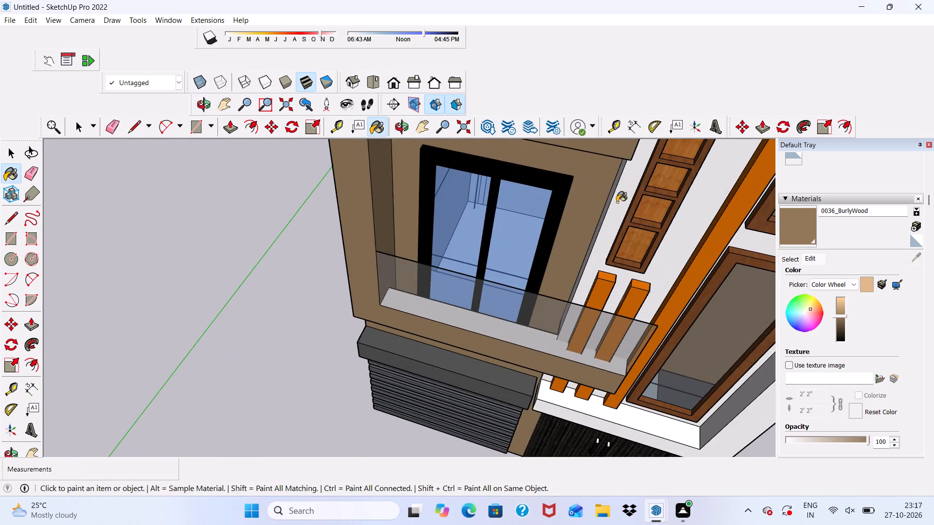
scroll(617, 202, up, 1)
scroll(606, 186, down, 7)
middle_drag(599, 210, 620, 164)
scroll(625, 178, up, 5)
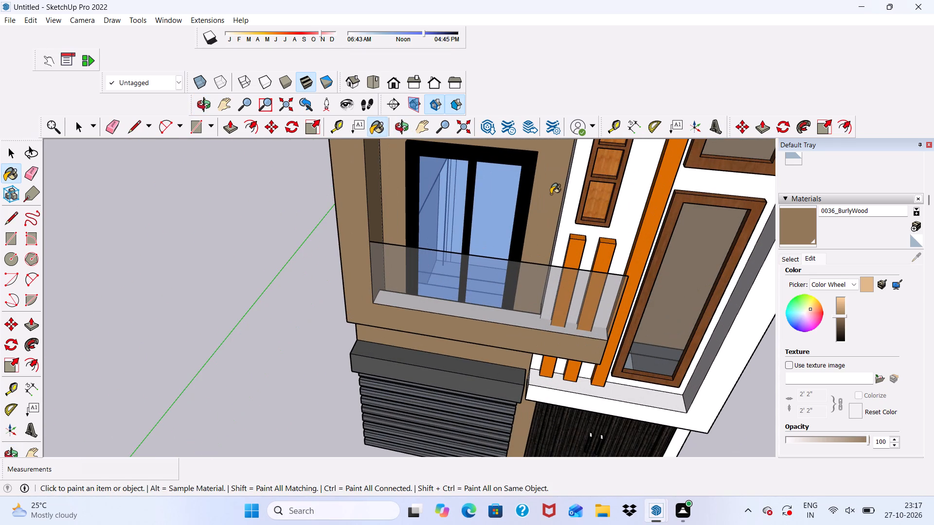
scroll(563, 189, up, 8)
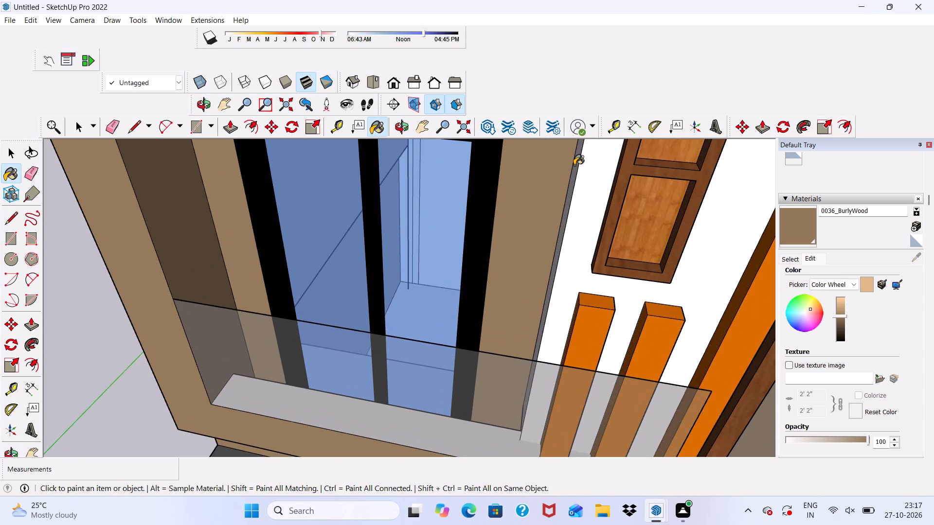
click(575, 165)
drag(582, 169, 589, 174)
scroll(575, 168, down, 20)
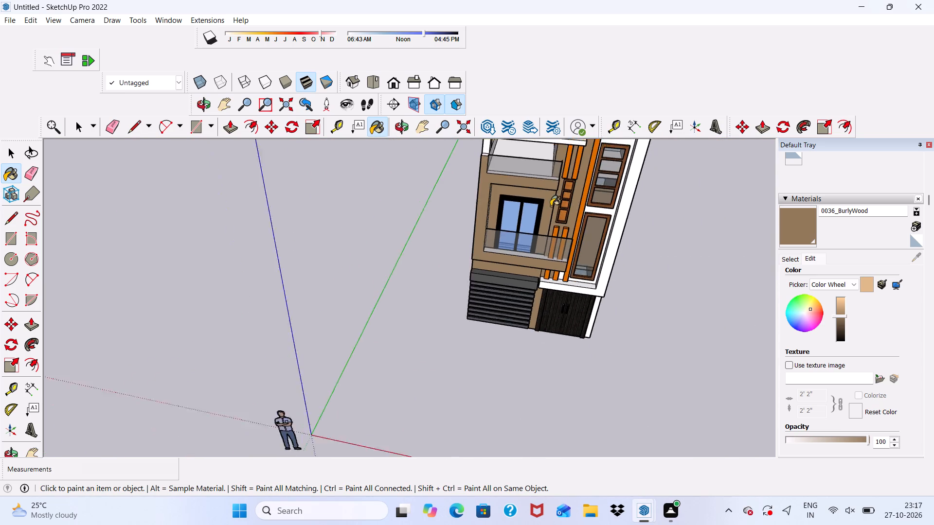
Paint the floor surfaces behind the balcony's glass railing with 0036_BurlyWood.
scroll(551, 206, down, 2)
scroll(544, 249, up, 4)
middle_drag(516, 233, 500, 368)
scroll(479, 284, up, 5)
scroll(493, 221, up, 8)
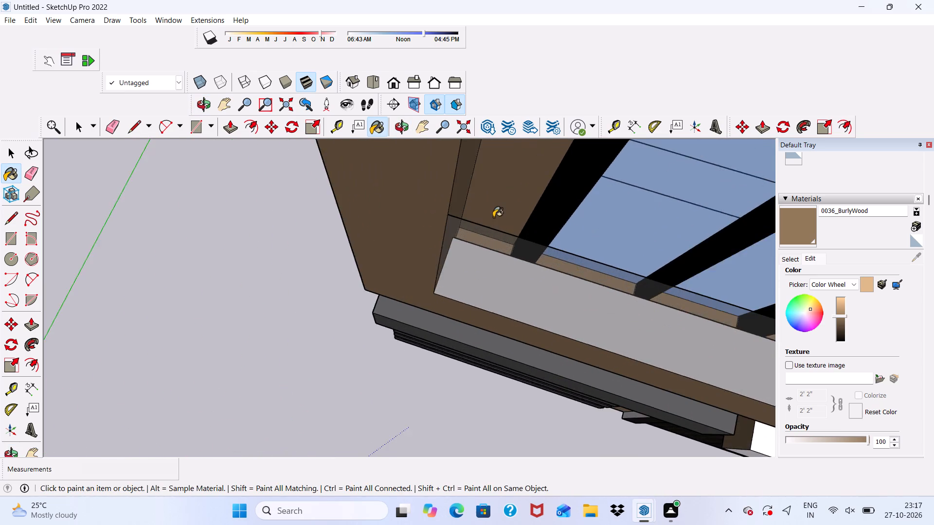
scroll(493, 217, up, 12)
middle_drag(501, 236, 502, 274)
scroll(487, 290, down, 1)
click(371, 396)
scroll(416, 305, up, 2)
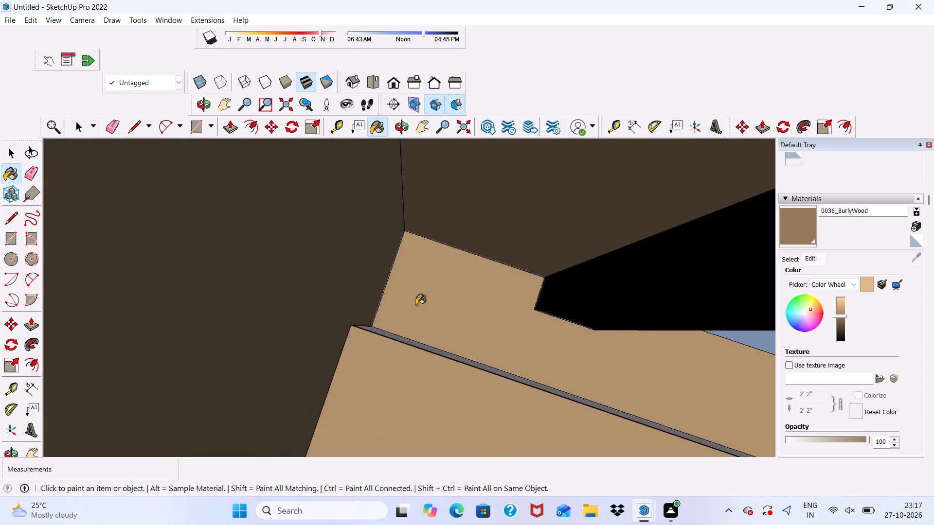
scroll(416, 305, up, 3)
click(402, 370)
scroll(398, 247, down, 20)
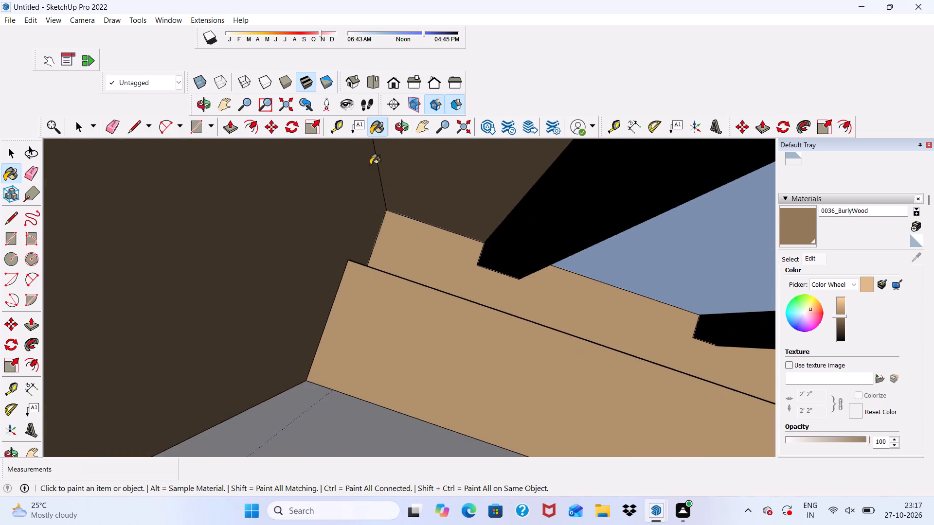
Paint the top of the corner pier beside the upper terrace's glass railing with 0036_BurlyWood.
scroll(370, 165, down, 12)
middle_drag(432, 287, 502, 232)
scroll(524, 170, down, 7)
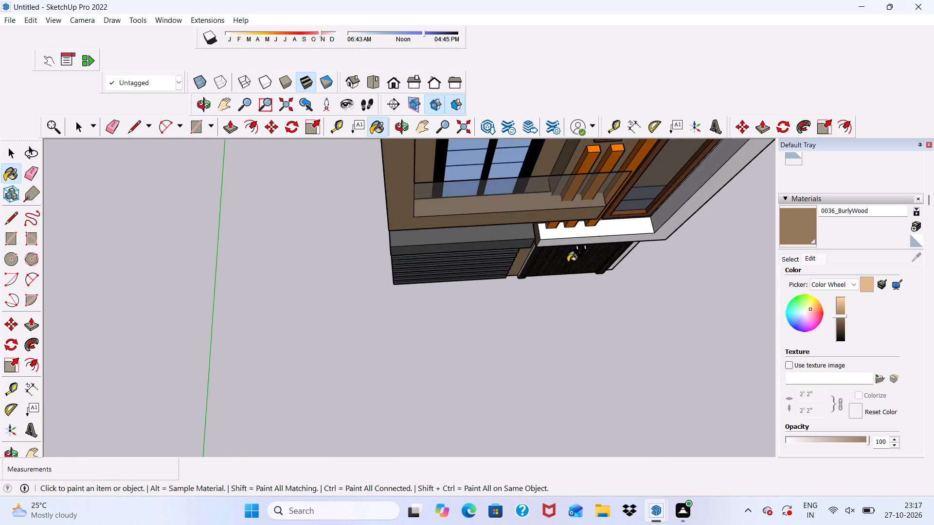
middle_drag(568, 262, 547, 130)
scroll(547, 244, down, 11)
scroll(521, 248, up, 9)
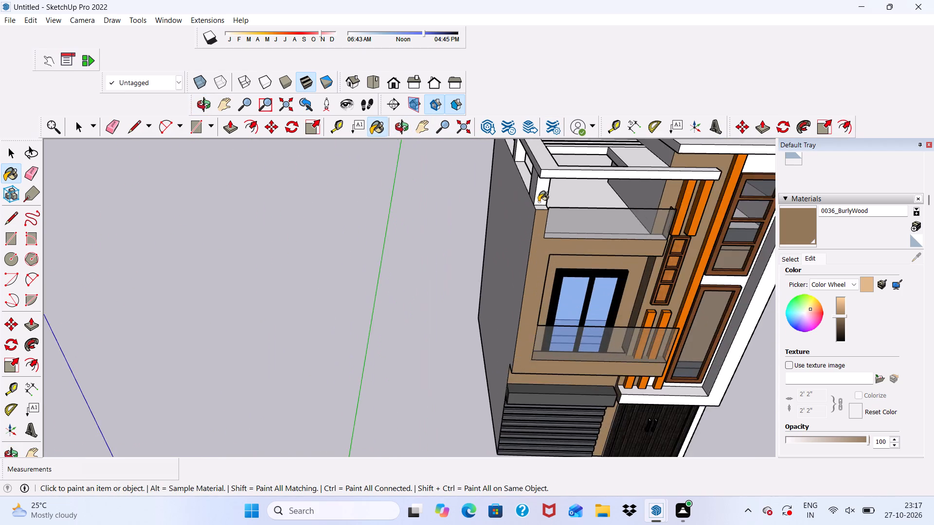
scroll(539, 202, up, 16)
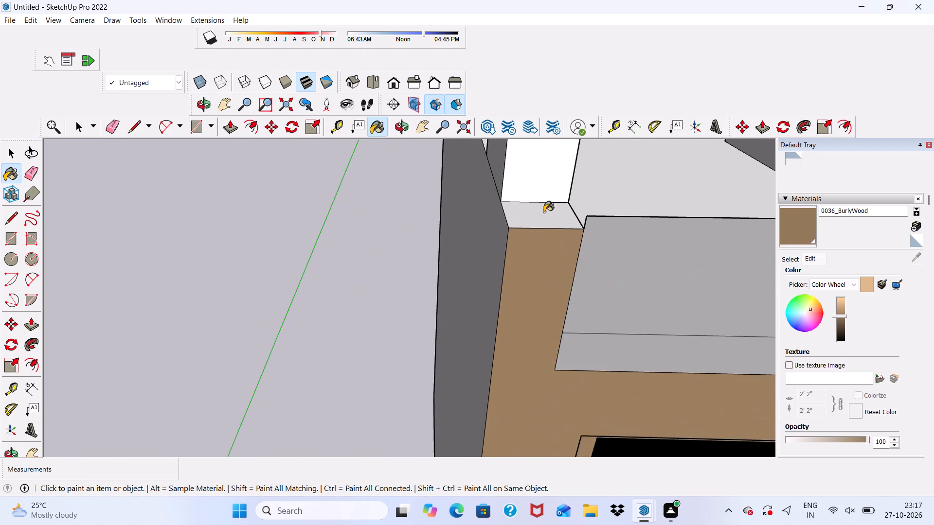
scroll(544, 212, up, 3)
click(534, 208)
Paint the front of the white frame around the tall windows and the top of its bottom sill with 0036_BurlyWood.
scroll(515, 199, down, 15)
middle_drag(523, 262, 520, 181)
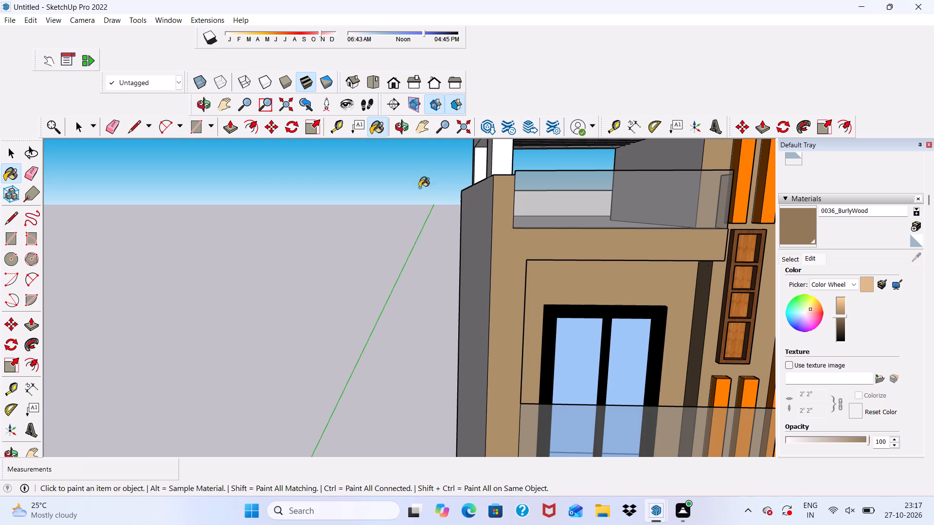
scroll(396, 160, down, 4)
scroll(582, 355, down, 1)
scroll(561, 241, up, 1)
scroll(521, 228, down, 3)
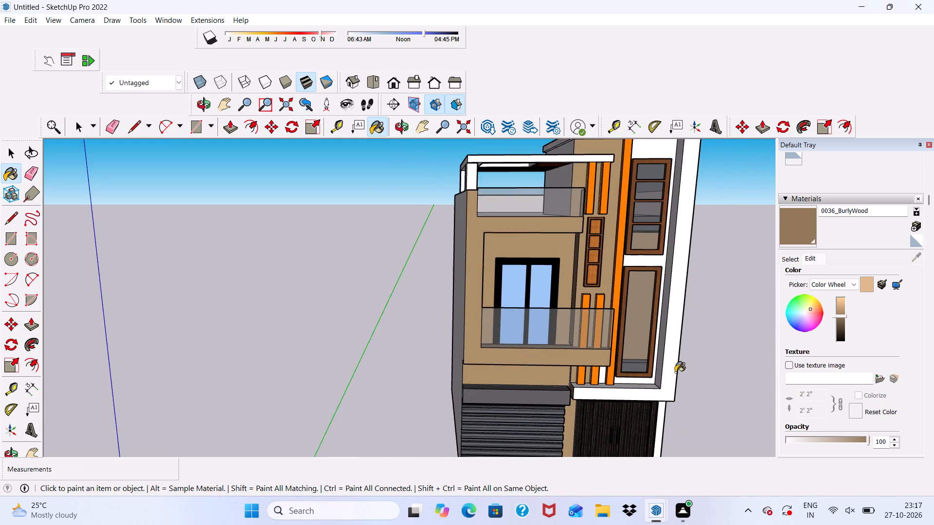
scroll(682, 378, up, 10)
click(554, 382)
scroll(556, 373, up, 4)
click(558, 365)
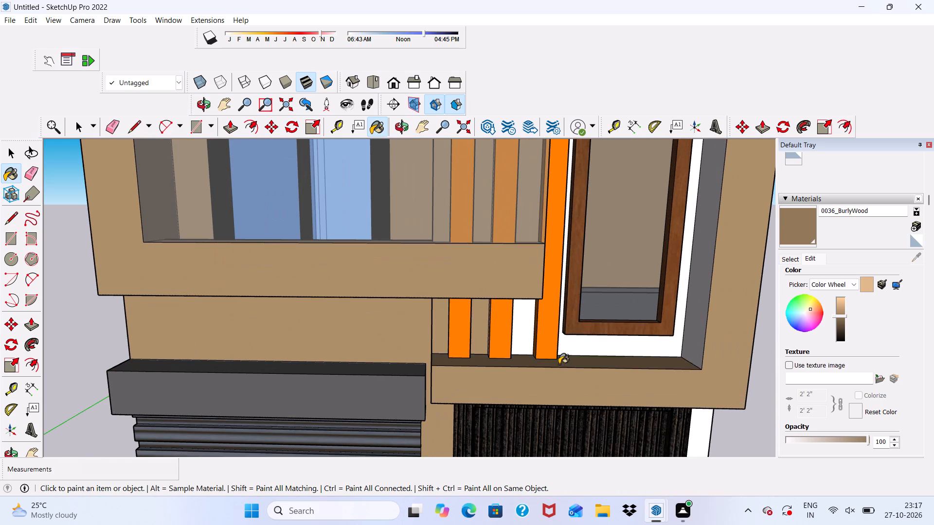
Paint the wall around the tall windows, the frame's inner side and the white gap between the orange strips with 0036_BurlyWood.
scroll(559, 364, down, 7)
scroll(697, 315, up, 5)
drag(667, 292, 677, 314)
scroll(593, 380, up, 3)
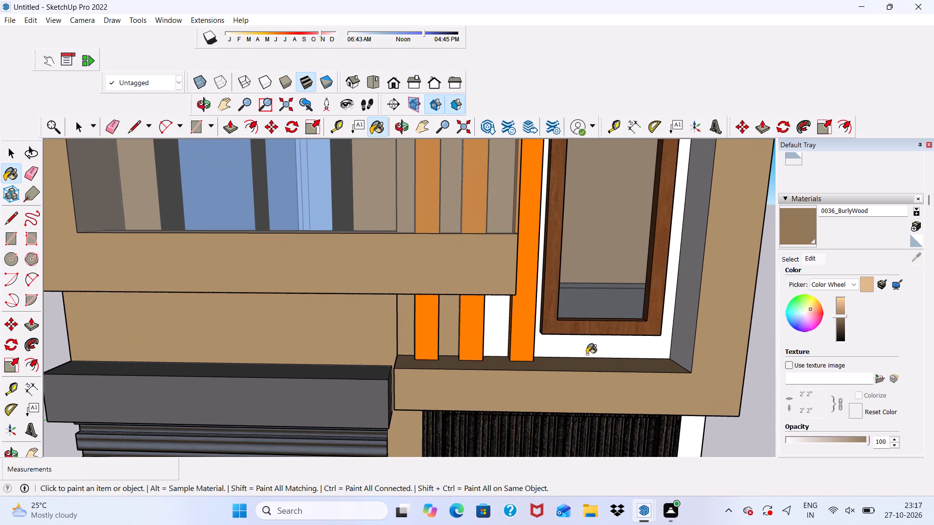
click(587, 354)
click(684, 307)
scroll(684, 309, down, 4)
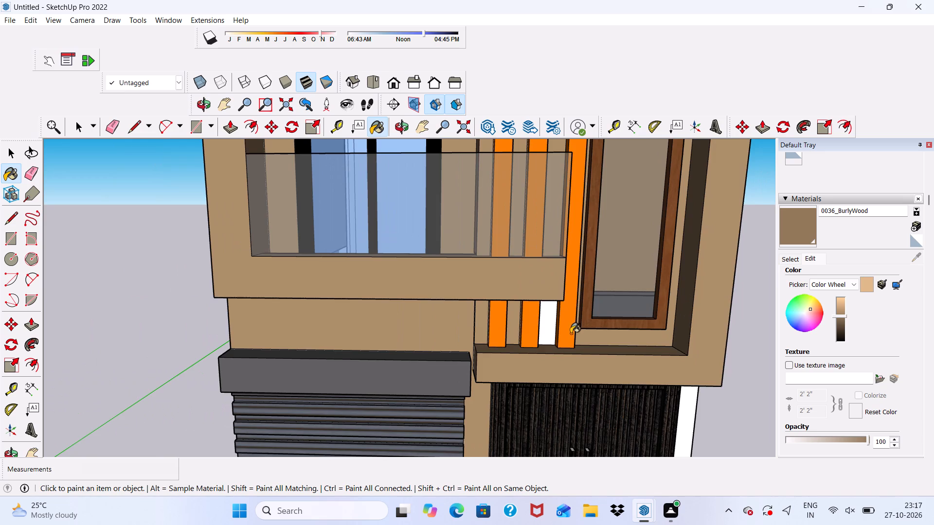
scroll(567, 322, up, 5)
drag(537, 326, 542, 336)
scroll(540, 341, down, 16)
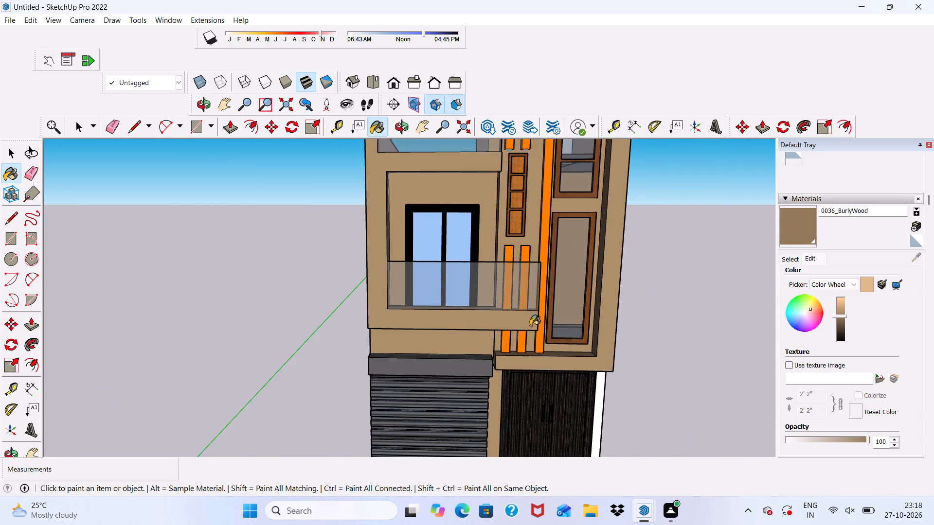
Paint the roof overhang's edge and underside and the tower's side wall above the terrace with 0036_BurlyWood.
scroll(530, 326, down, 3)
scroll(487, 202, up, 14)
click(520, 178)
scroll(529, 188, up, 2)
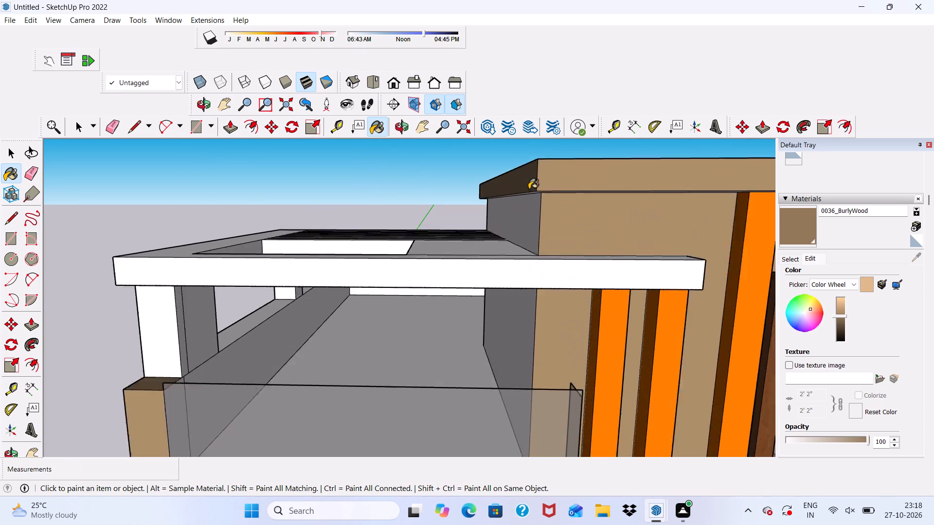
scroll(529, 189, up, 10)
click(532, 191)
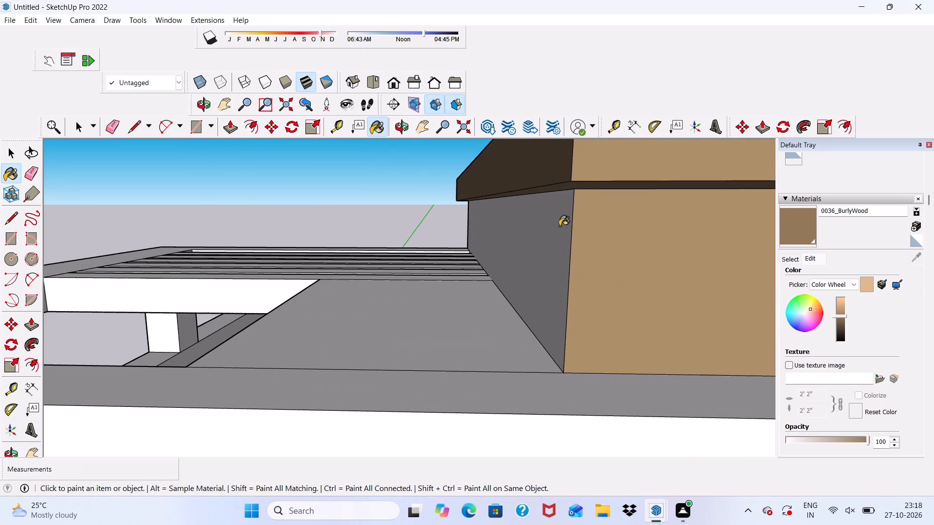
click(559, 226)
scroll(534, 224, down, 9)
middle_drag(497, 232, 530, 269)
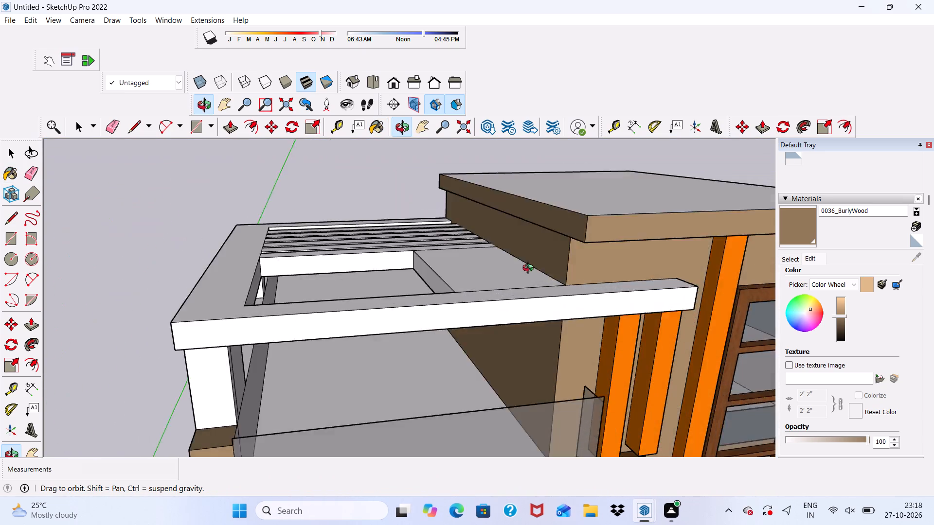
Paint the top of the tower's roof slab with 0036_BurlyWood.
middle_drag(530, 269, 525, 273)
scroll(525, 274, up, 1)
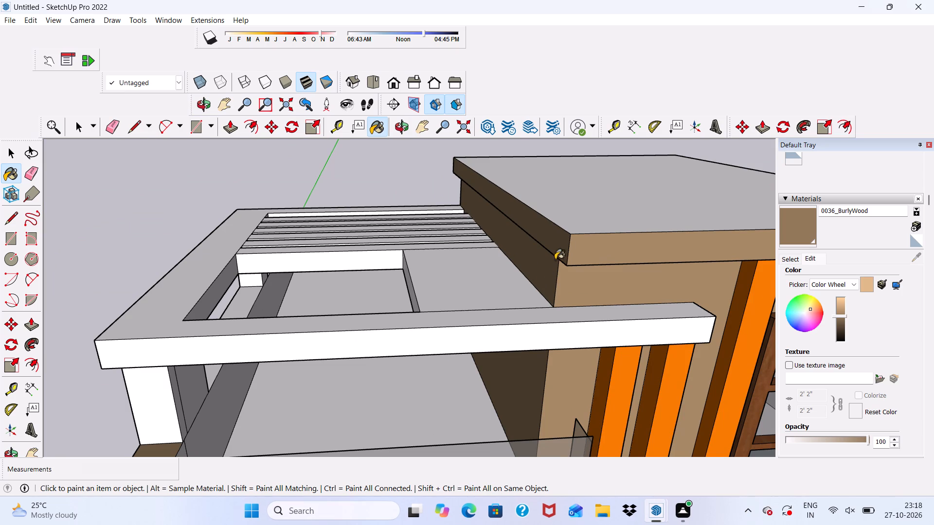
click(595, 203)
Paint the front of the white pier beside the dark entrance door and the building's adjoining side wall with 0036_BurlyWood.
scroll(586, 226, down, 9)
middle_drag(531, 321, 511, 255)
scroll(497, 254, down, 6)
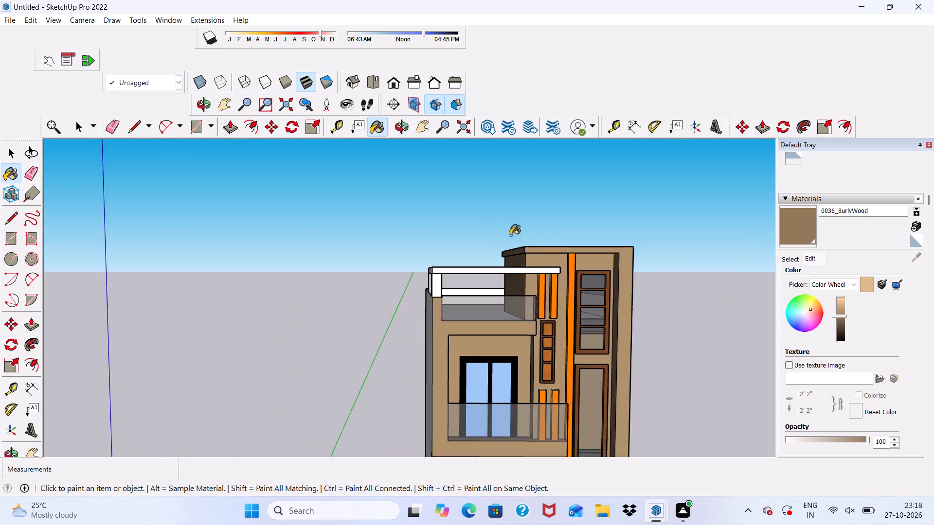
scroll(510, 235, down, 5)
scroll(512, 251, up, 5)
scroll(416, 149, down, 5)
scroll(500, 410, up, 10)
scroll(422, 275, down, 7)
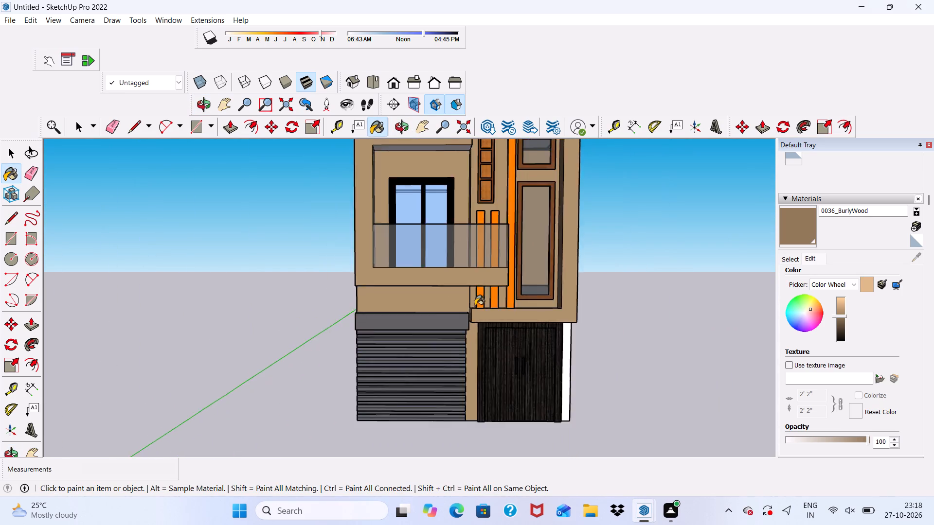
middle_drag(486, 344, 369, 365)
scroll(506, 365, up, 5)
scroll(565, 357, up, 1)
click(572, 353)
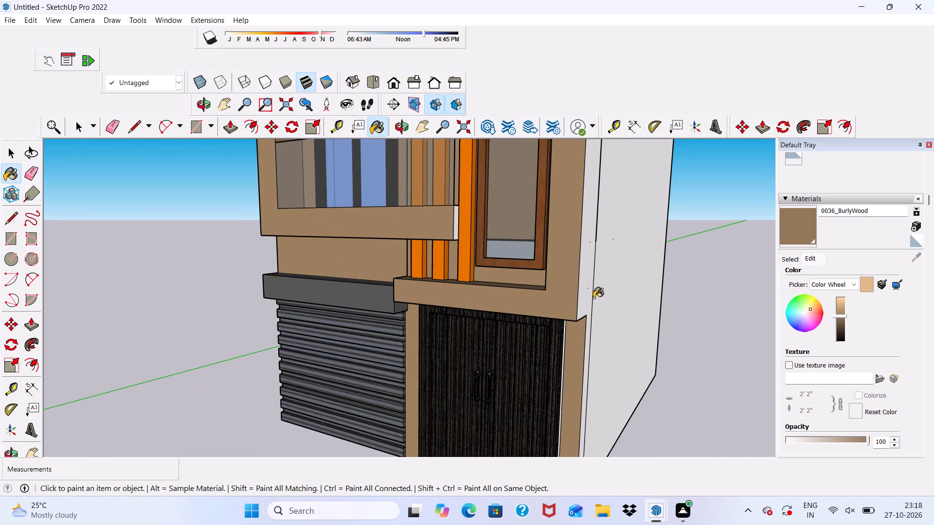
scroll(593, 297, up, 10)
scroll(593, 297, down, 1)
scroll(593, 297, up, 2)
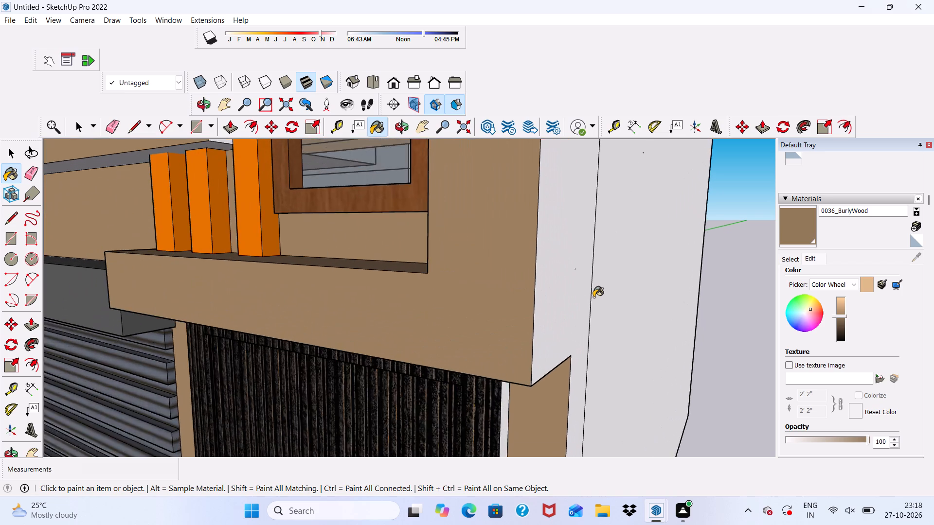
scroll(593, 297, up, 2)
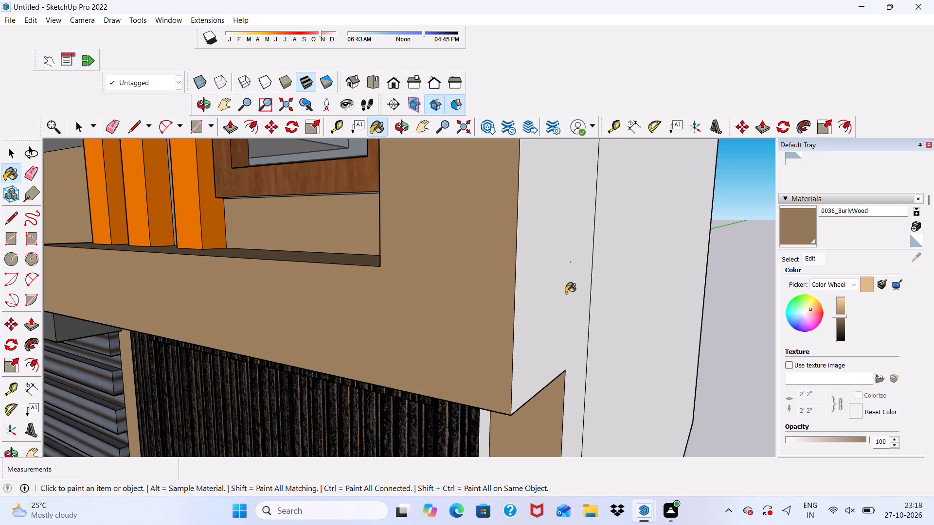
scroll(576, 297, up, 4)
scroll(568, 289, down, 3)
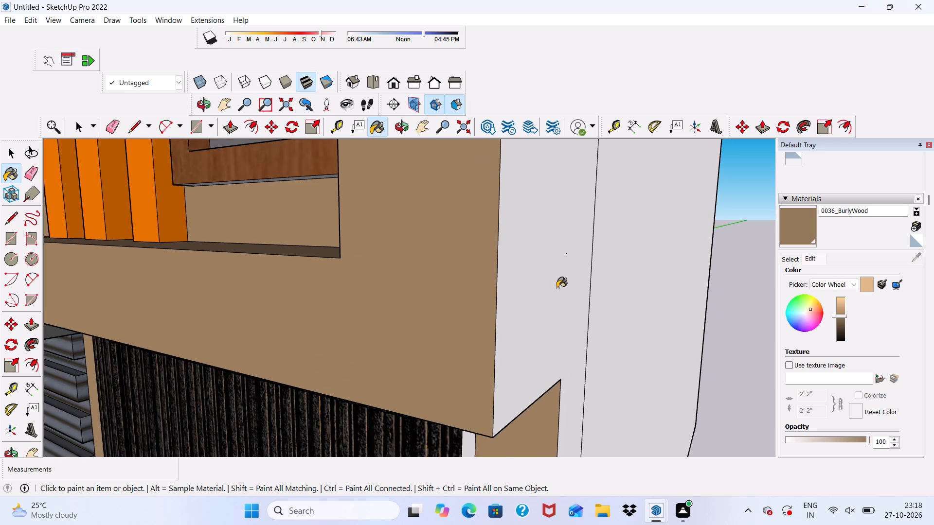
drag(511, 269, 518, 274)
Paint the white end faces of the lower balcony's edge beam and the upper terrace's edge beam with 0036_BurlyWood.
scroll(522, 273, down, 20)
scroll(522, 273, down, 8)
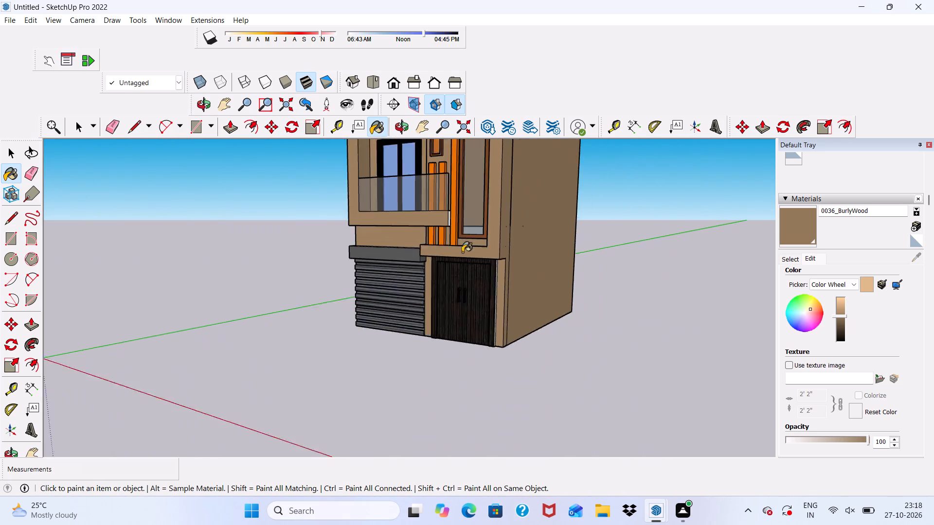
scroll(461, 250, up, 16)
click(434, 202)
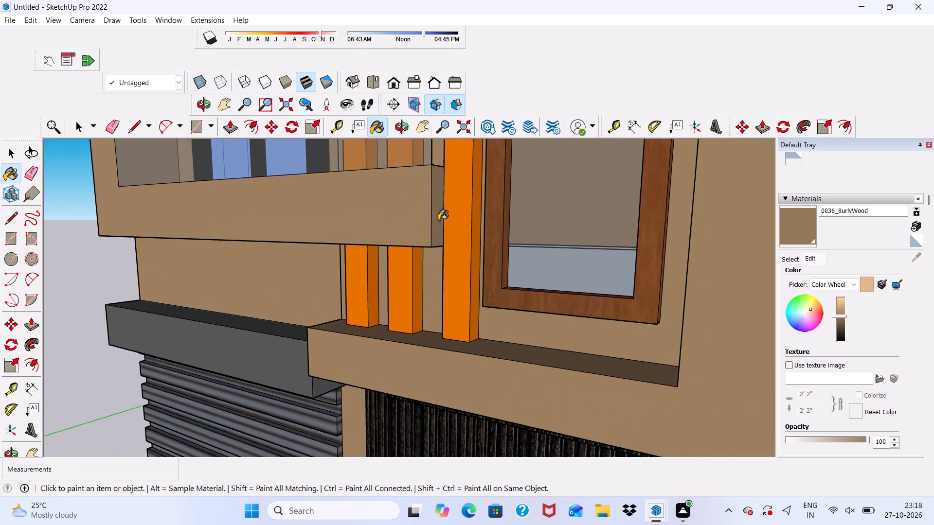
scroll(446, 252, down, 18)
scroll(500, 184, up, 5)
scroll(497, 181, down, 1)
scroll(491, 215, up, 5)
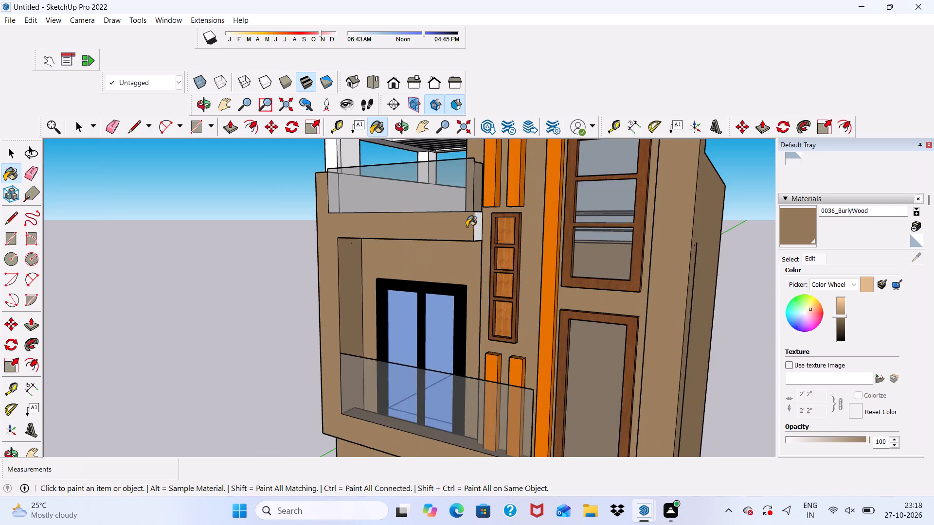
scroll(477, 217, up, 2)
click(472, 228)
Examine the pergola, tower roof and upper terrace from above and from the front to check the painted faces.
scroll(476, 224, down, 10)
middle_drag(510, 259, 650, 242)
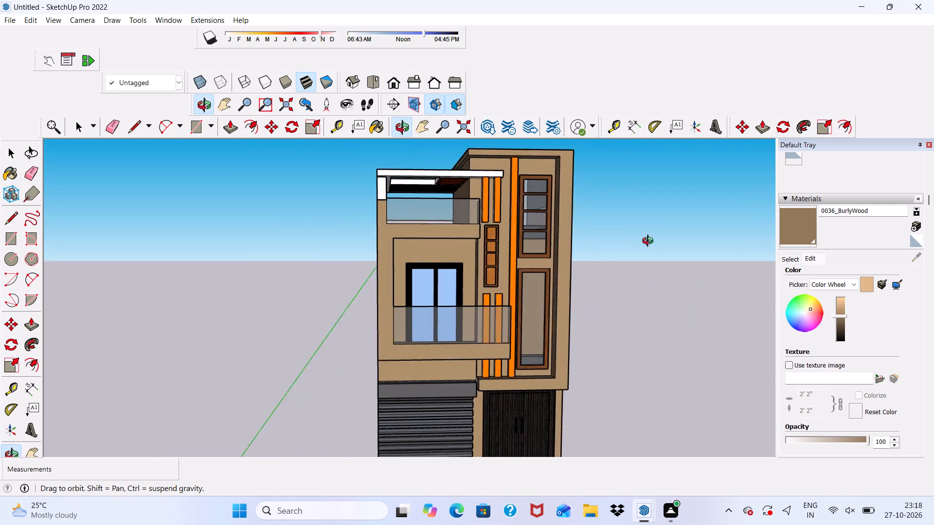
middle_drag(650, 242, 665, 237)
scroll(493, 218, down, 4)
middle_drag(493, 280, 464, 189)
scroll(464, 189, up, 3)
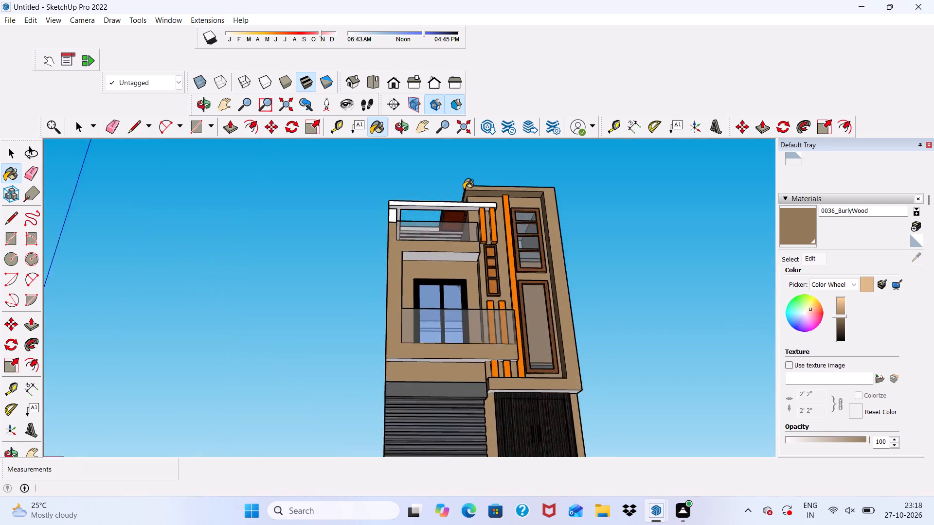
scroll(464, 189, up, 15)
middle_drag(504, 174, 536, 345)
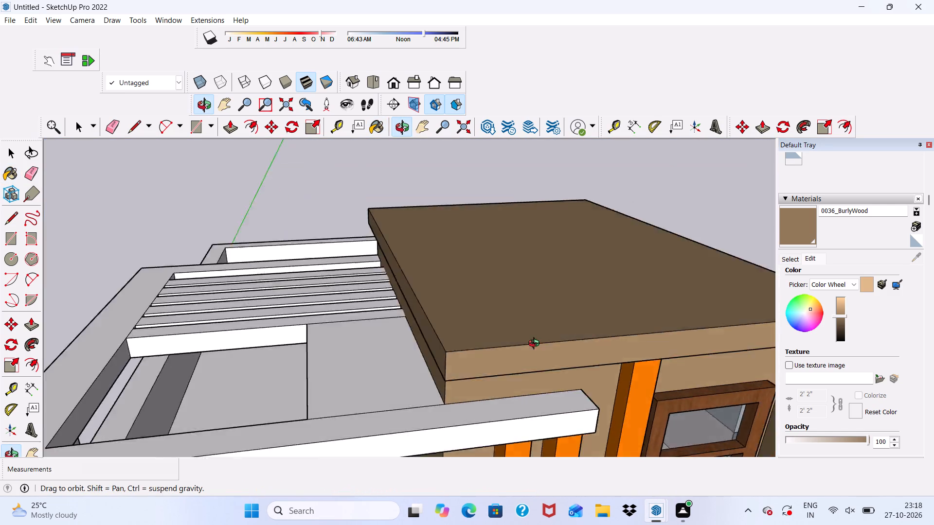
middle_drag(536, 345, 445, 368)
scroll(304, 289, up, 1)
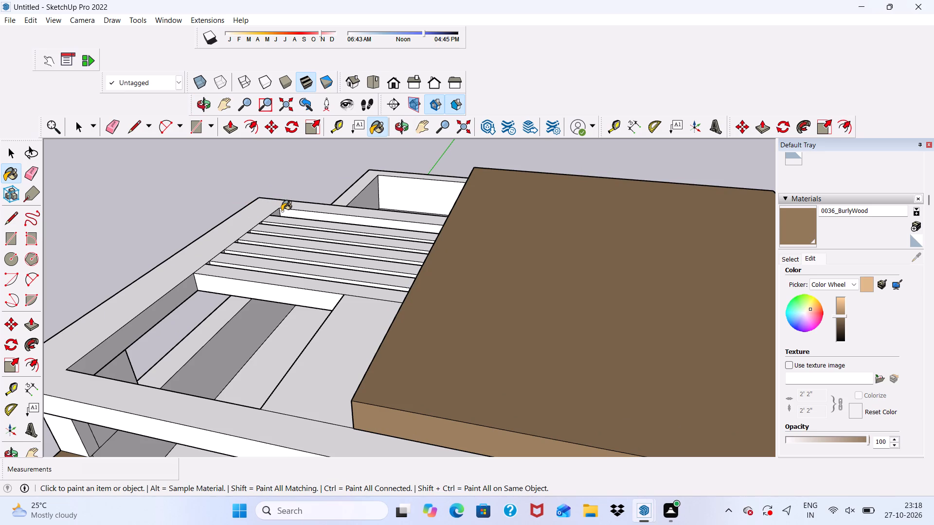
key(space)
scroll(283, 222, down, 6)
middle_drag(393, 311, 384, 181)
scroll(404, 175, down, 5)
scroll(318, 291, up, 6)
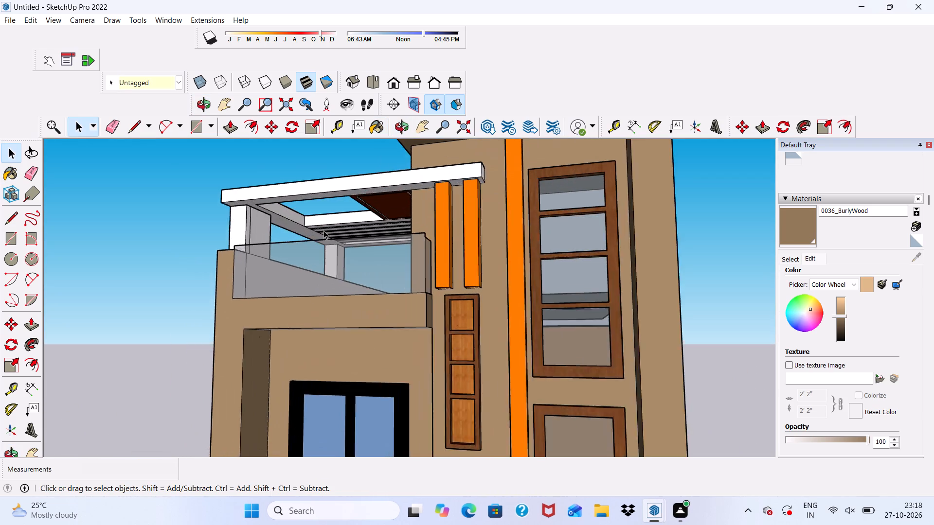
scroll(303, 197, down, 2)
middle_drag(259, 210, 321, 272)
scroll(319, 273, up, 1)
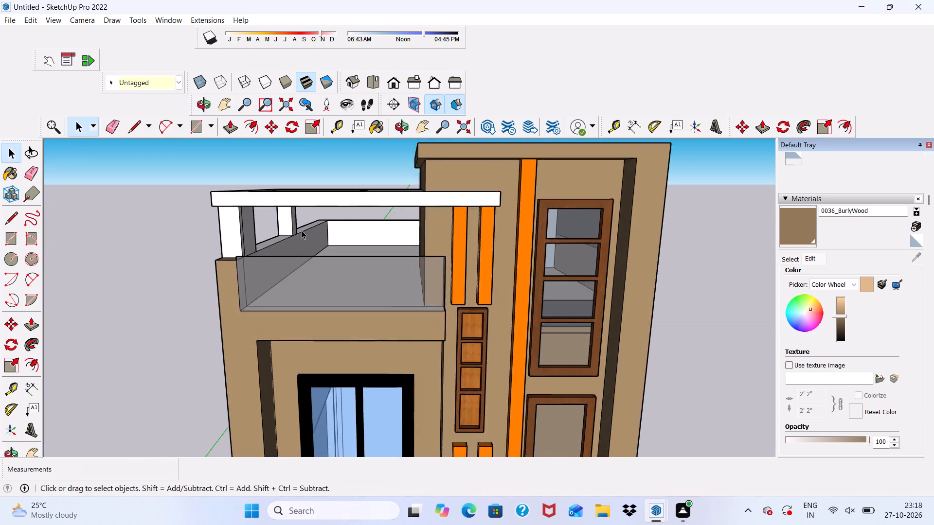
Review the whole painted facade from several angles, including the shutter, entrance door, balcony and roof.
scroll(302, 230, down, 5)
middle_drag(363, 300, 440, 223)
scroll(440, 223, up, 1)
scroll(434, 225, down, 6)
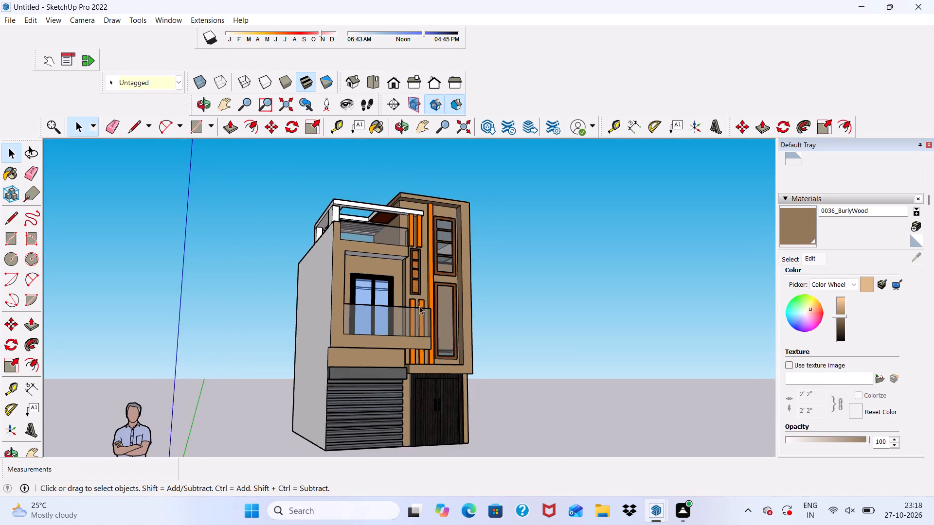
middle_drag(420, 310, 289, 358)
scroll(293, 359, up, 6)
scroll(323, 359, down, 4)
scroll(462, 359, up, 4)
scroll(421, 300, down, 1)
middle_drag(421, 300, 440, 192)
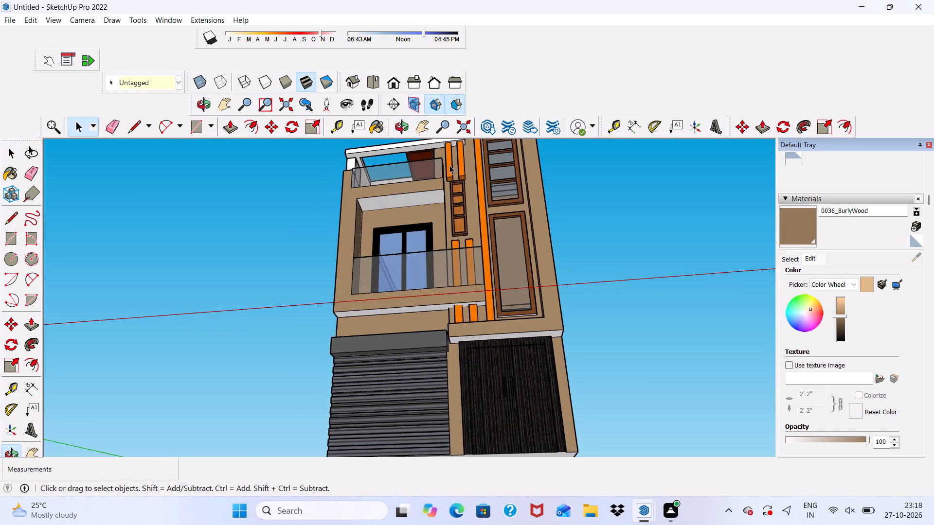
scroll(449, 165, down, 4)
scroll(448, 360, up, 6)
scroll(418, 231, up, 6)
scroll(424, 201, down, 4)
scroll(440, 226, up, 2)
scroll(441, 231, down, 1)
middle_drag(449, 258, 468, 386)
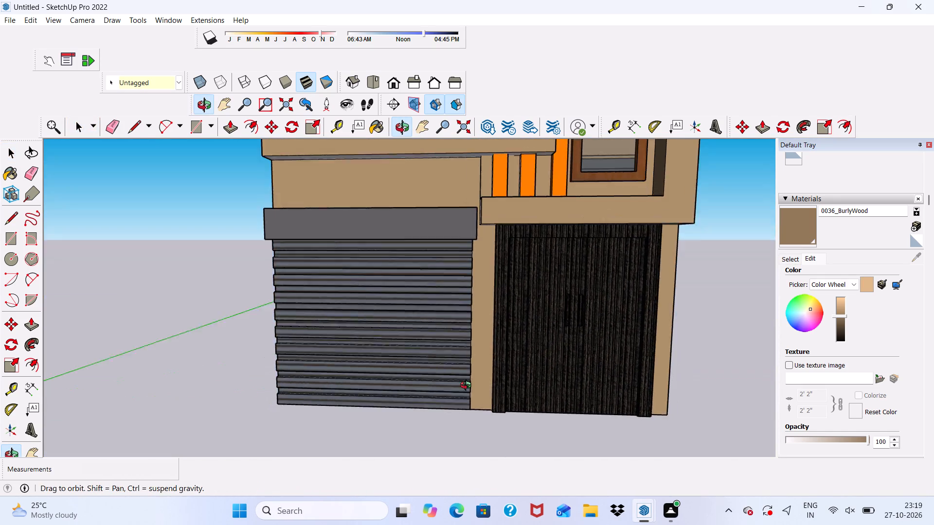
middle_drag(468, 386, 468, 389)
scroll(427, 324, up, 1)
scroll(423, 229, down, 11)
scroll(435, 245, up, 4)
scroll(441, 204, up, 8)
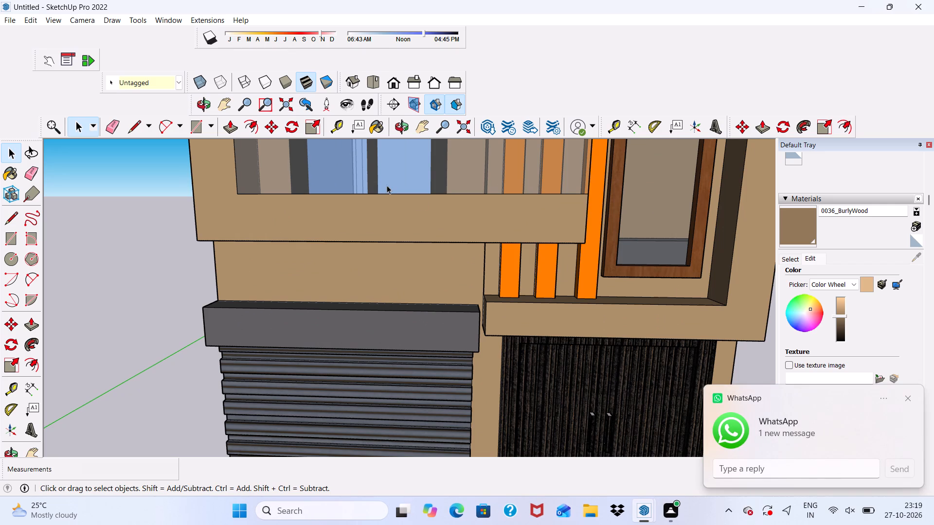
scroll(396, 208, up, 4)
scroll(395, 208, down, 19)
middle_drag(408, 240, 389, 194)
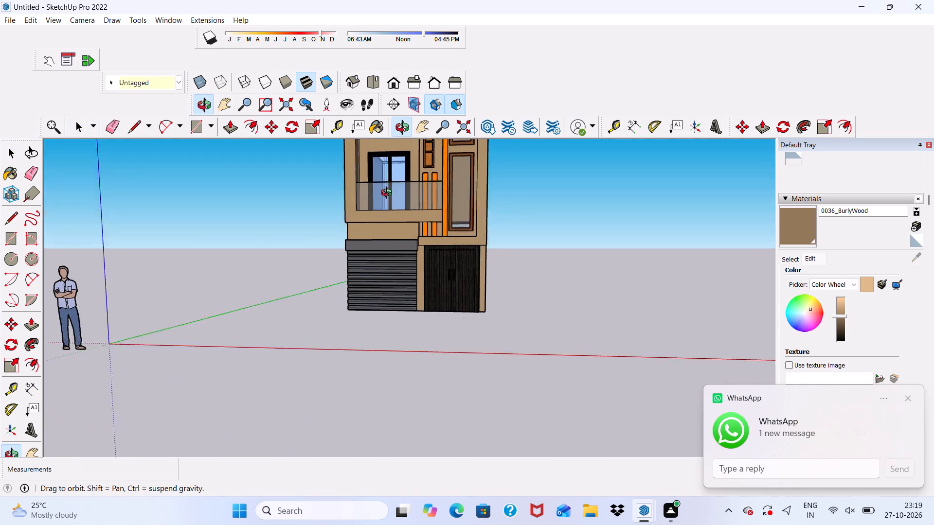
middle_drag(389, 194, 370, 143)
scroll(370, 143, up, 6)
scroll(378, 188, down, 9)
scroll(381, 187, up, 6)
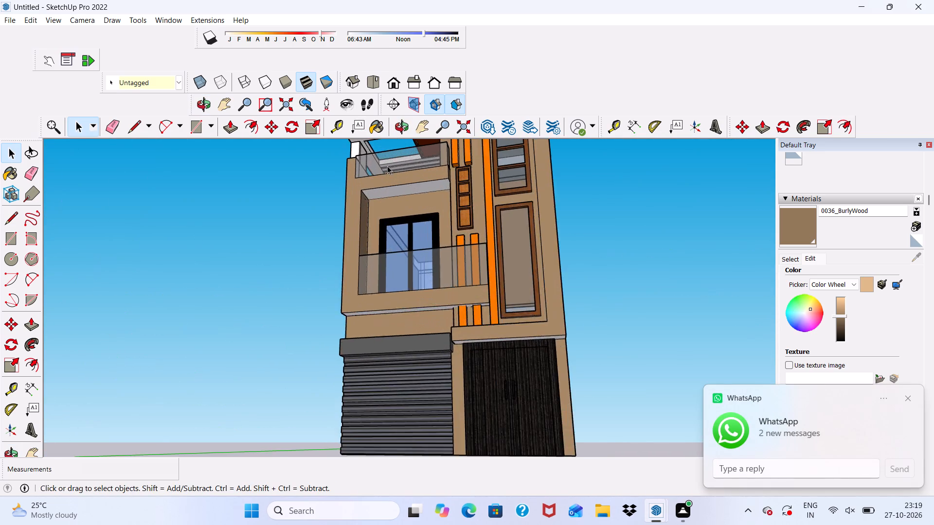
scroll(387, 166, up, 3)
scroll(391, 180, down, 1)
middle_drag(392, 182, 380, 354)
scroll(372, 162, up, 5)
scroll(358, 172, down, 11)
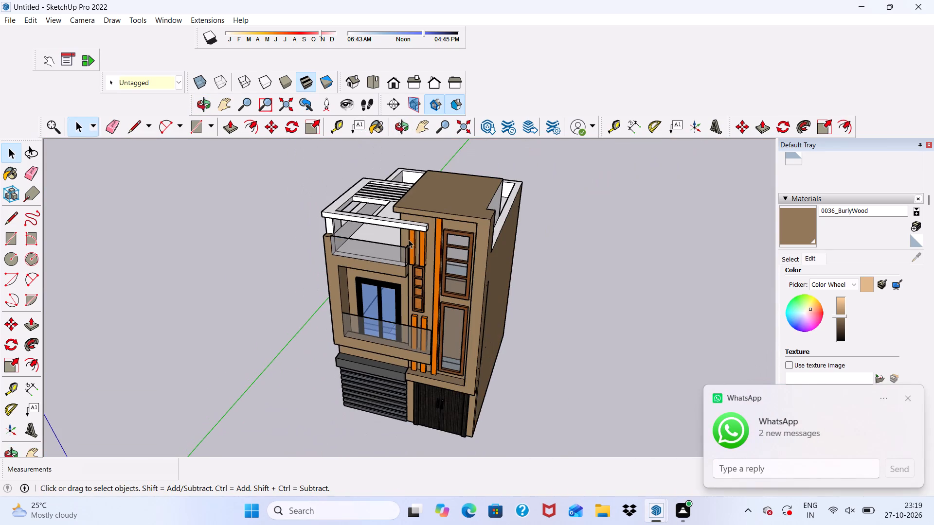
middle_drag(408, 242, 468, 149)
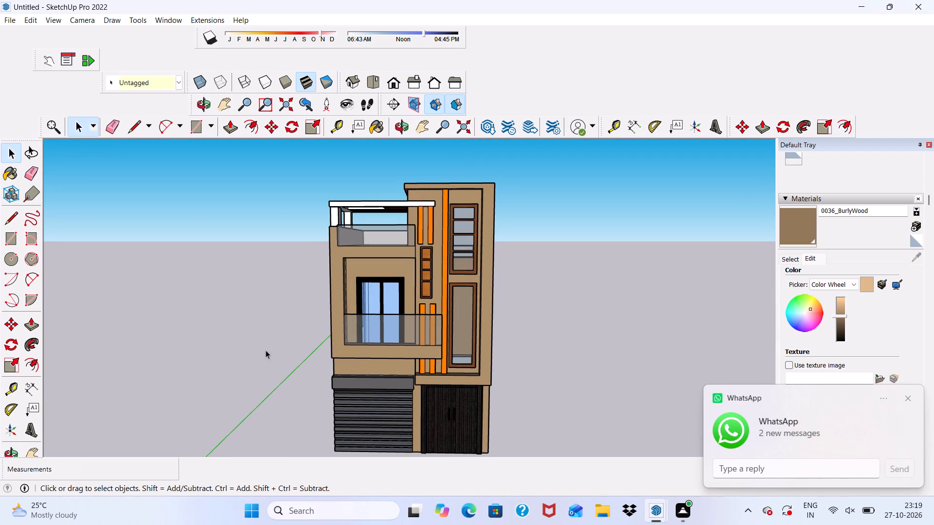
scroll(356, 297, down, 5)
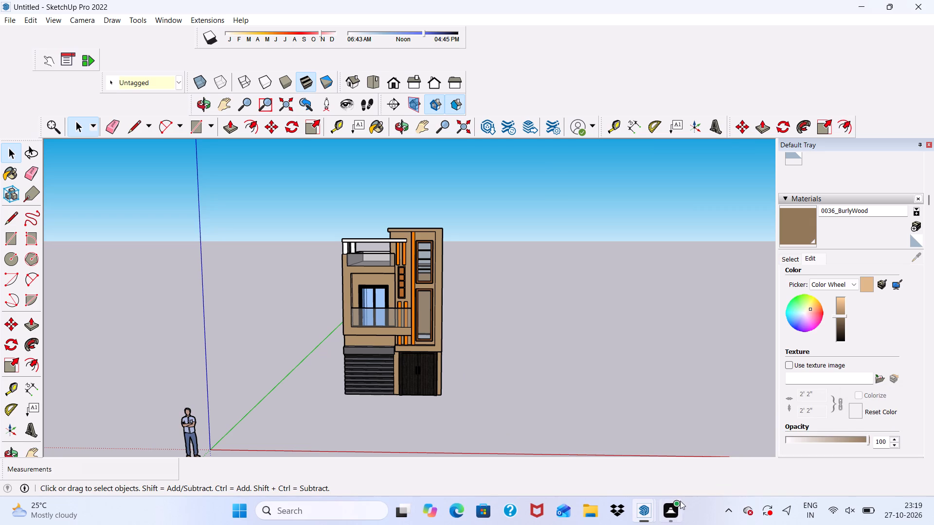
scroll(674, 503, up, 2)
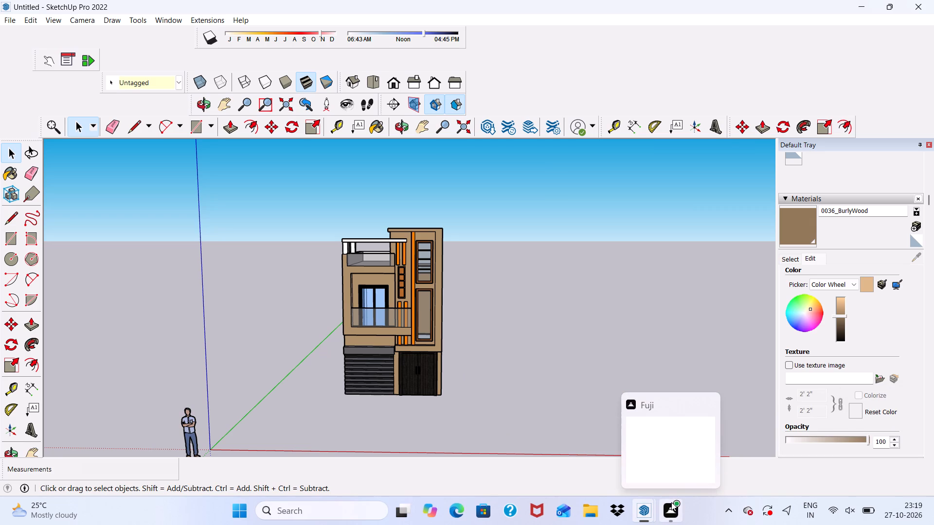
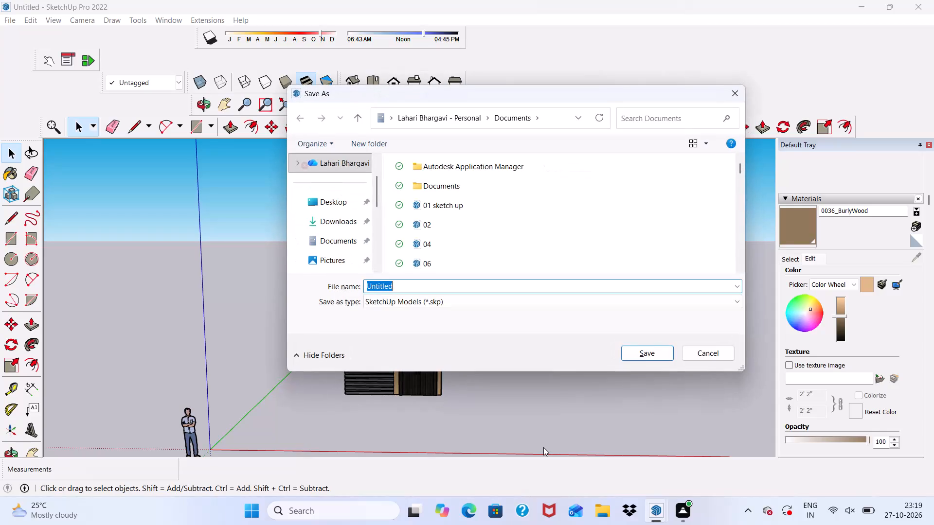
Save the house model in the Documents folder under the file name 844.
key(BackSpace)
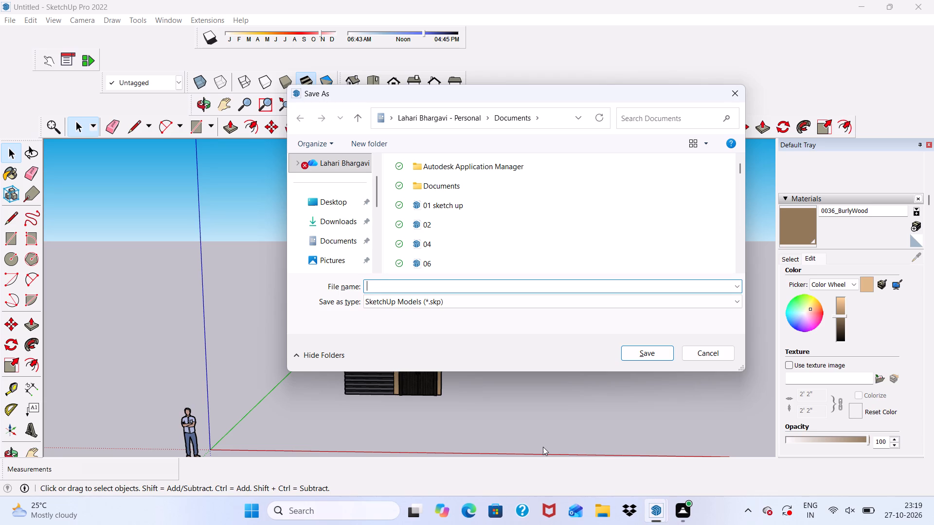
key(8)
text(44)
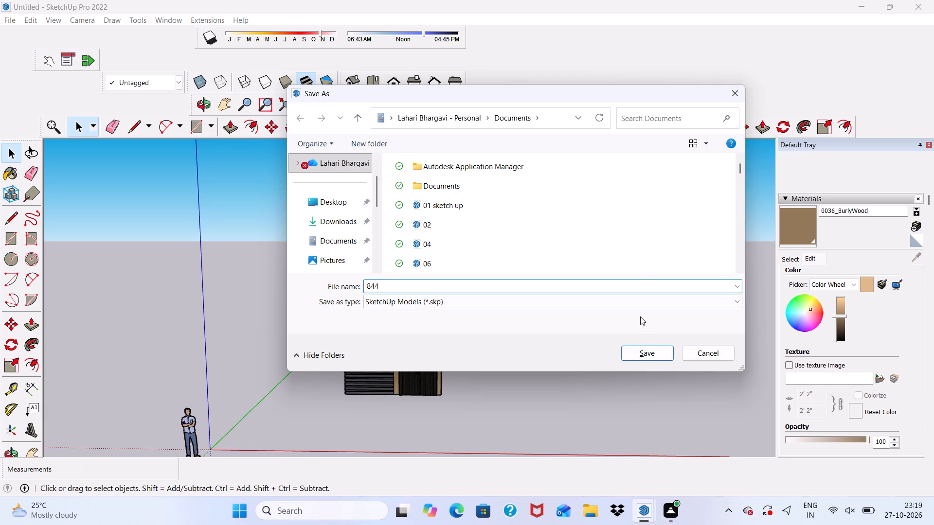
click(647, 356)
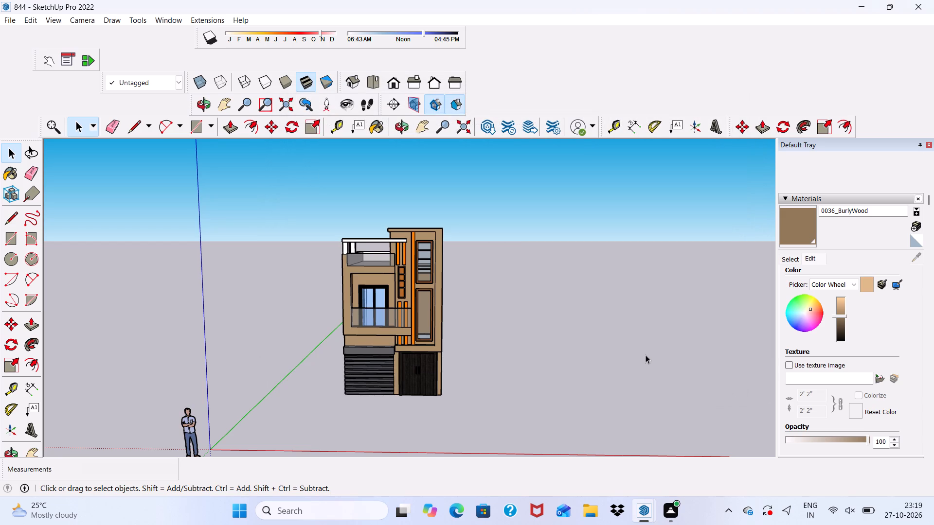
Export the current view of the house as a 2D JPEG image named 844pdf in the Documents folder.
click(8, 14)
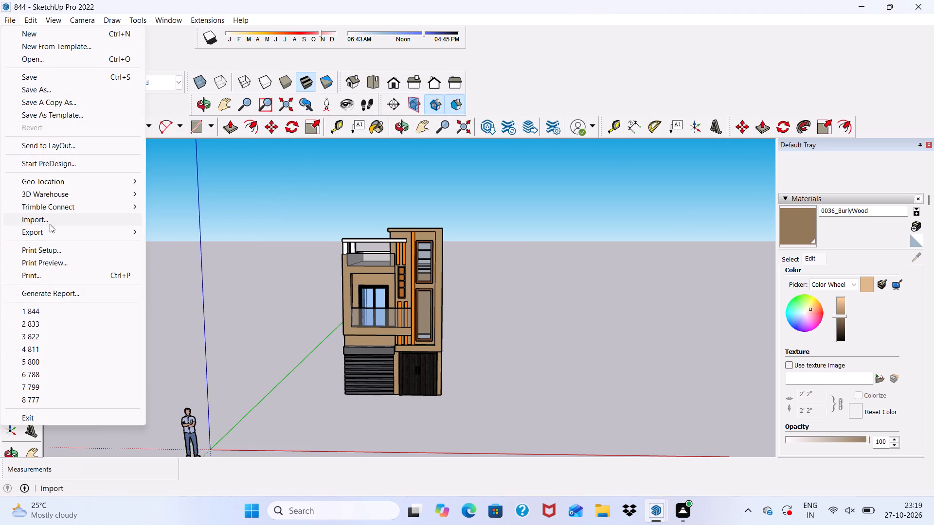
click(50, 230)
click(178, 243)
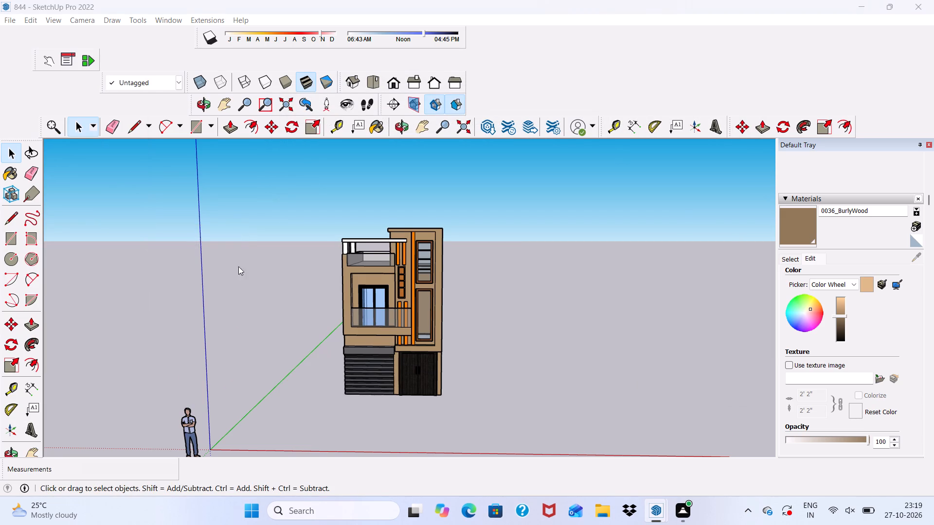
click(403, 288)
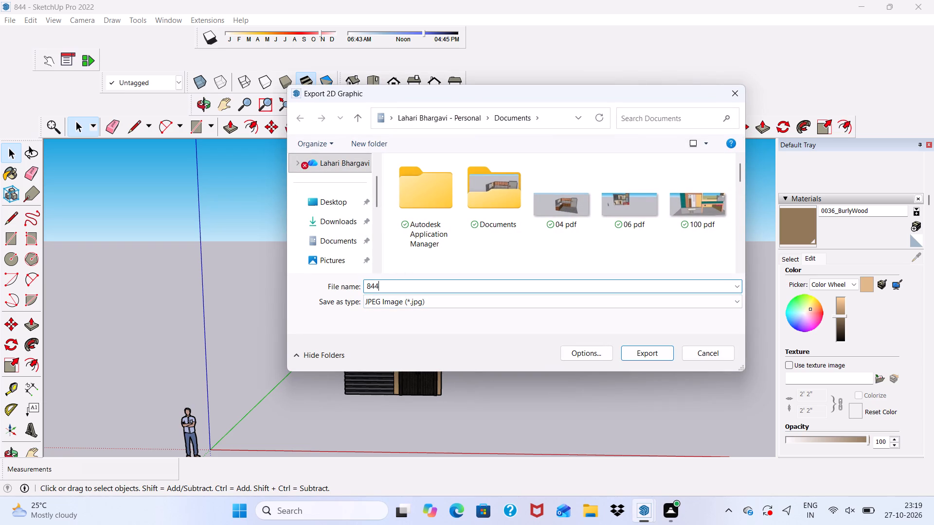
text(pdf)
click(654, 358)
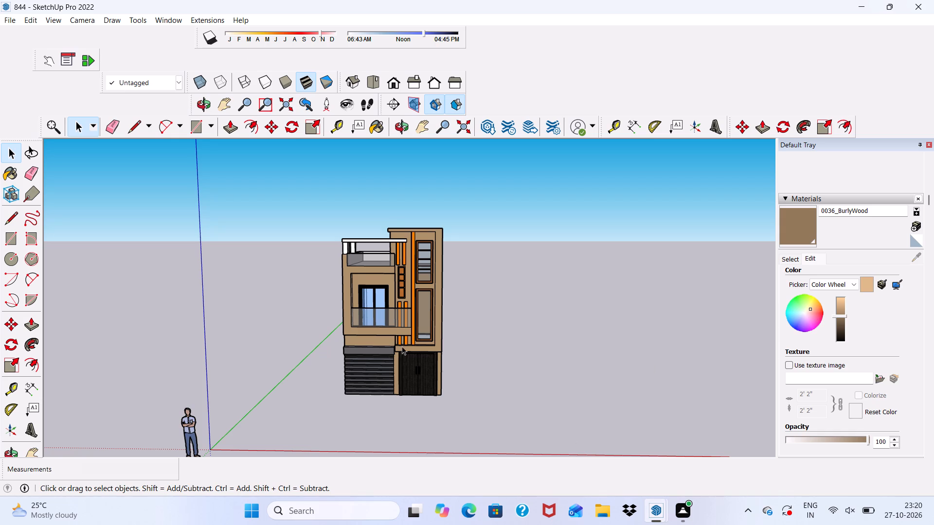
Examine the house's front facade, balconies and side from low and raised viewpoints.
scroll(420, 241, up, 5)
scroll(435, 227, down, 4)
middle_drag(454, 264, 487, 212)
scroll(455, 267, down, 1)
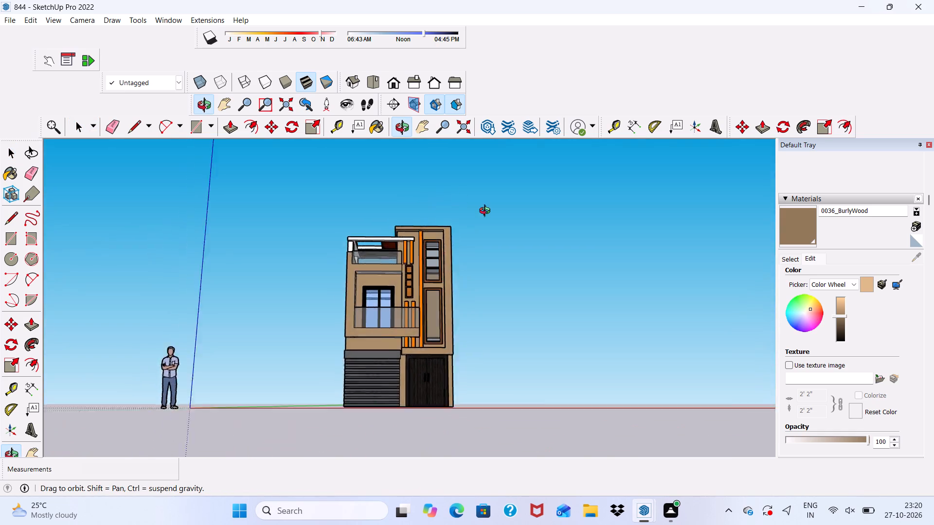
middle_drag(487, 212, 328, 334)
scroll(479, 300, up, 4)
scroll(414, 319, up, 2)
scroll(414, 319, down, 1)
middle_drag(414, 319, 535, 160)
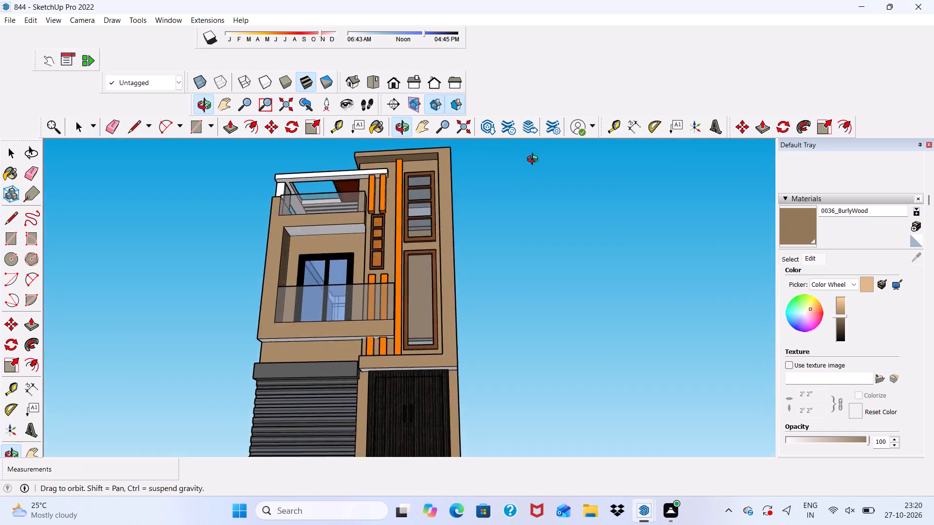
middle_drag(535, 160, 521, 267)
scroll(521, 267, down, 5)
scroll(412, 266, up, 9)
scroll(382, 236, down, 9)
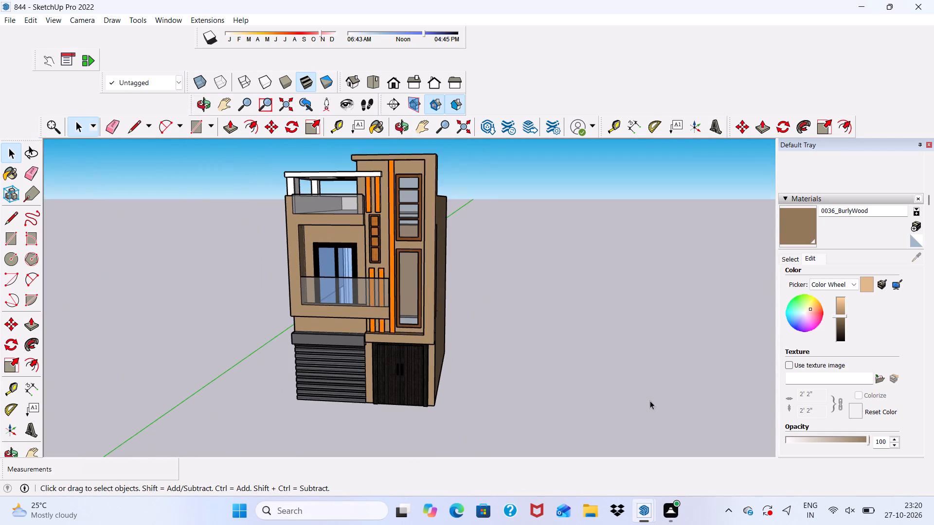